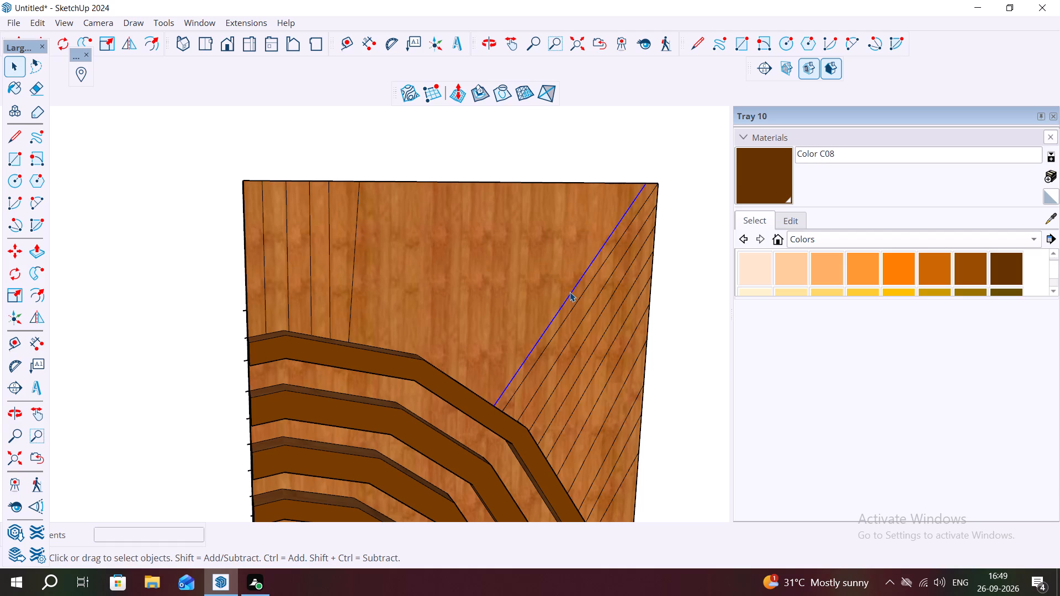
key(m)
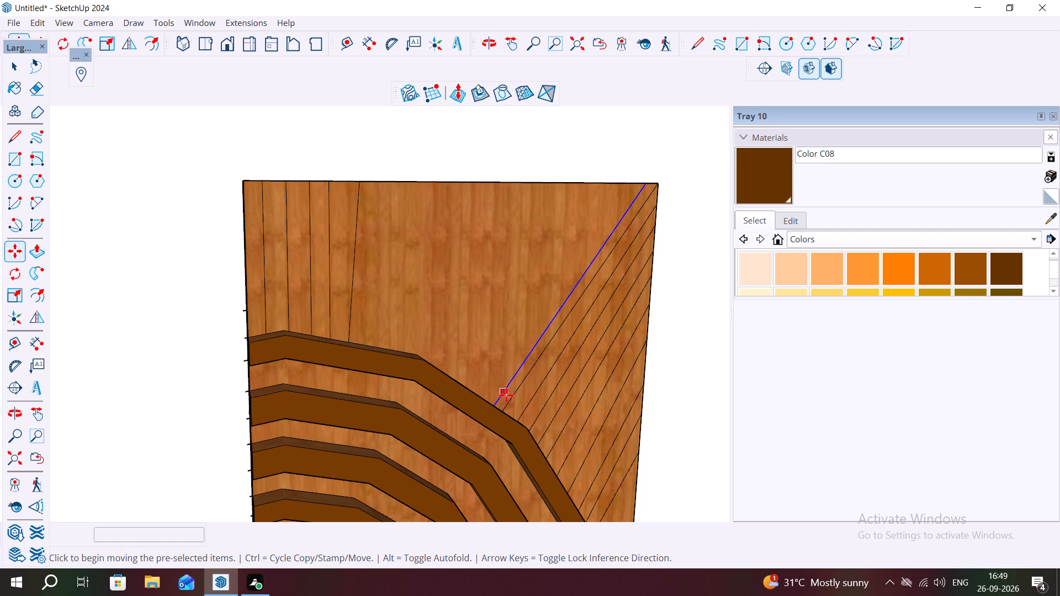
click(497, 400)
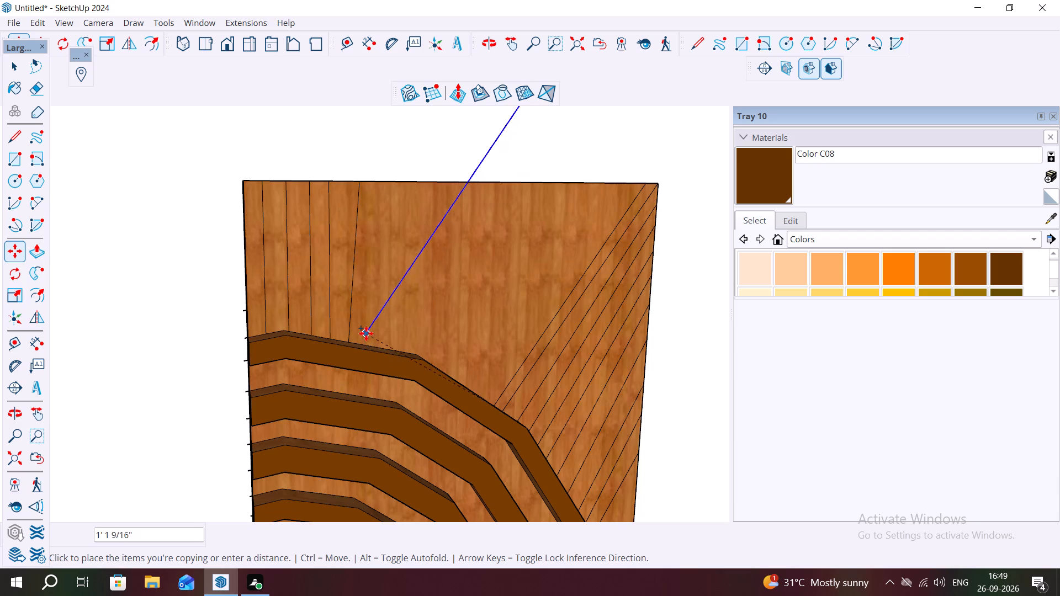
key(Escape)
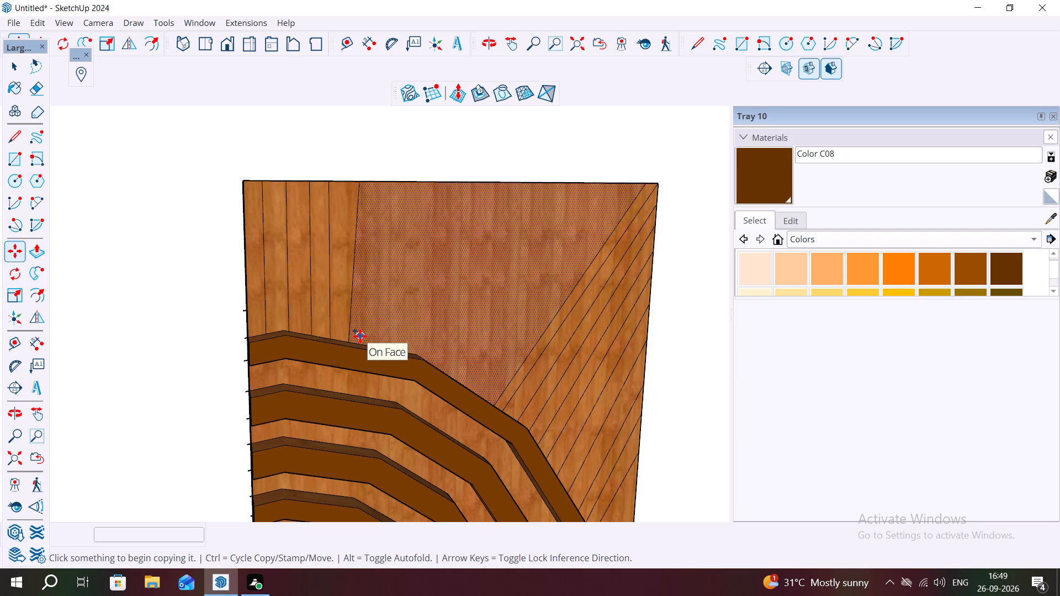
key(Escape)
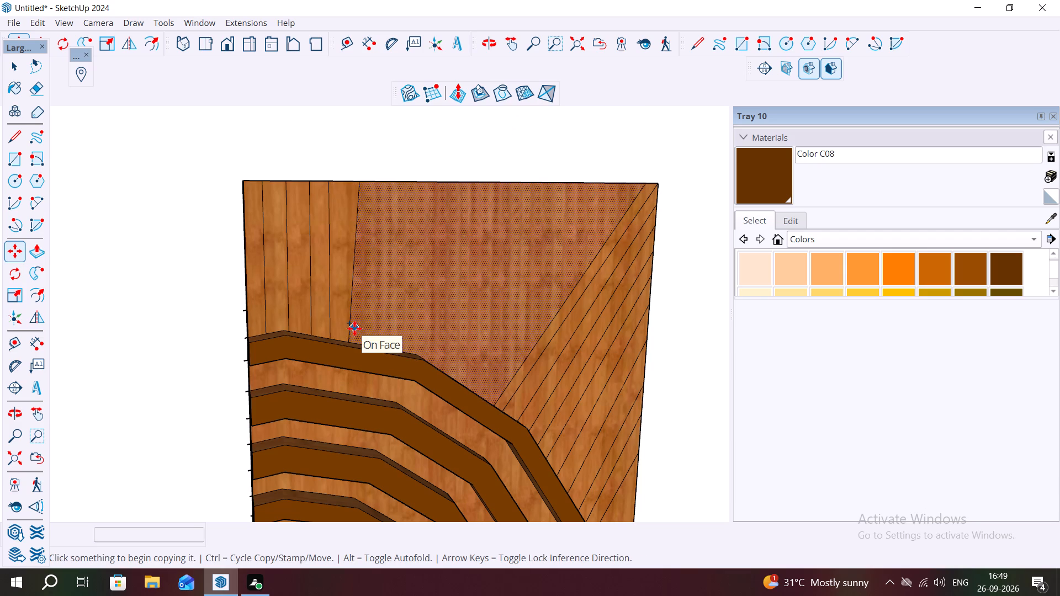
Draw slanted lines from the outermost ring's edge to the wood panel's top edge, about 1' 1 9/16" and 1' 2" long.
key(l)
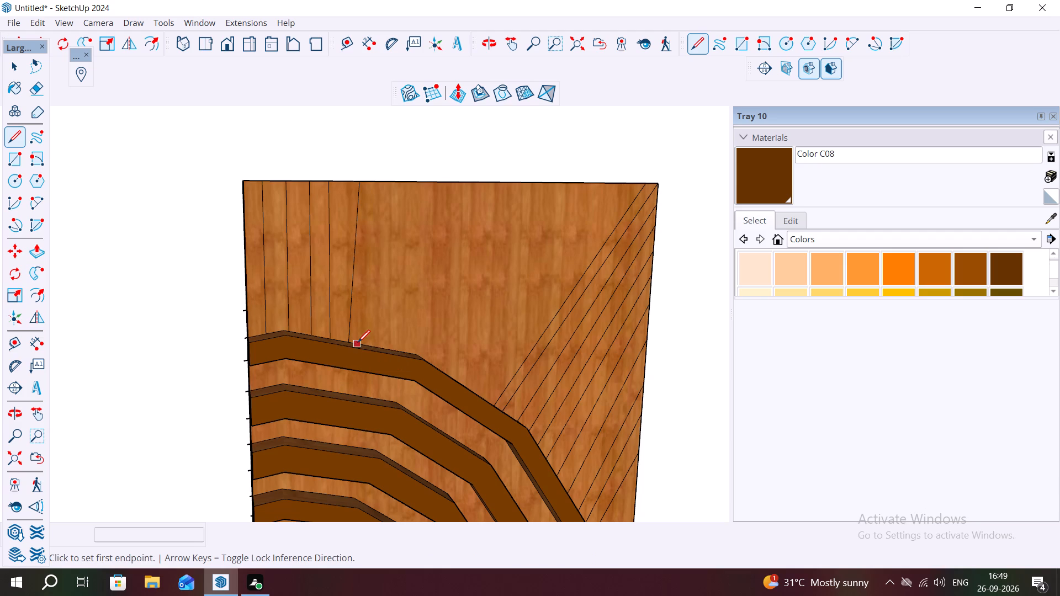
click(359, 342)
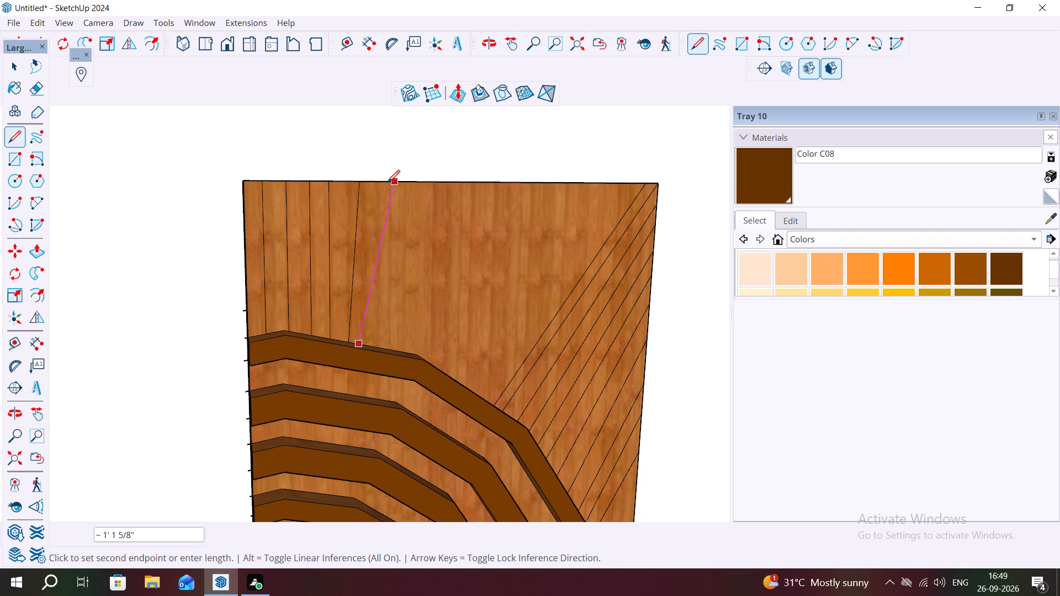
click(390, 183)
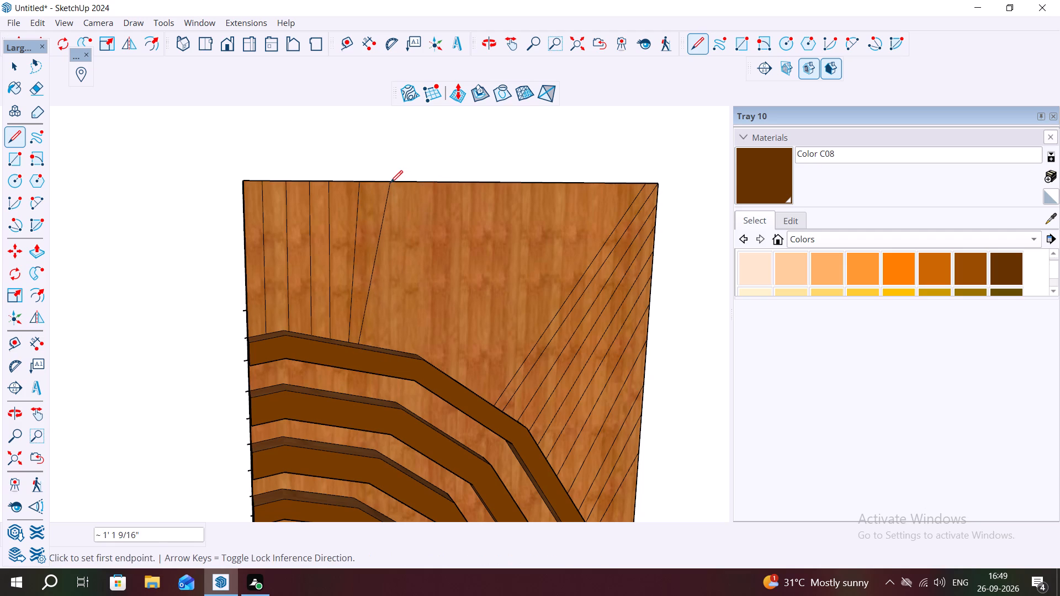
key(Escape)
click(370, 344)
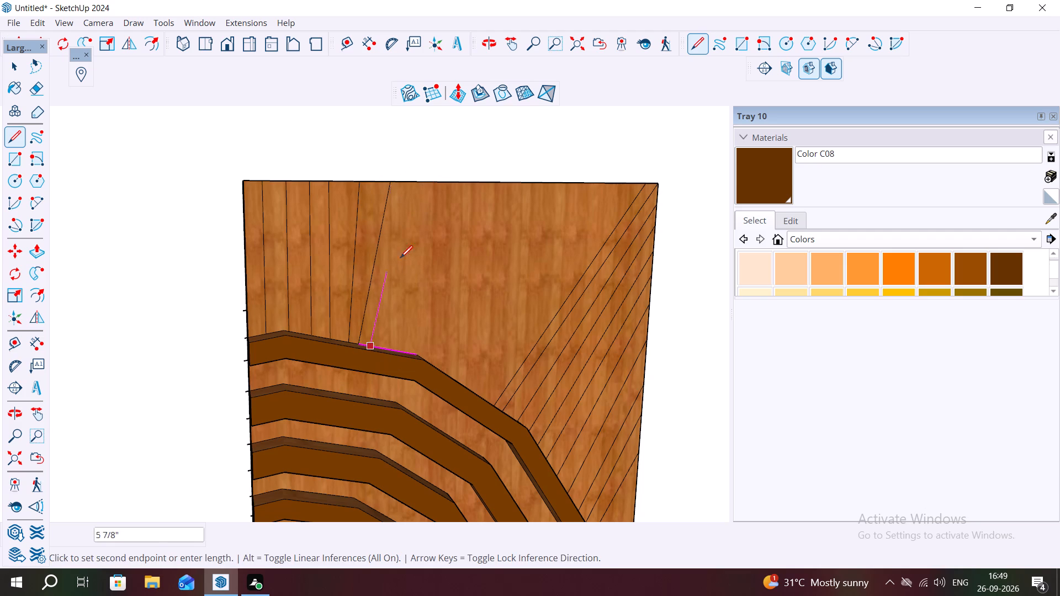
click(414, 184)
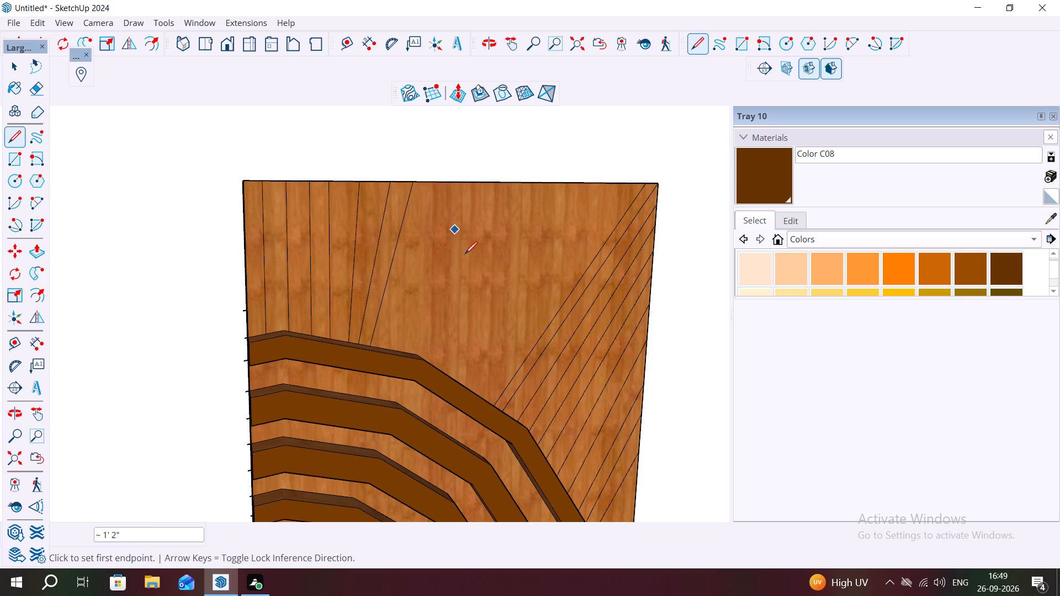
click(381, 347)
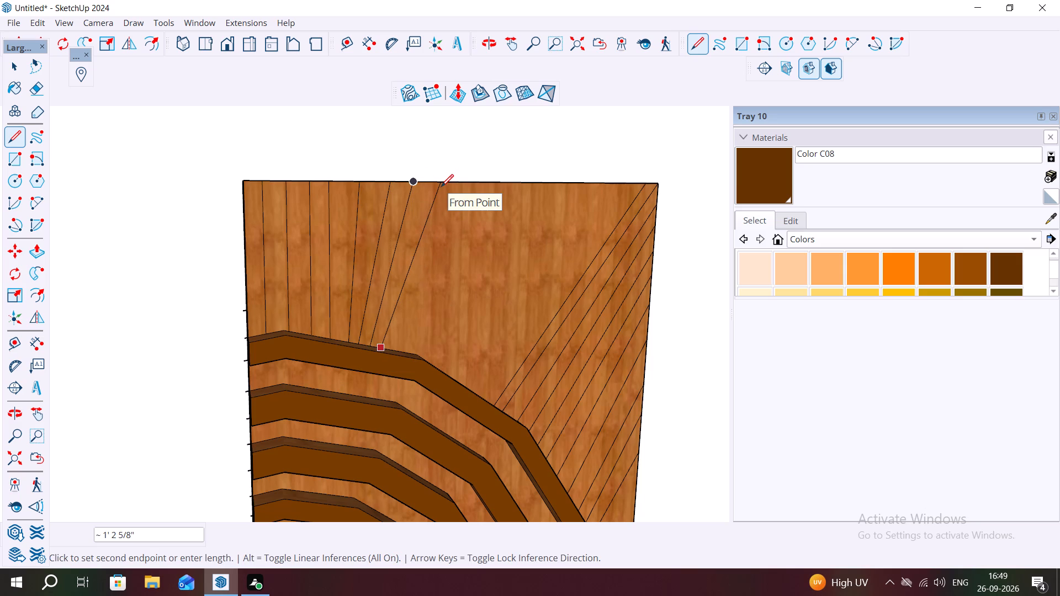
Undo all the straight lines between the outermost ring and the panel's edges, back to the plain wood face.
key(ctrl+z)
key(ctrl+z)
key(ctrl+z)
key(ctrl+z)
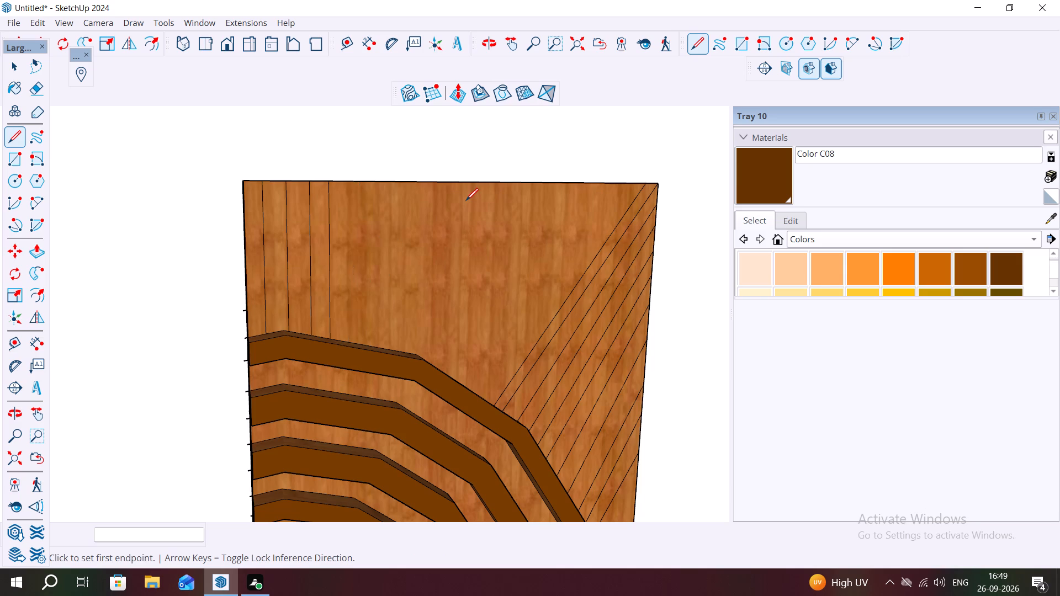
key(ctrl+z)
key(ctrl+z)
key(ctrl+z)
key(ctrl+z)
key(ctrl+z)
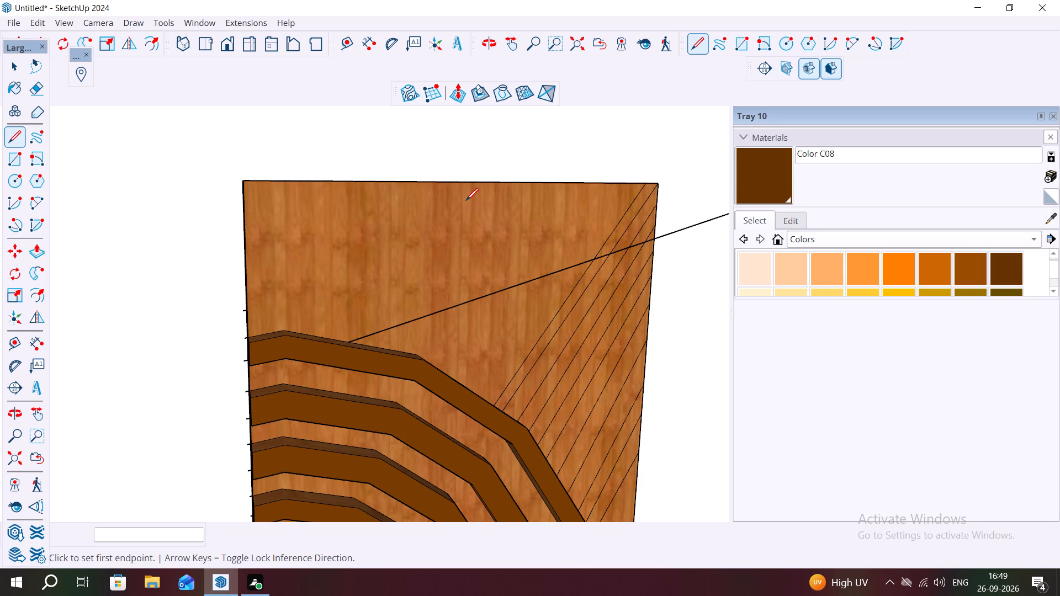
key(ctrl+z)
key(ctrl+z)
key(ctrl+z)
key(ctrl+z)
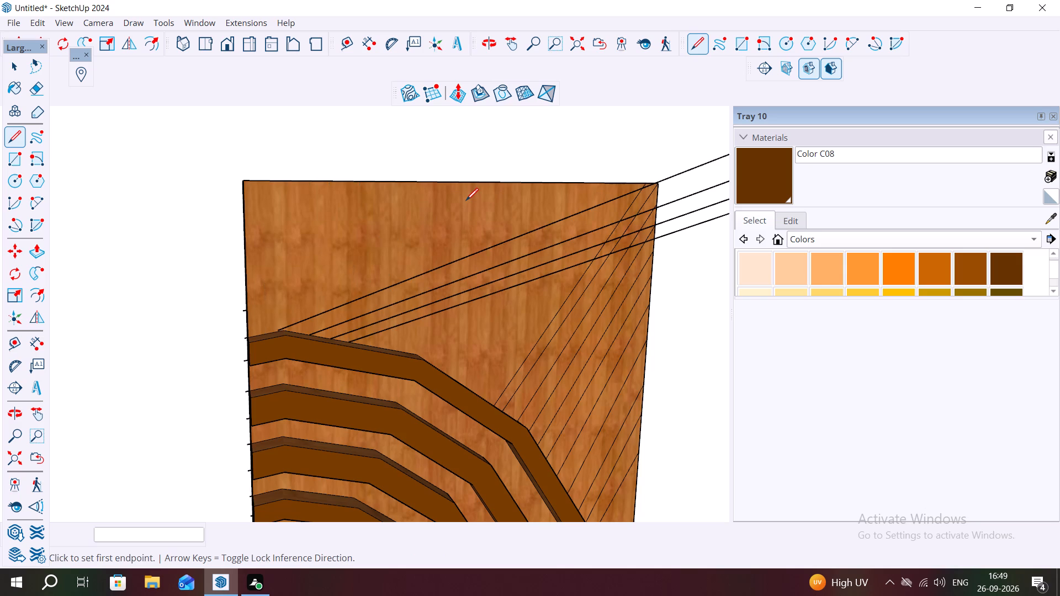
key(ctrl+z)
key(ctrl+z)
key(ctrl+z)
key(ctrl+z)
key(ctrl+z)
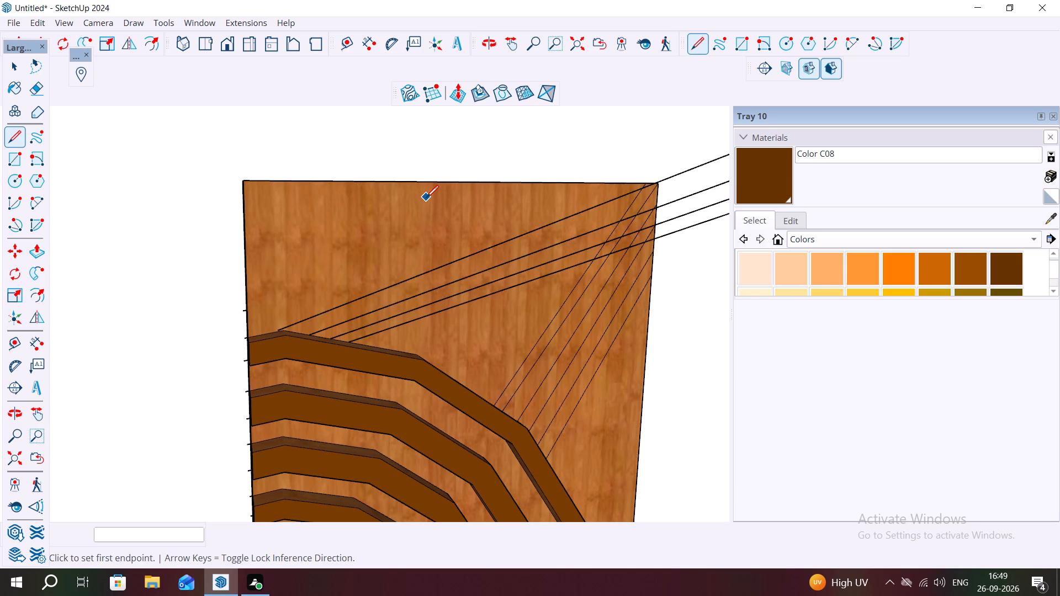
key(ctrl+z)
key(ctrl+z)
key(ctrl+z)
key(ctrl+z)
key(ctrl+z)
key(ctrl+z)
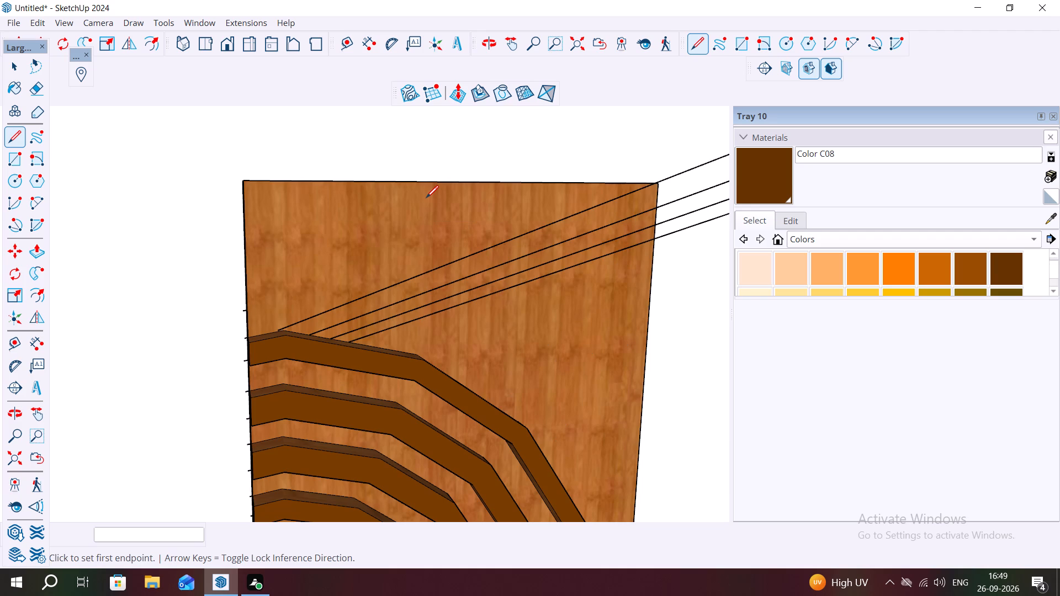
key(ctrl+z)
key(ctrl+z)
key(ctrl+z)
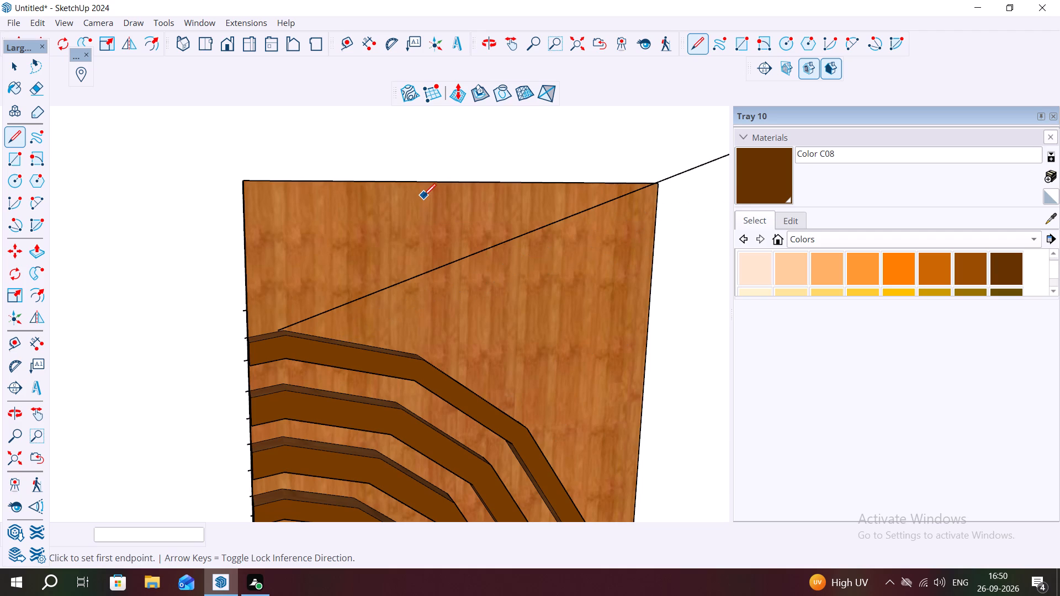
key(ctrl+z)
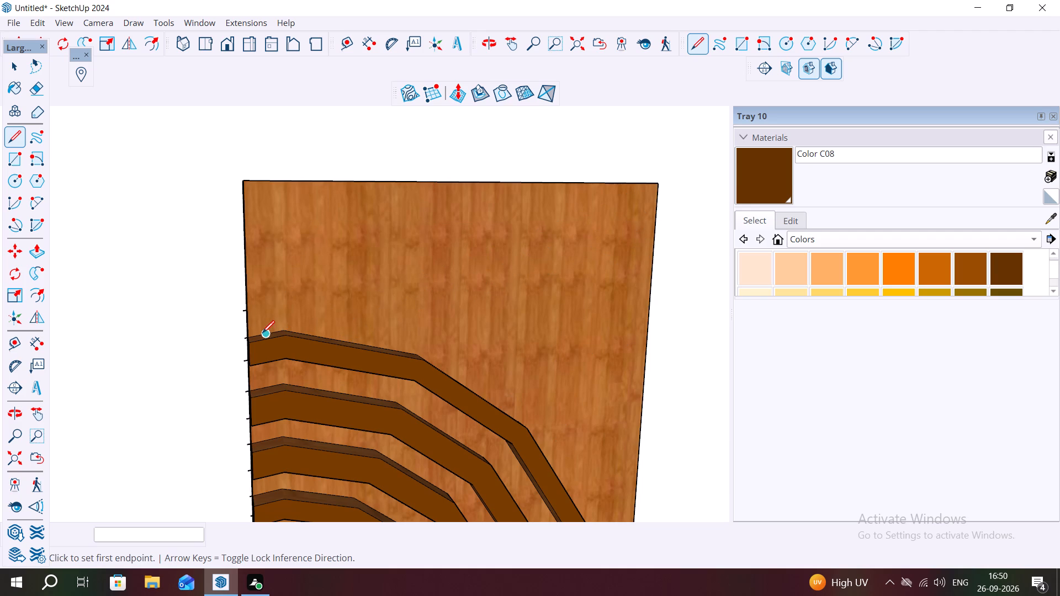
Draw four near-vertical lines about 1' long from the outermost ring's upper edge to the panel's top edge, starting near its left side.
click(262, 333)
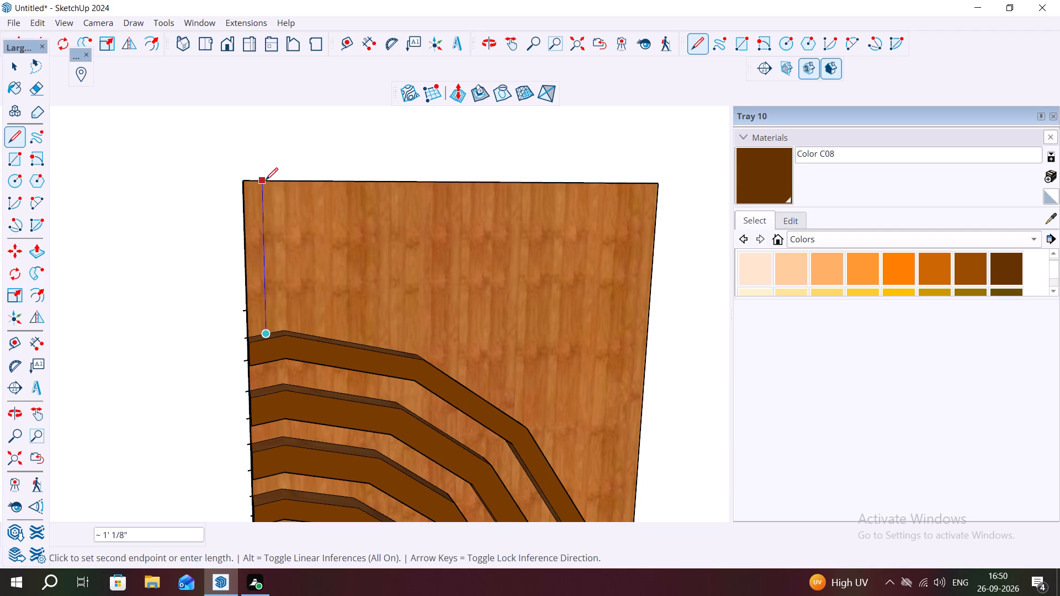
click(263, 180)
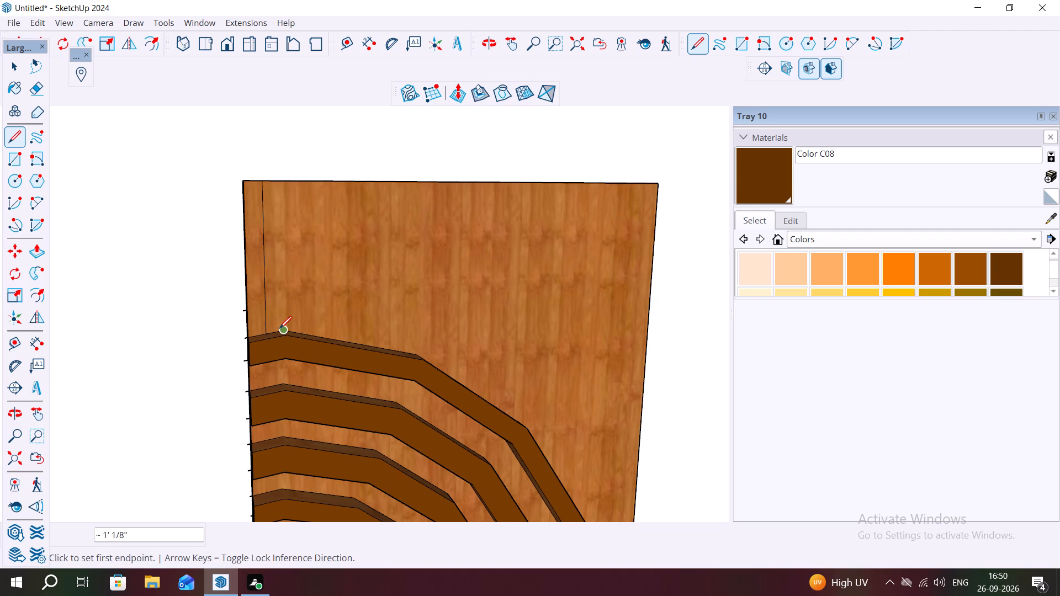
click(284, 331)
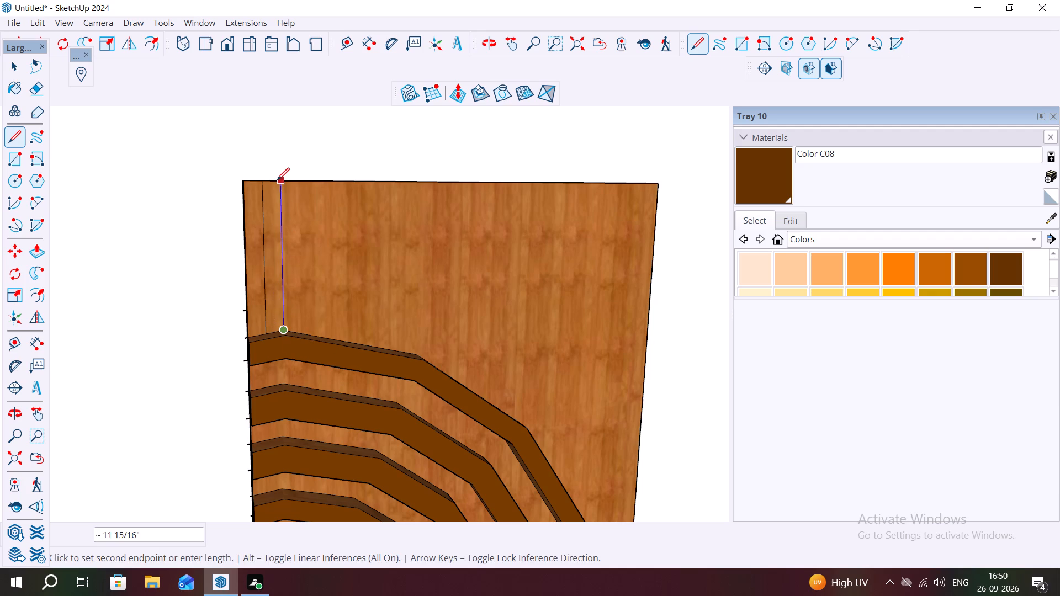
click(280, 179)
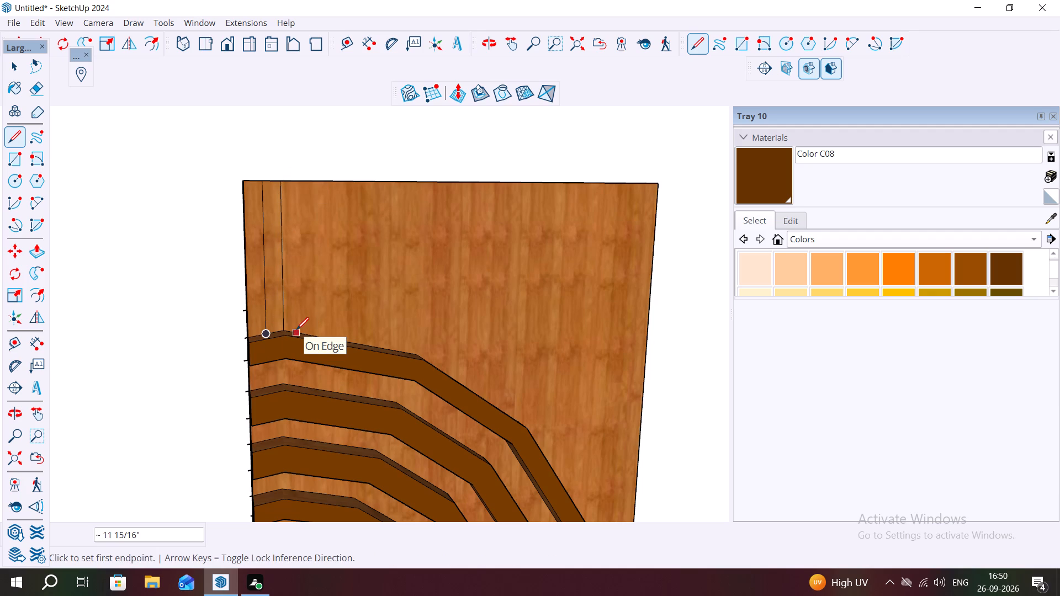
click(297, 329)
click(294, 180)
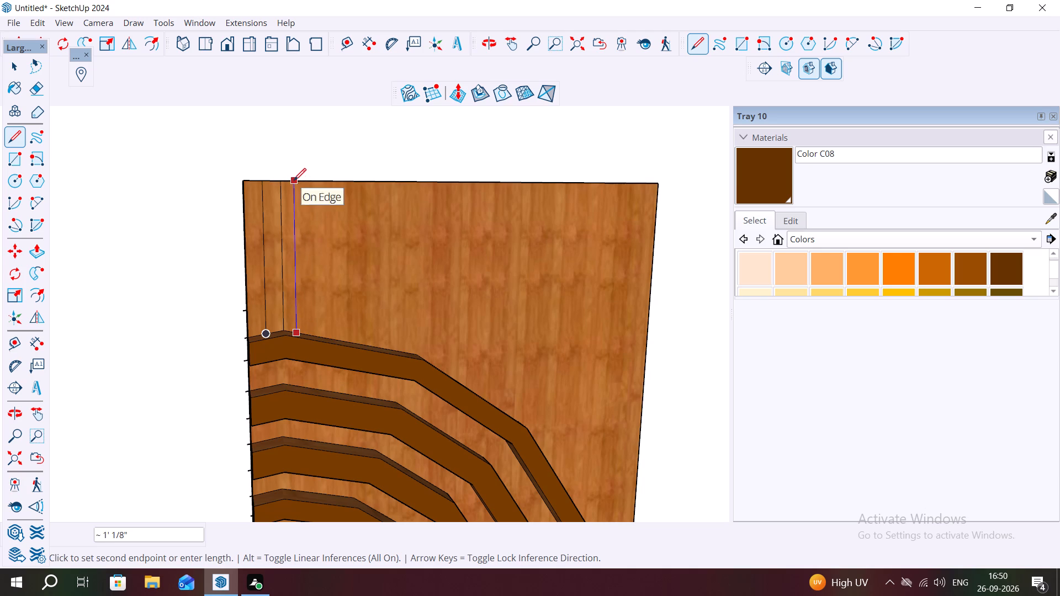
click(315, 332)
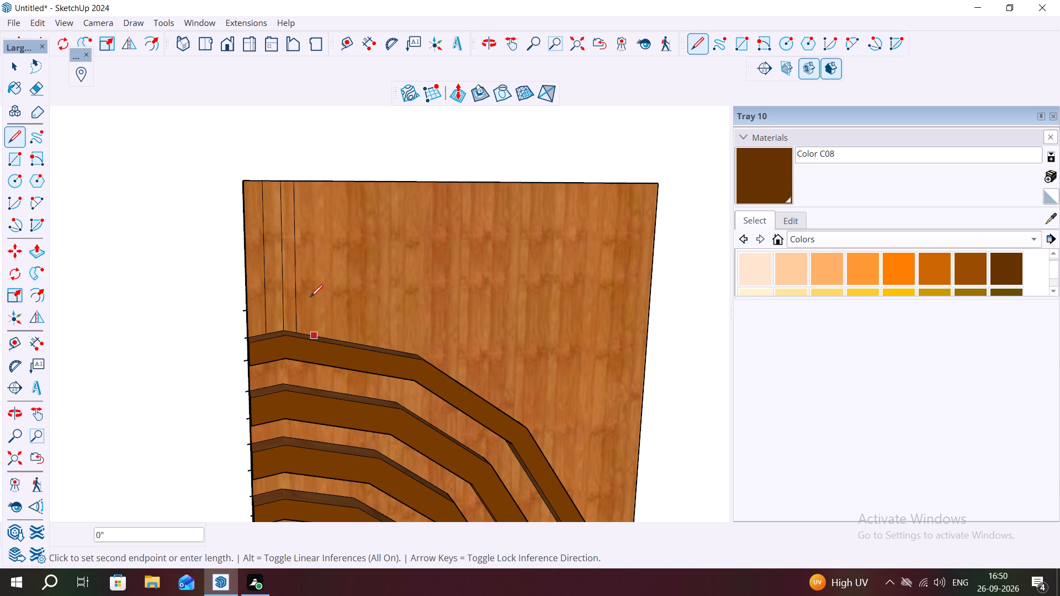
click(315, 183)
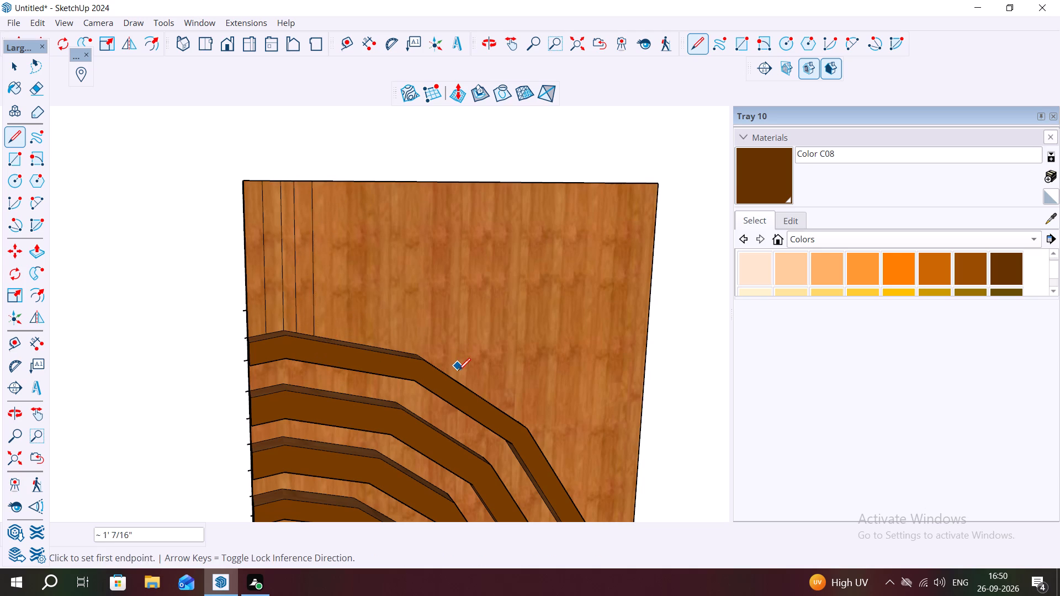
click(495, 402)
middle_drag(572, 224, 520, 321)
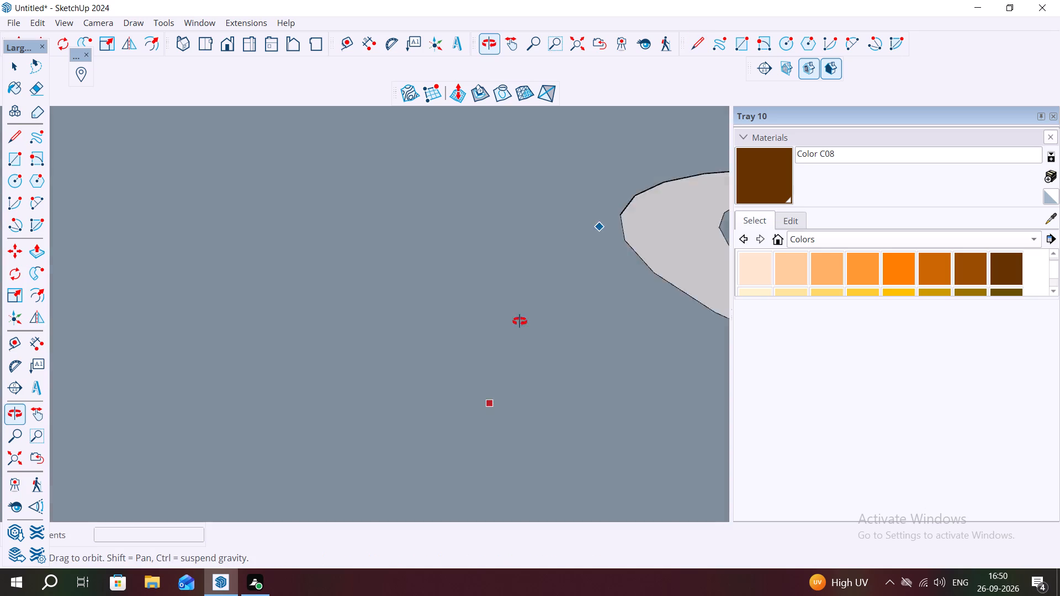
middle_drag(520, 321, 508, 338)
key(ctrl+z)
Draw a diagonal line from the outermost ring's corner vertex to the wood panel's top right corner.
scroll(499, 324, down, 9)
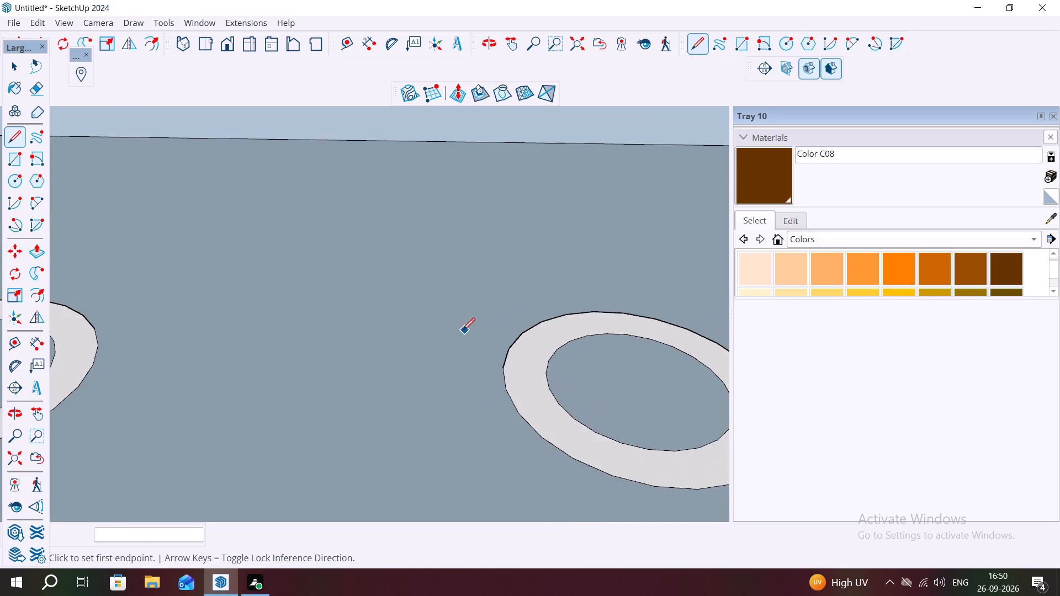
scroll(463, 330, down, 20)
scroll(463, 330, down, 9)
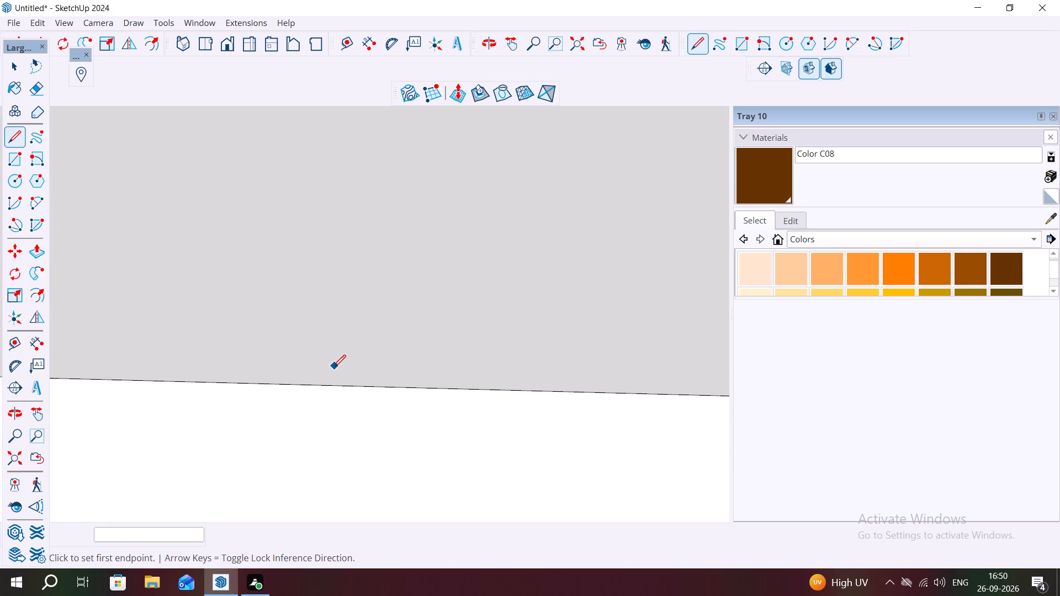
scroll(333, 367, down, 10)
scroll(289, 356, up, 1)
scroll(291, 360, down, 20)
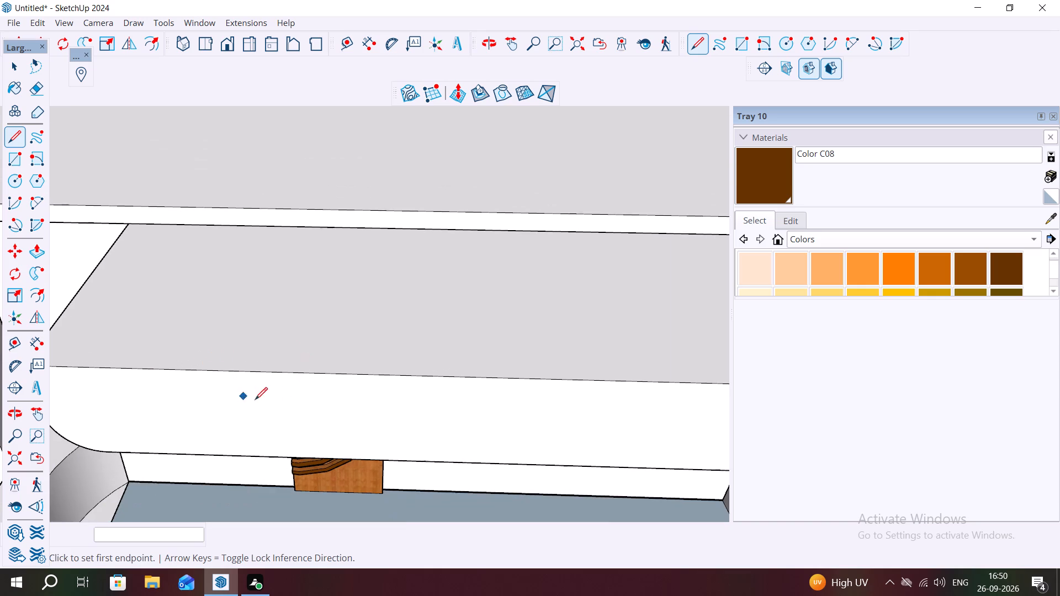
middle_drag(299, 469, 337, 401)
scroll(332, 411, up, 1)
scroll(386, 423, up, 9)
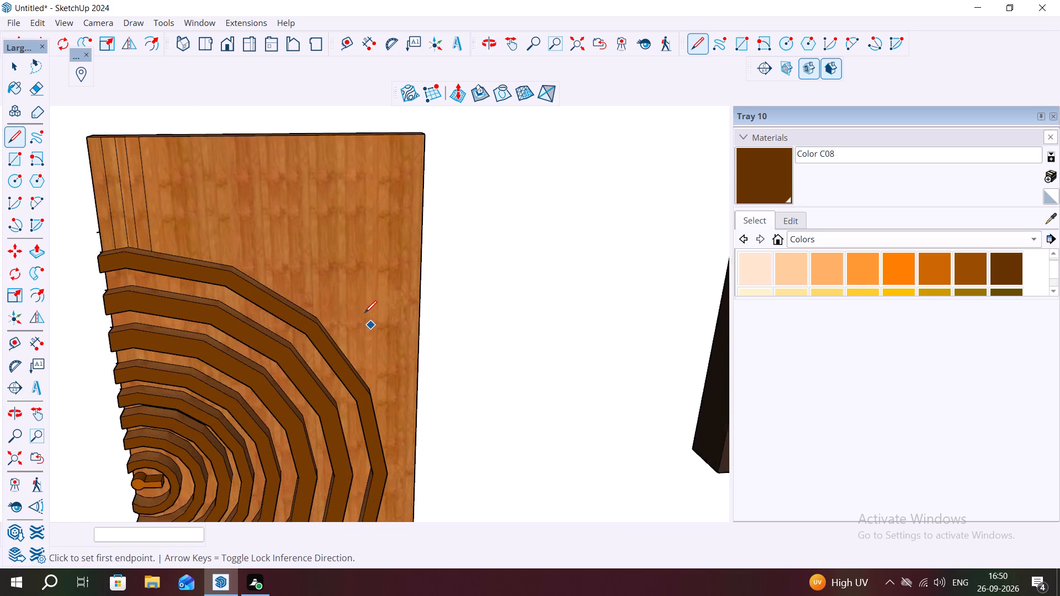
scroll(364, 313, up, 1)
click(308, 316)
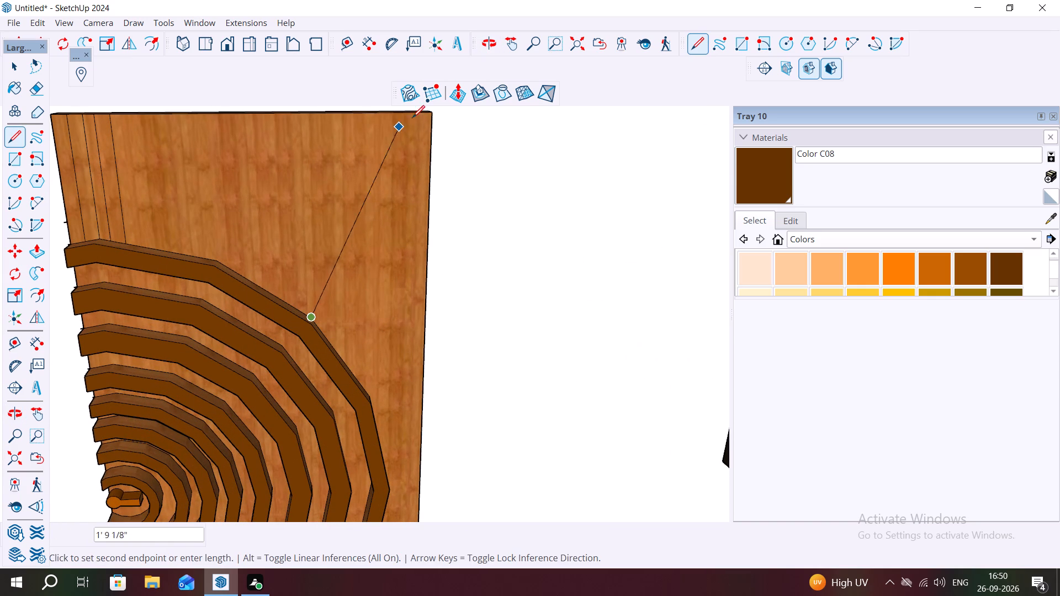
click(432, 115)
key(Escape)
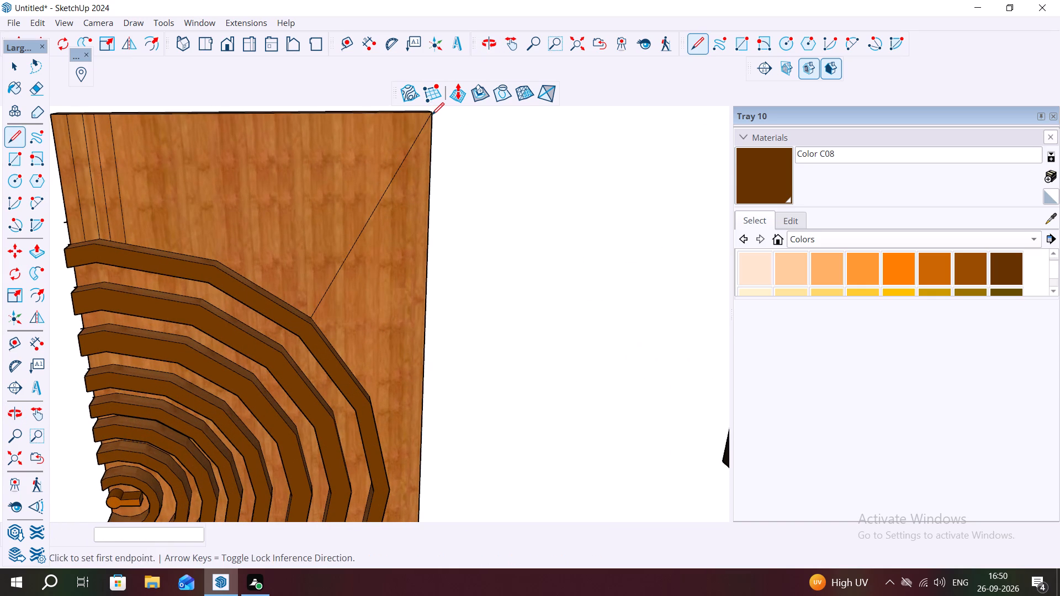
Draw four parallel diagonal lines from the outermost ring to the panel's right edge below the corner line, about 1' 11" down to 1' 7" long.
click(324, 329)
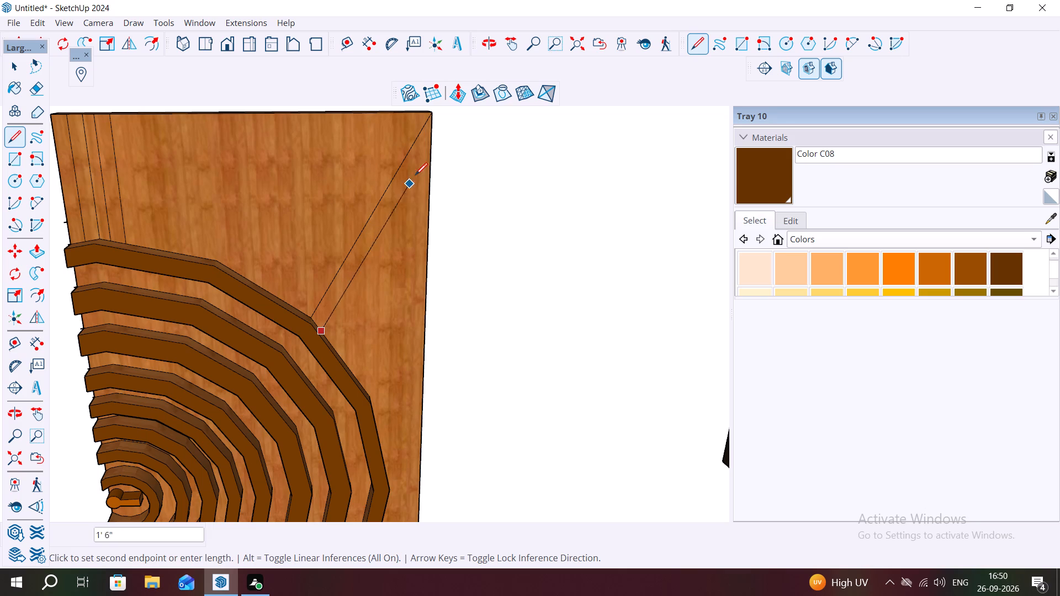
click(430, 137)
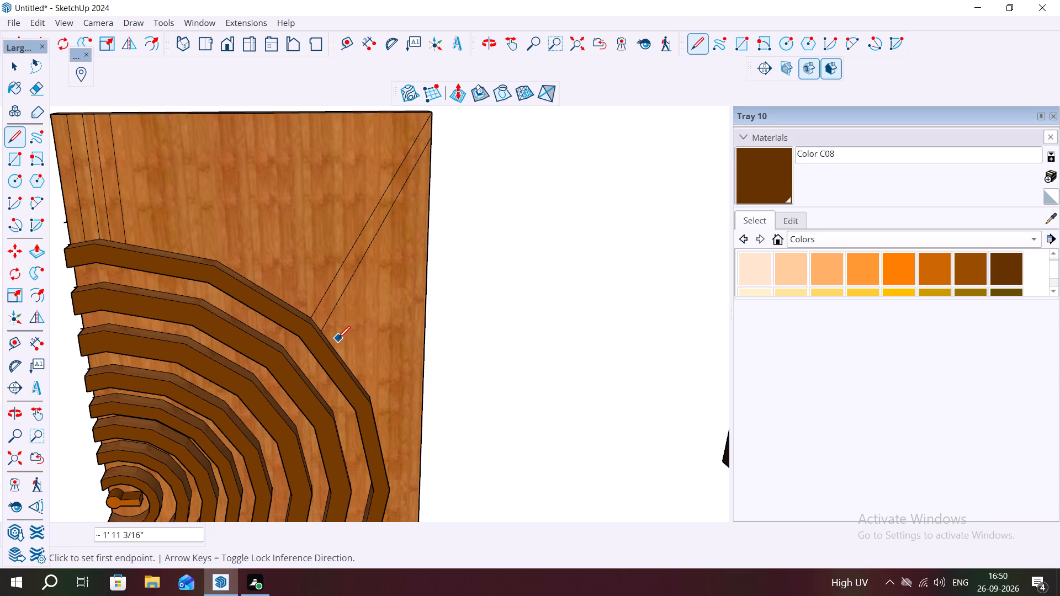
middle_drag(338, 338, 295, 328)
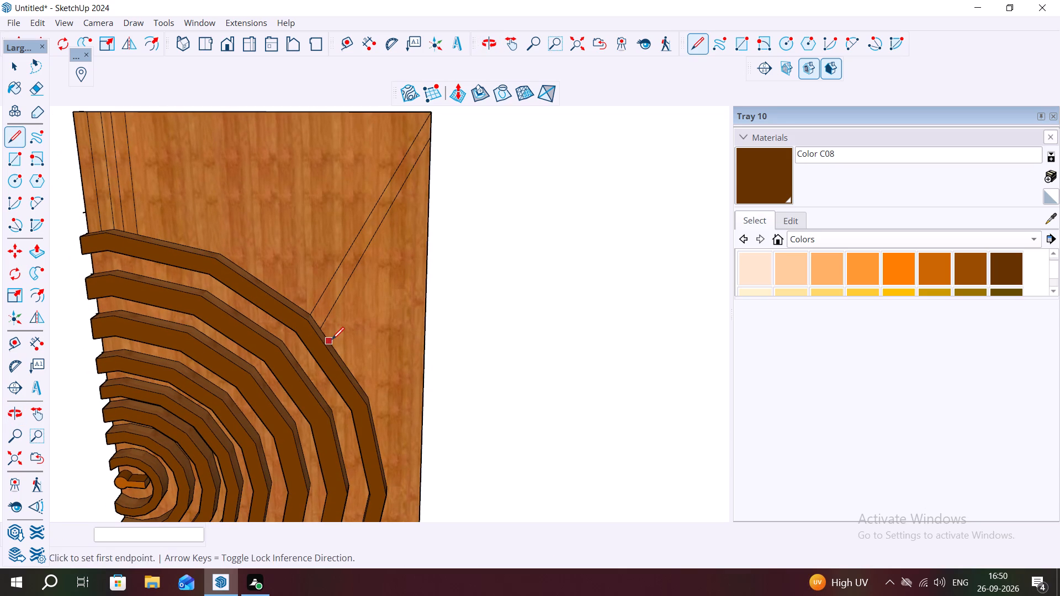
click(332, 339)
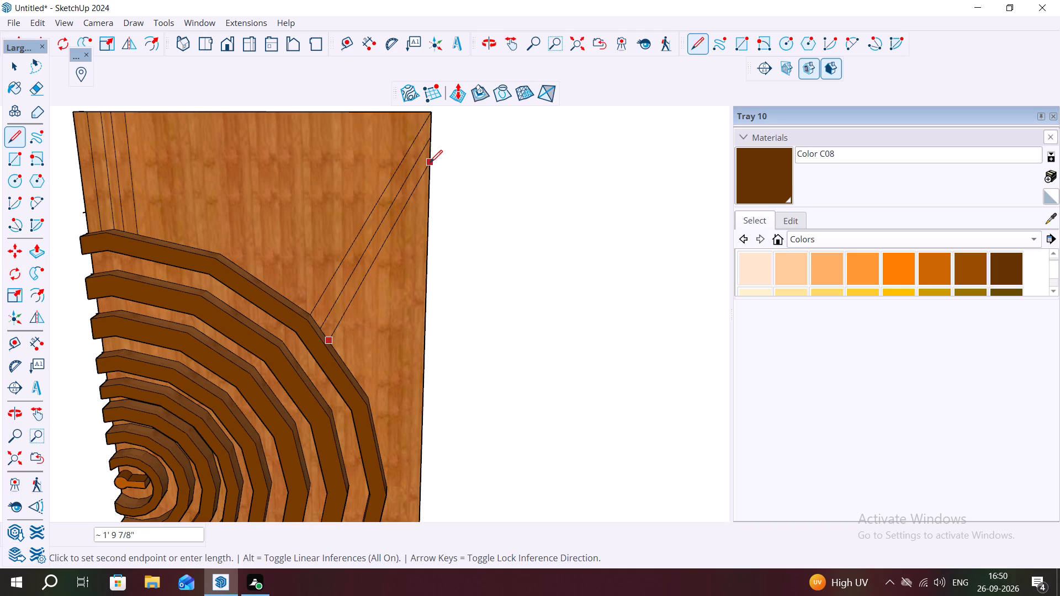
click(431, 162)
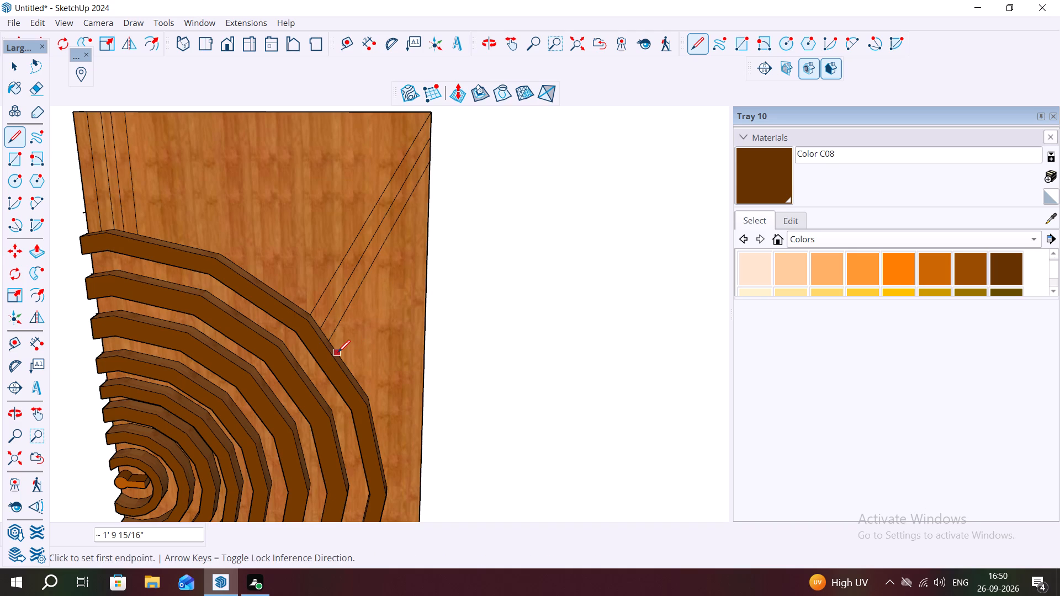
click(338, 352)
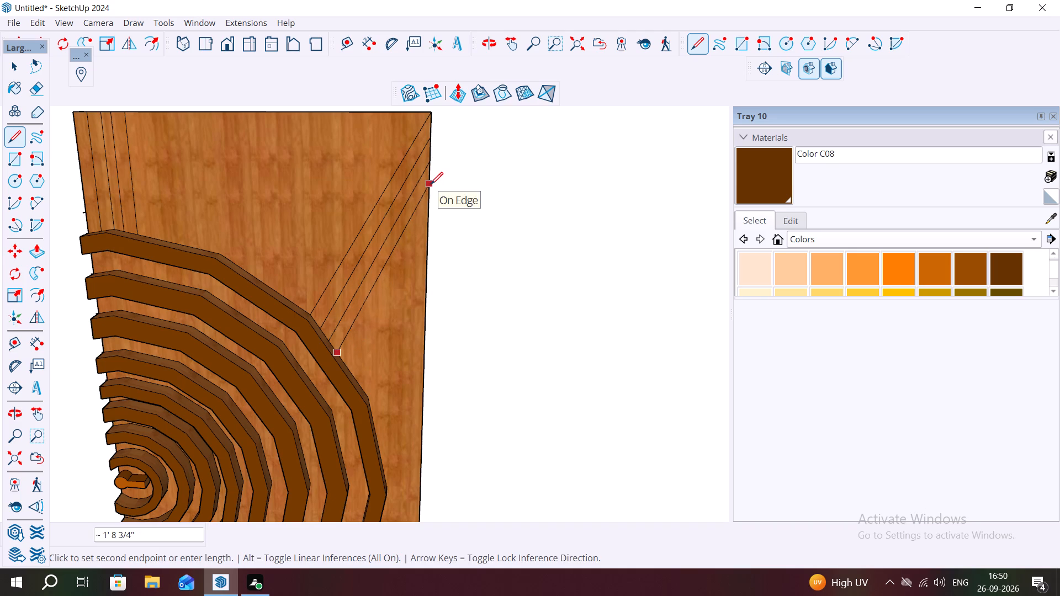
click(431, 185)
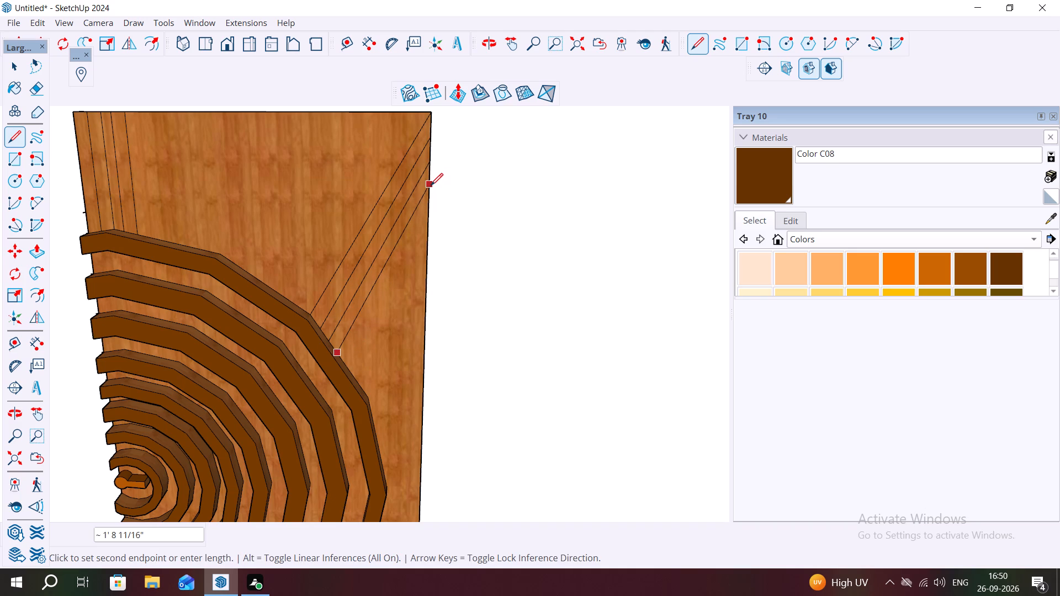
click(348, 364)
click(431, 210)
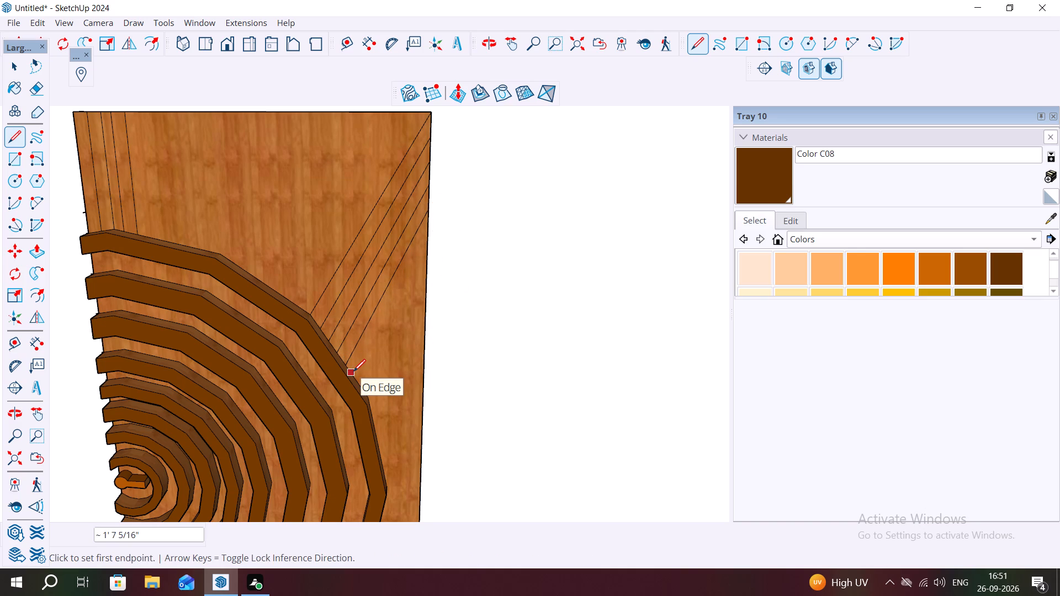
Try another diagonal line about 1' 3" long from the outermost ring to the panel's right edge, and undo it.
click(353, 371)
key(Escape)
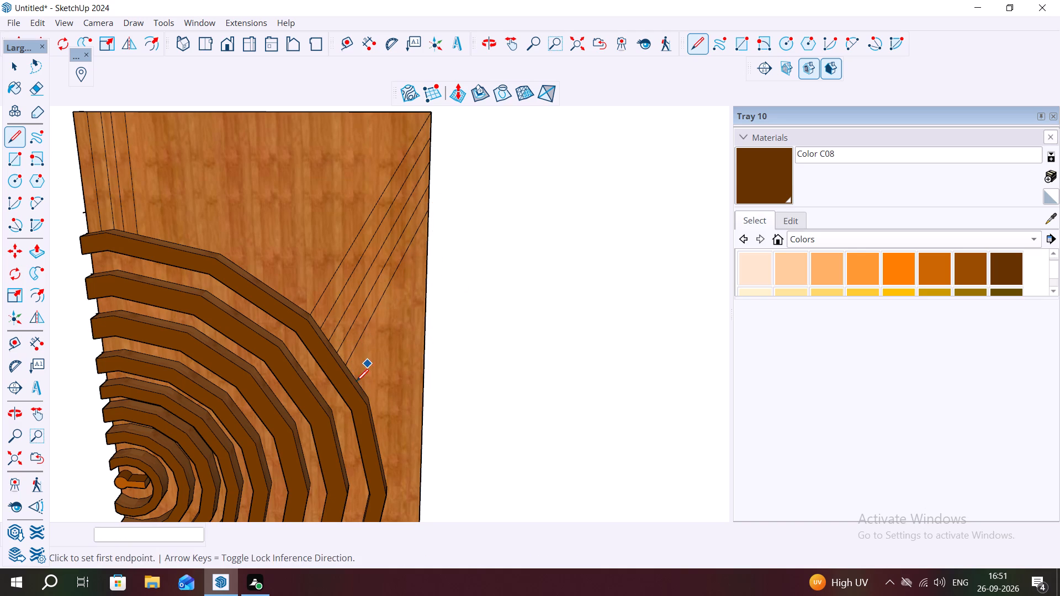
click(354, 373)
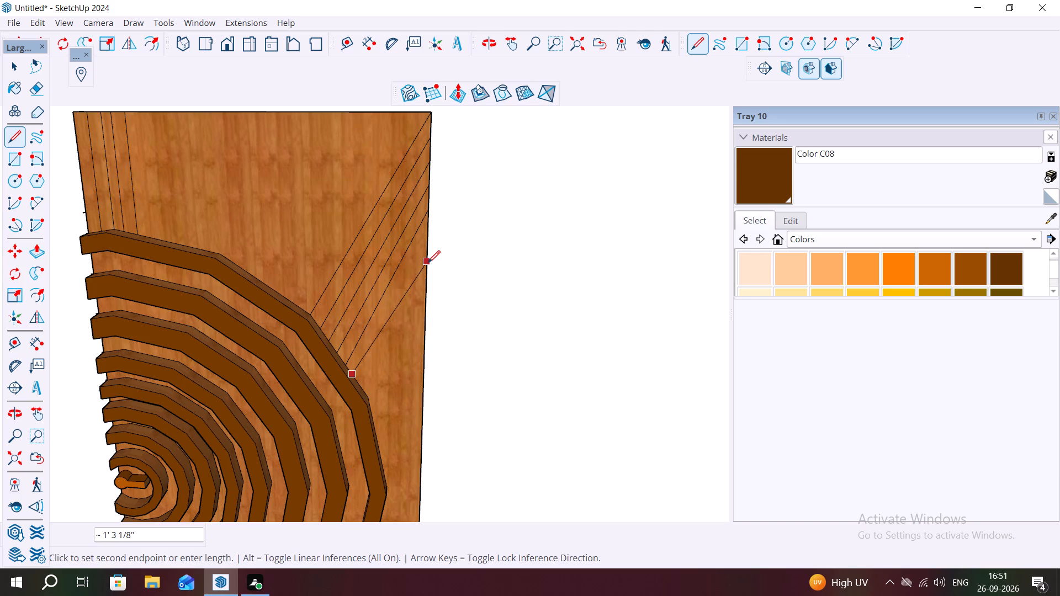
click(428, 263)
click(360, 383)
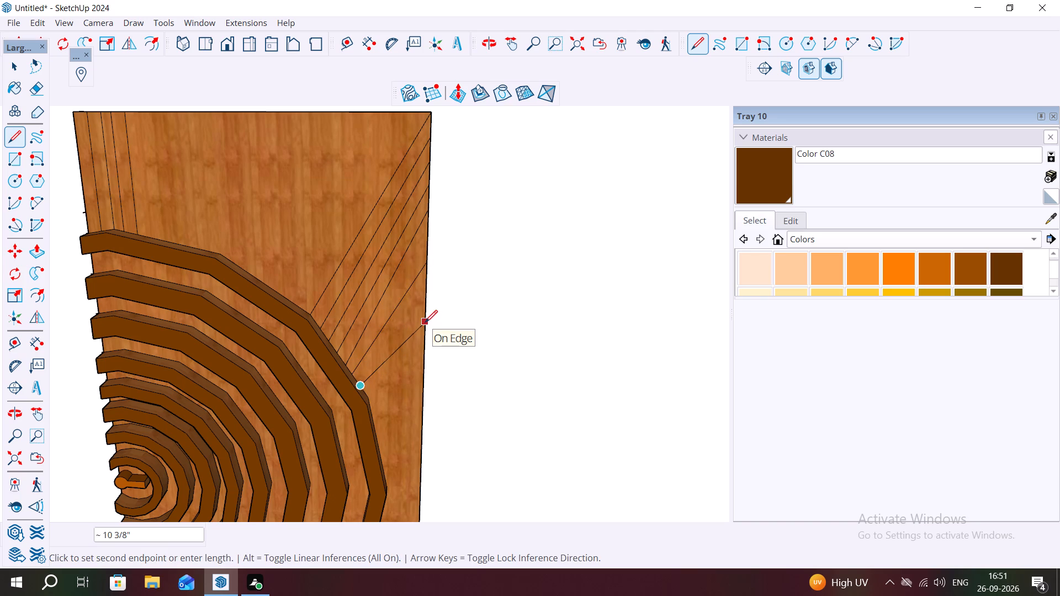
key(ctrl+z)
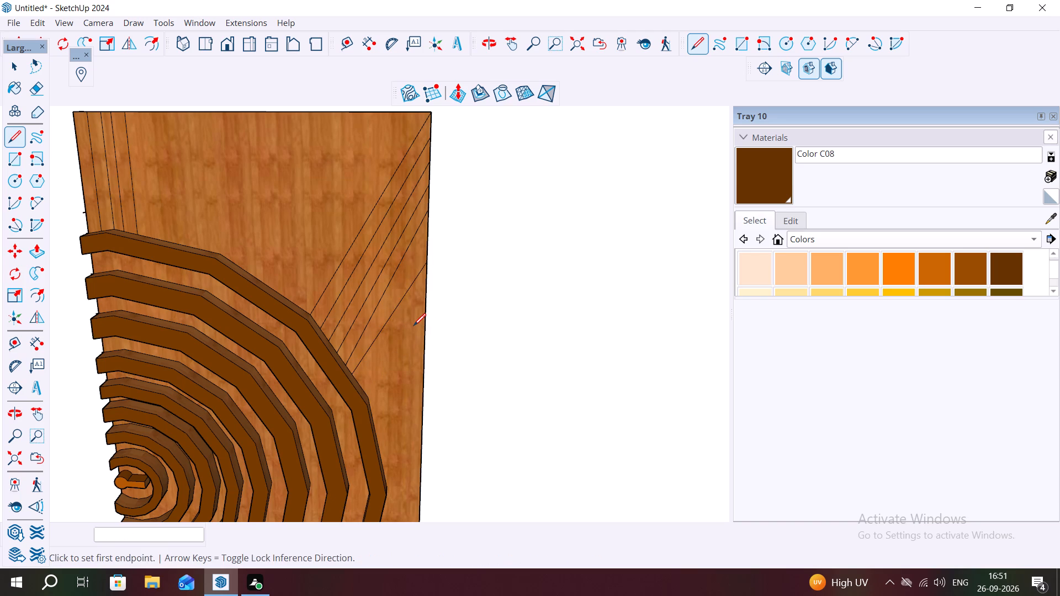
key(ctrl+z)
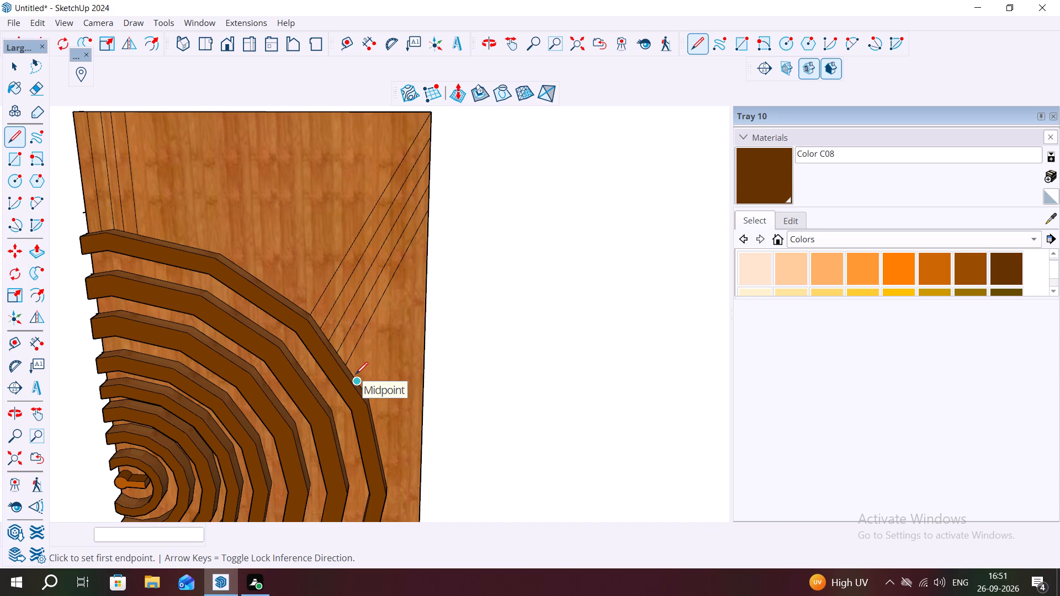
Draw three more diagonal lines from the outermost ring to the panel's right edge, about 1' 3 7/8", 1' 9/16" and 9" long.
click(355, 372)
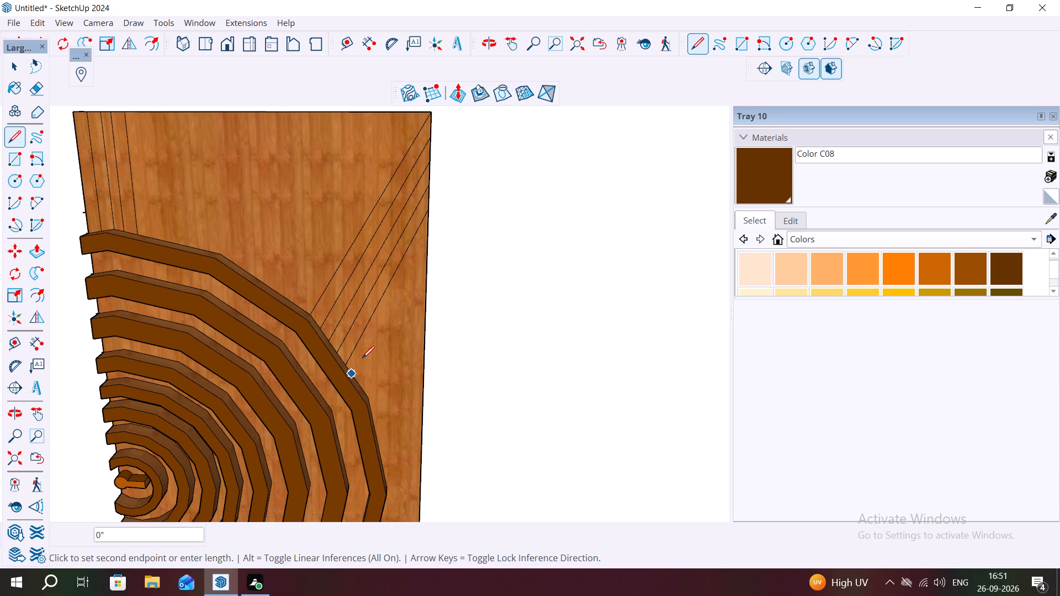
click(431, 254)
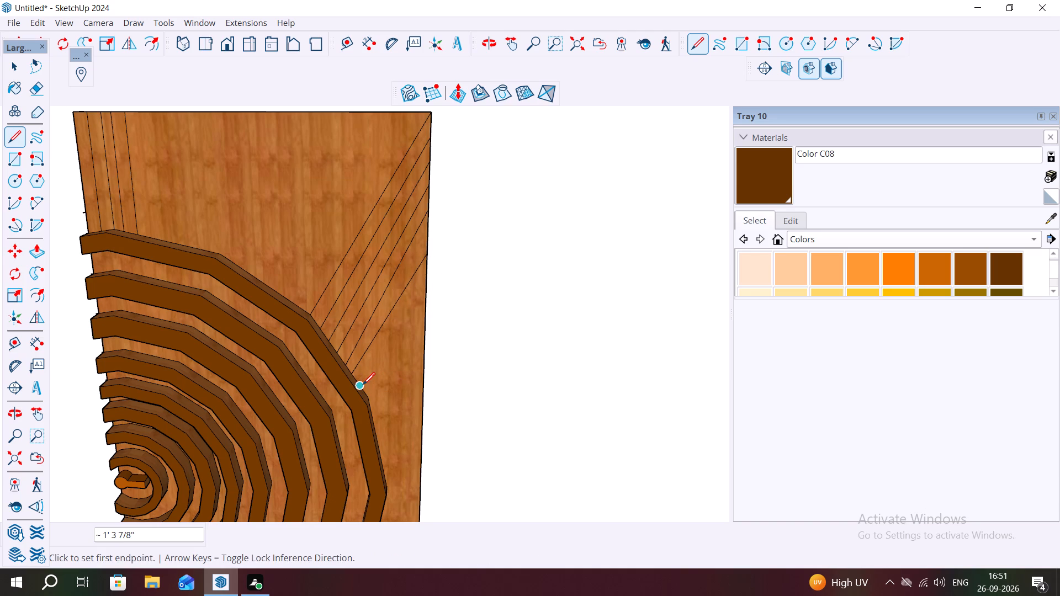
click(363, 385)
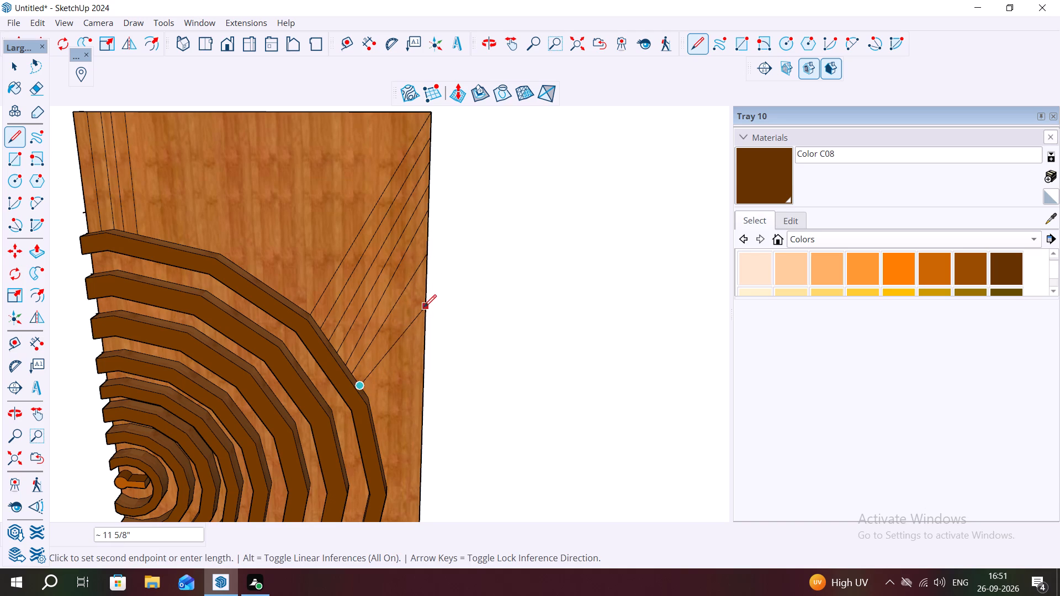
click(425, 298)
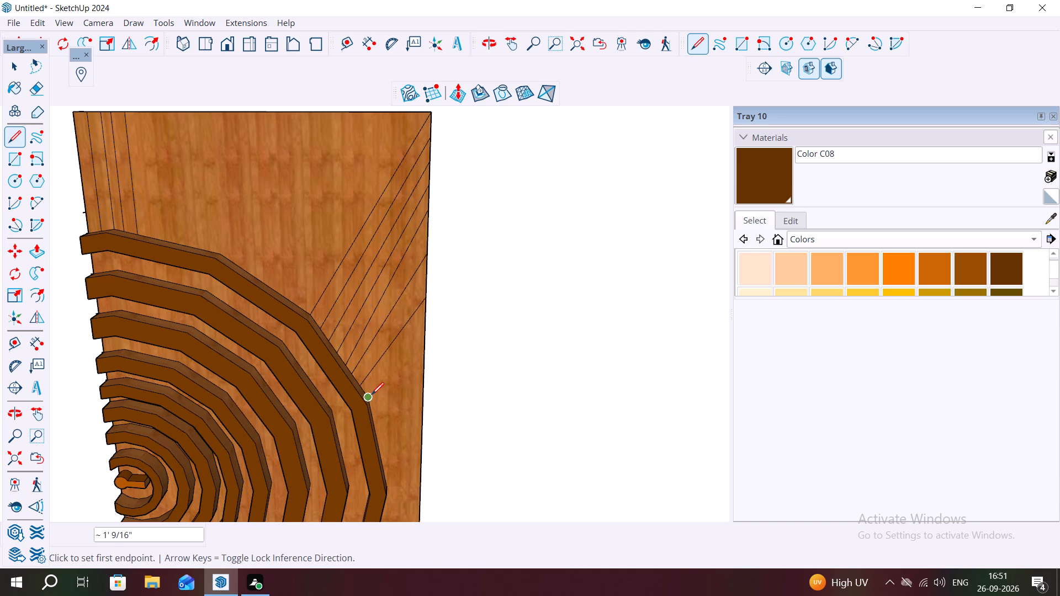
click(372, 395)
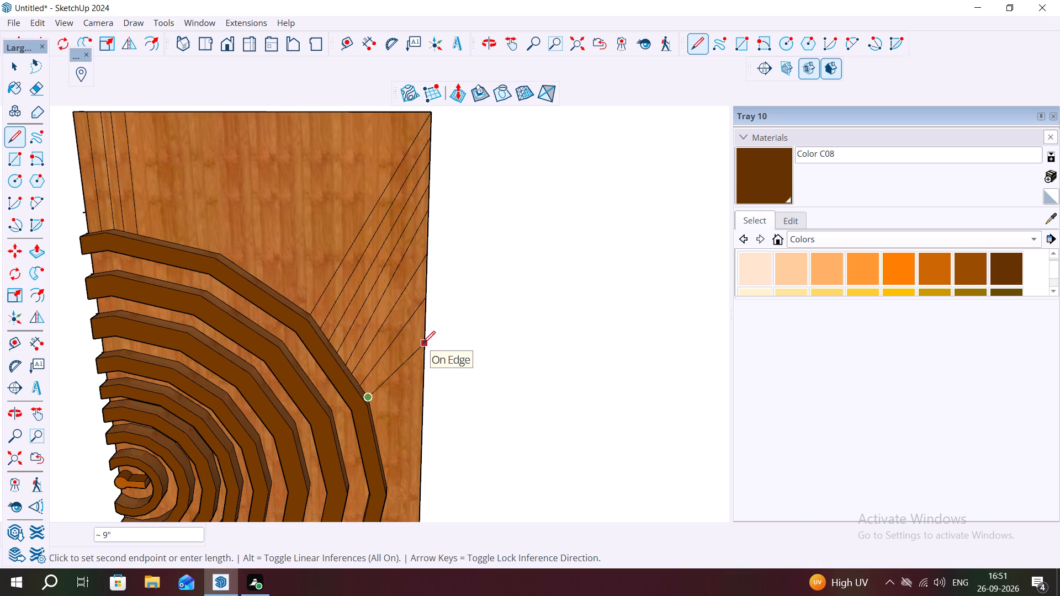
click(423, 343)
Draw a horizontal line about 4" long from the outermost ring's rightmost vertex to the panel's right edge, plus a downward-slanting line just below it.
scroll(374, 329, down, 6)
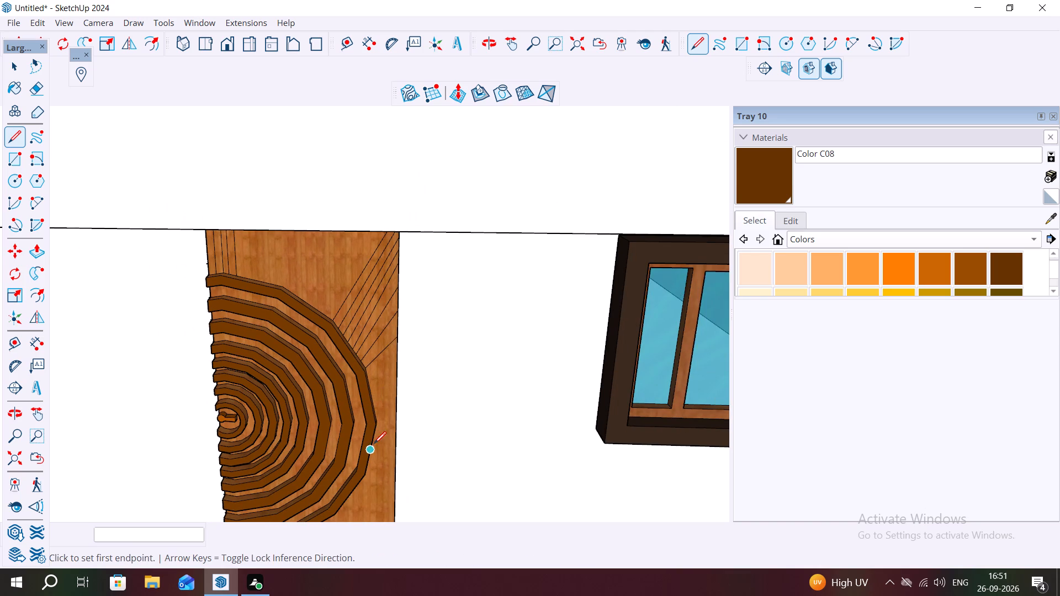
scroll(385, 409, up, 3)
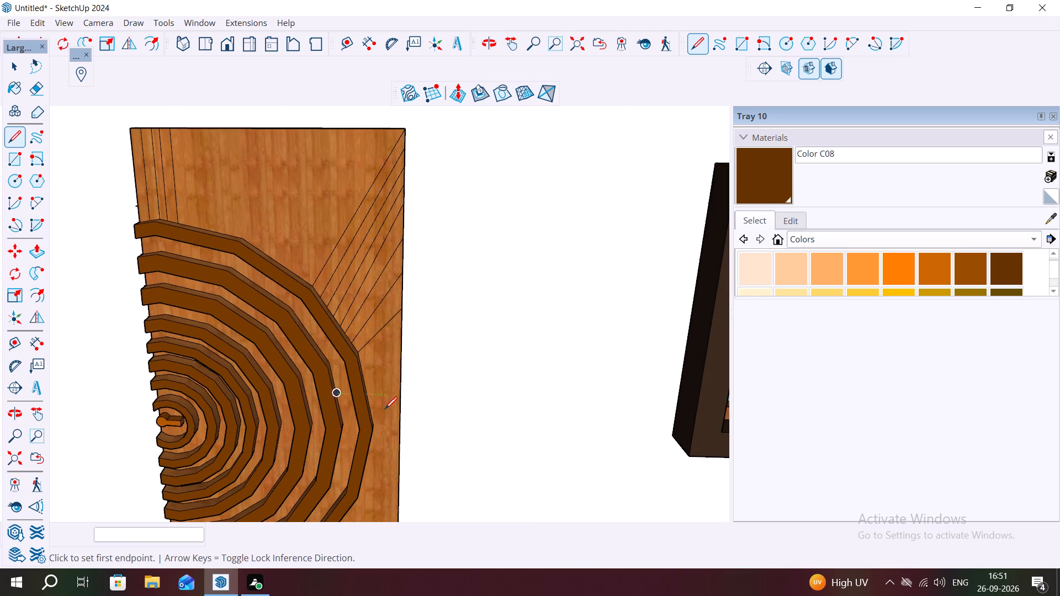
click(377, 426)
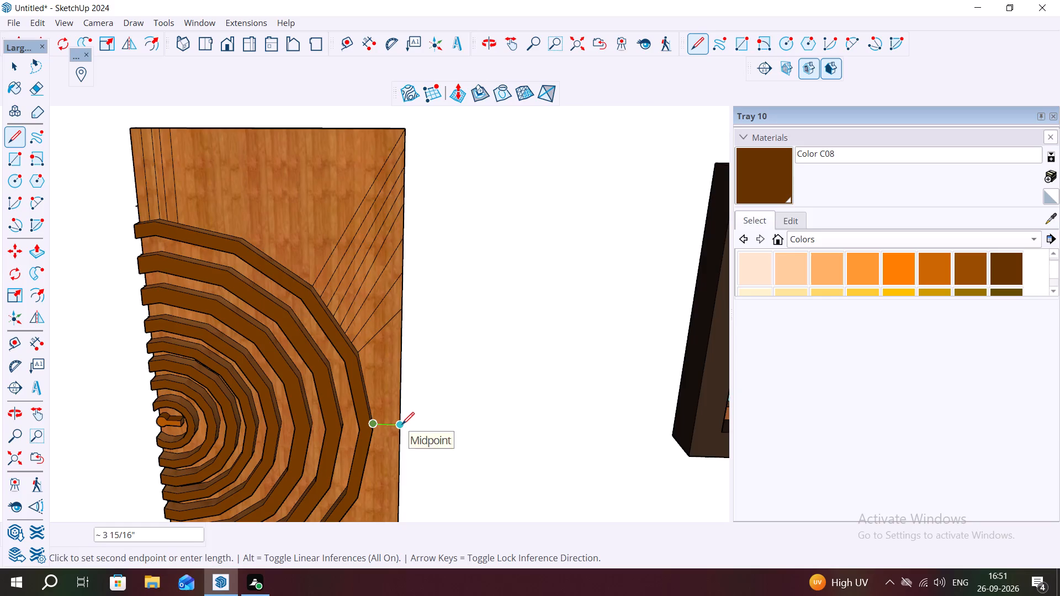
click(402, 424)
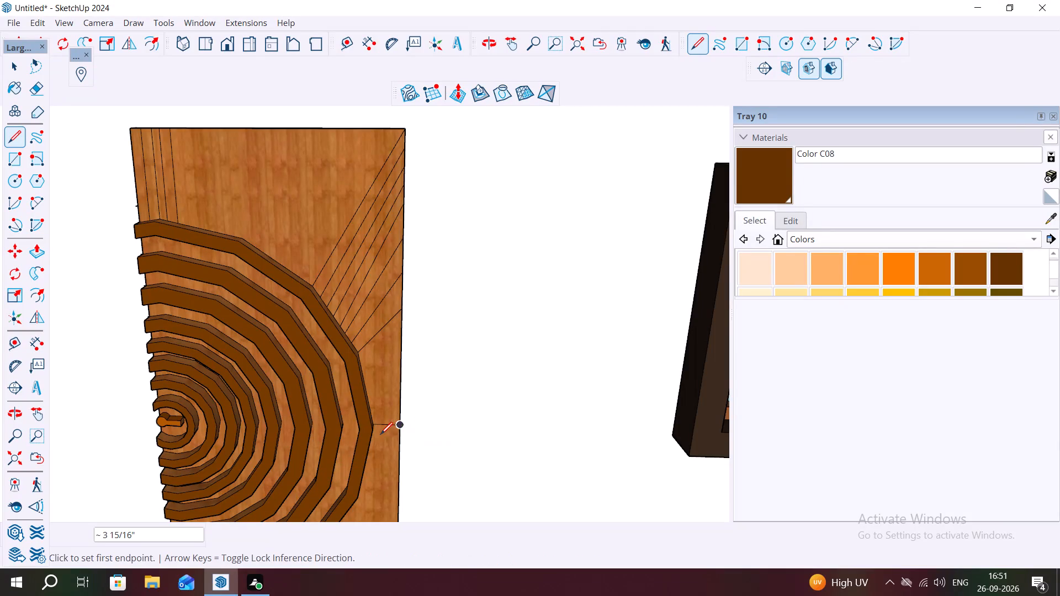
click(373, 432)
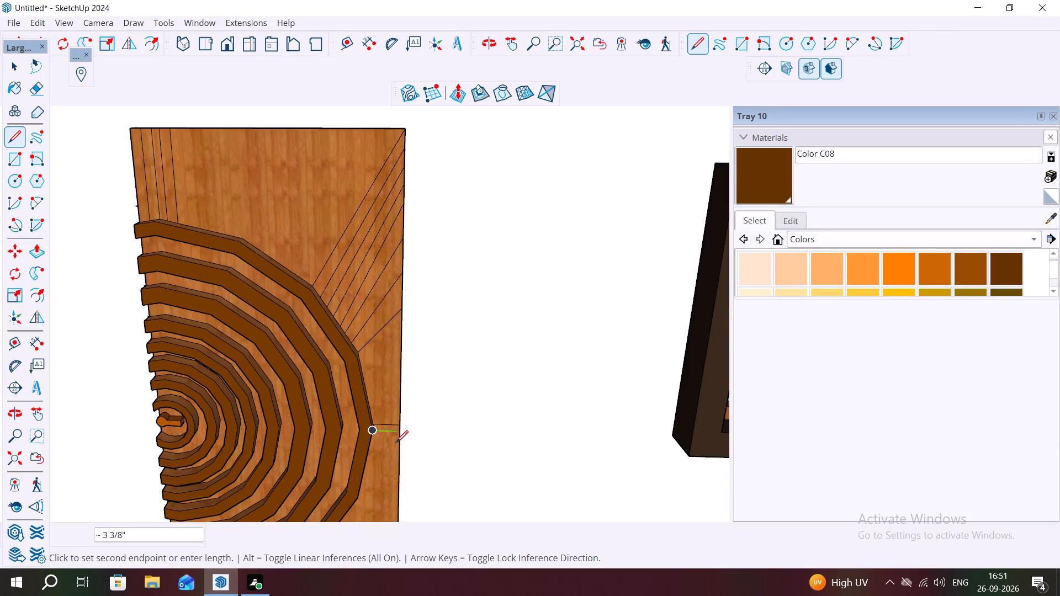
key(F8)
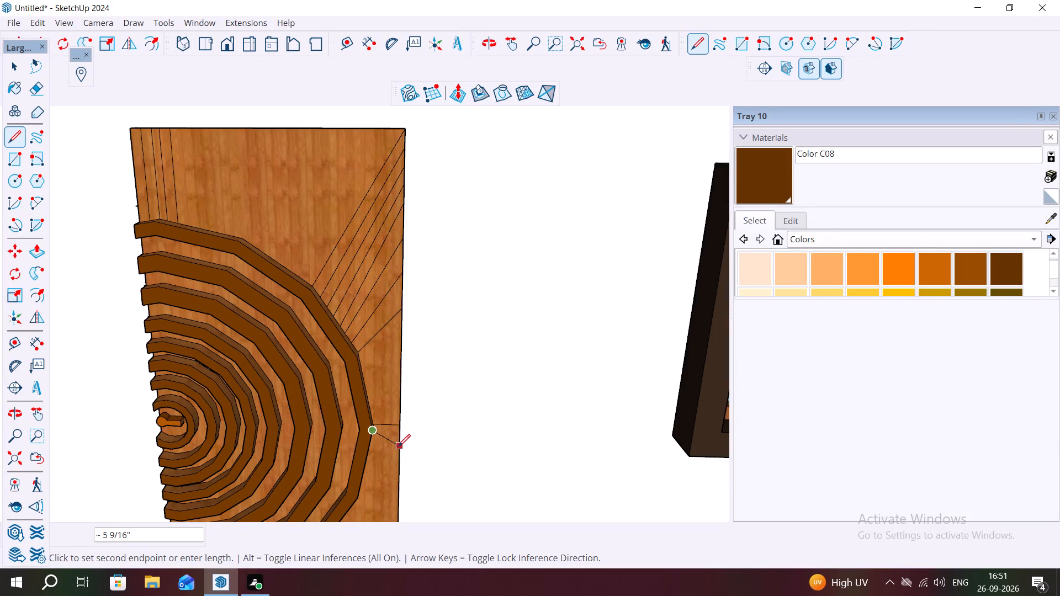
click(399, 439)
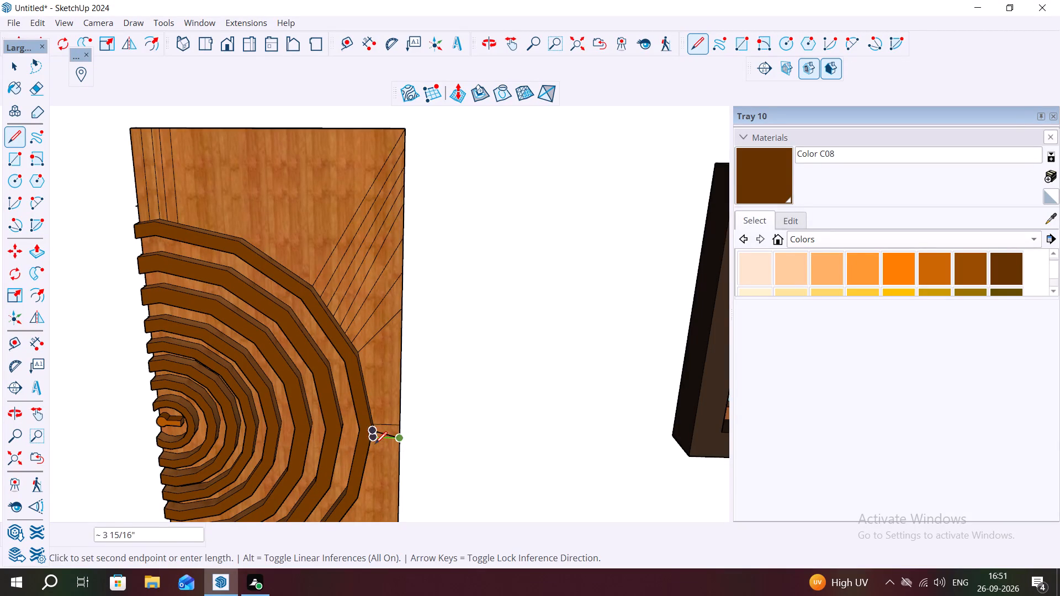
middle_drag(380, 436, 393, 370)
key(Escape)
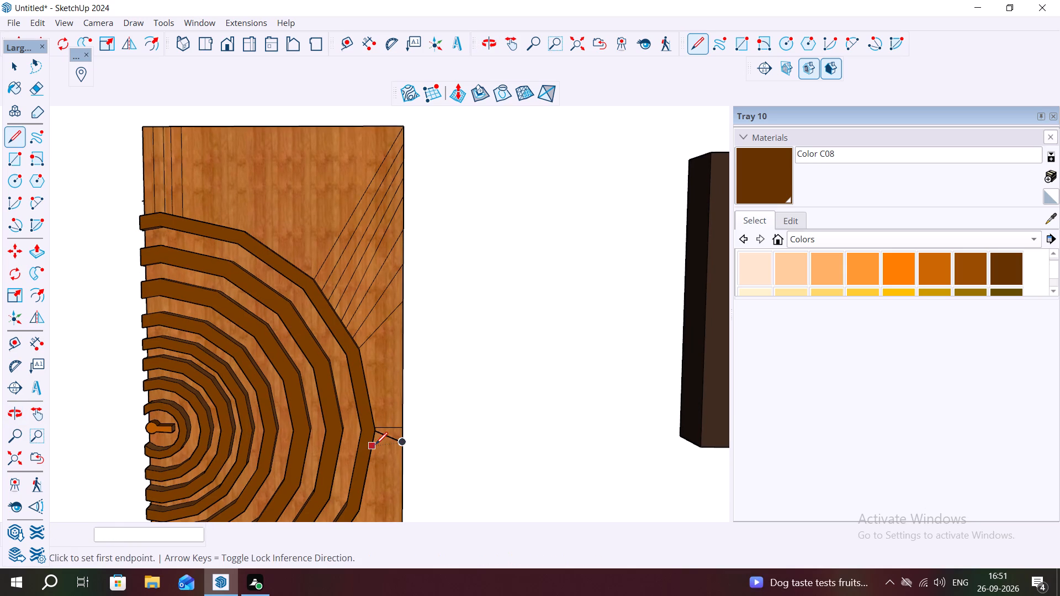
Draw three downward-slanting lines below these from the outermost ring to the panel's right edge, the first about 5 11/16" and the last about 6 7/8" long.
scroll(374, 446, up, 7)
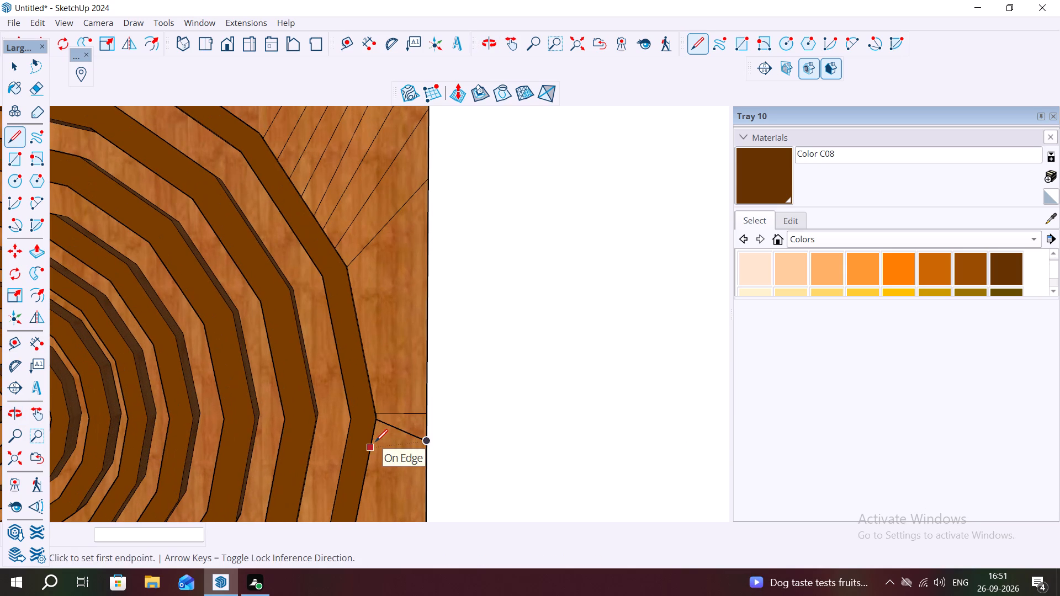
click(377, 436)
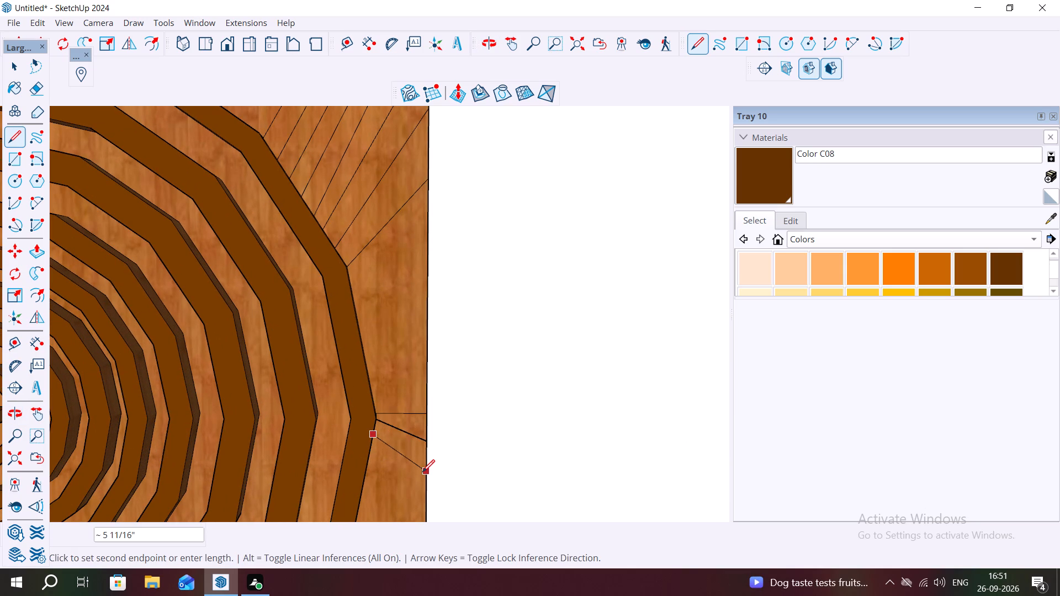
click(425, 471)
scroll(423, 408, down, 7)
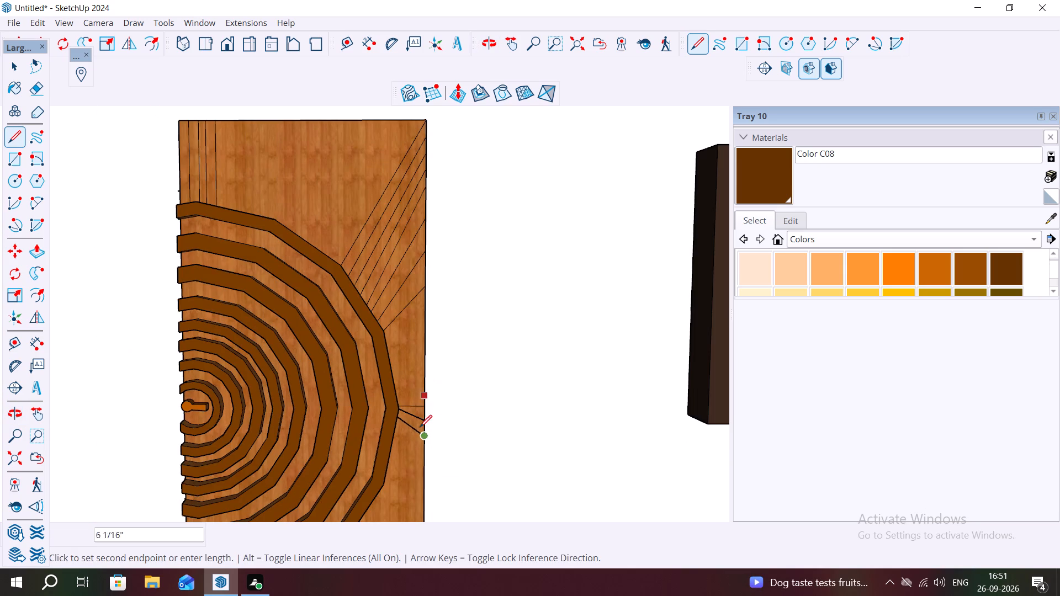
middle_drag(396, 467, 402, 422)
scroll(392, 439, up, 6)
key(Escape)
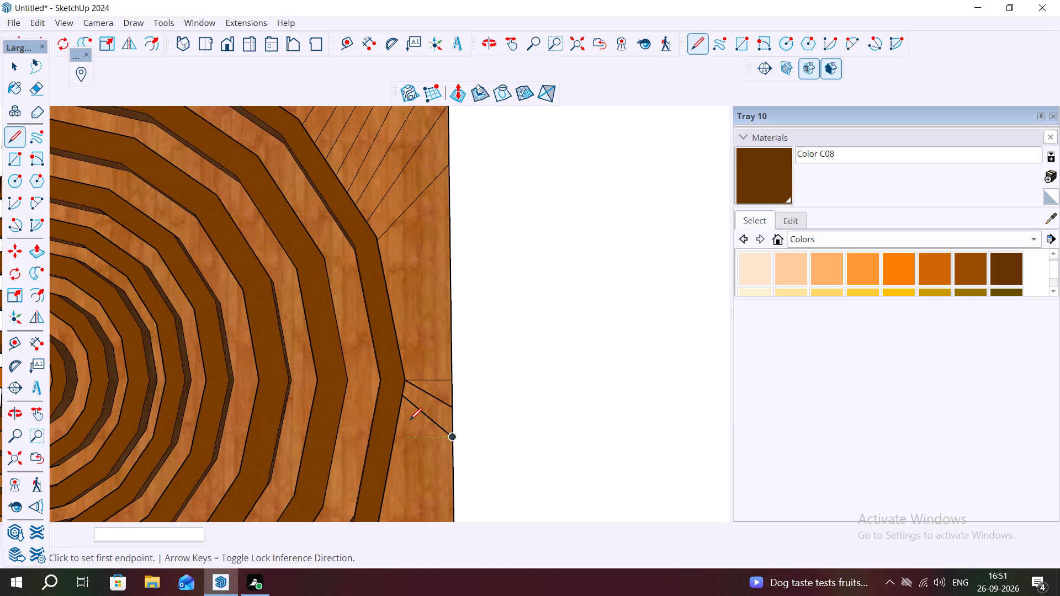
click(400, 420)
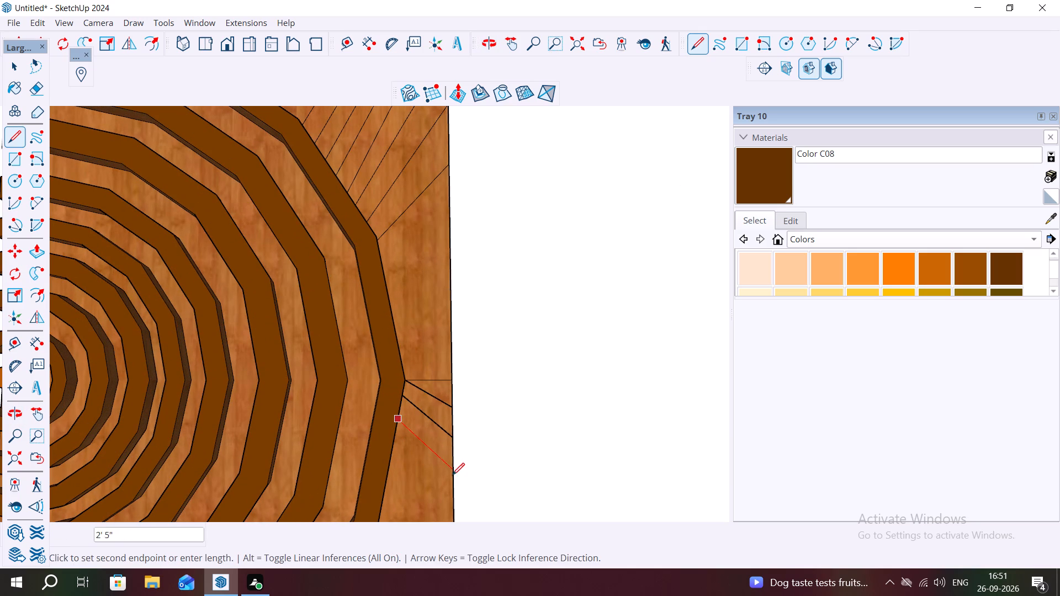
click(455, 471)
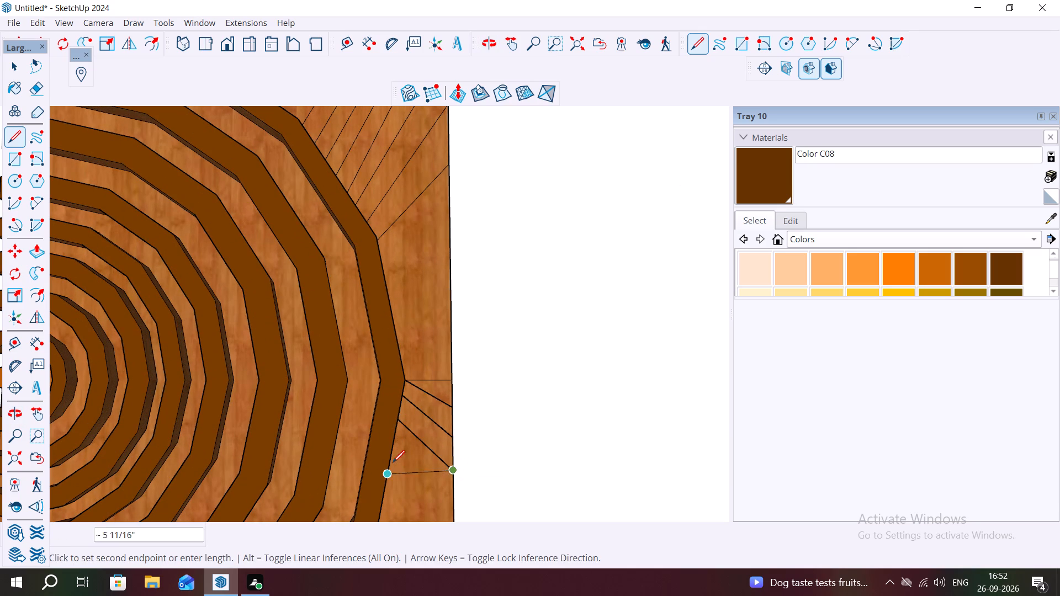
key(Escape)
click(391, 456)
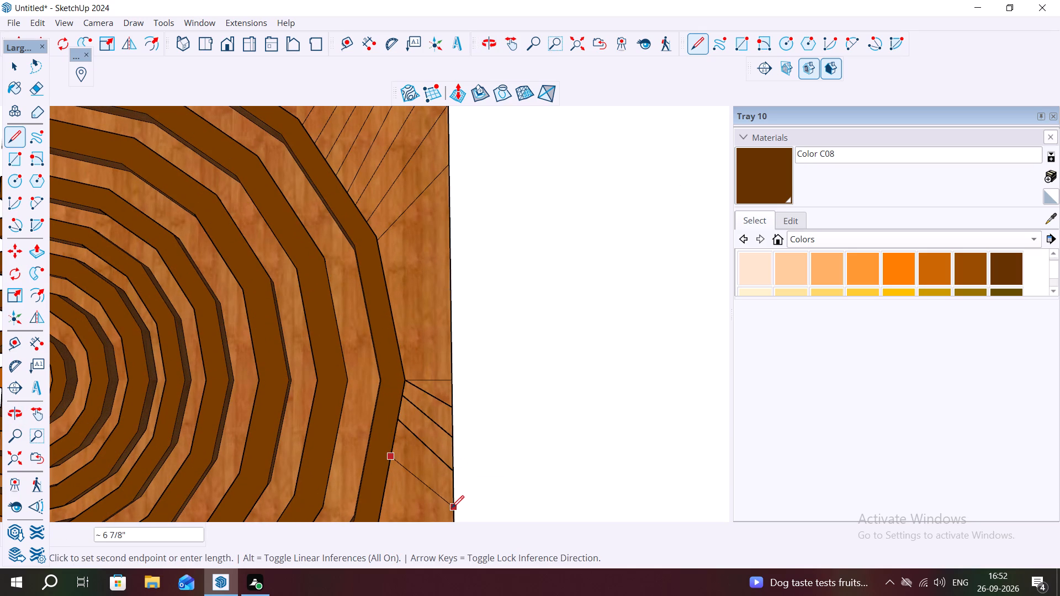
click(452, 509)
scroll(468, 451, down, 7)
scroll(490, 496, down, 3)
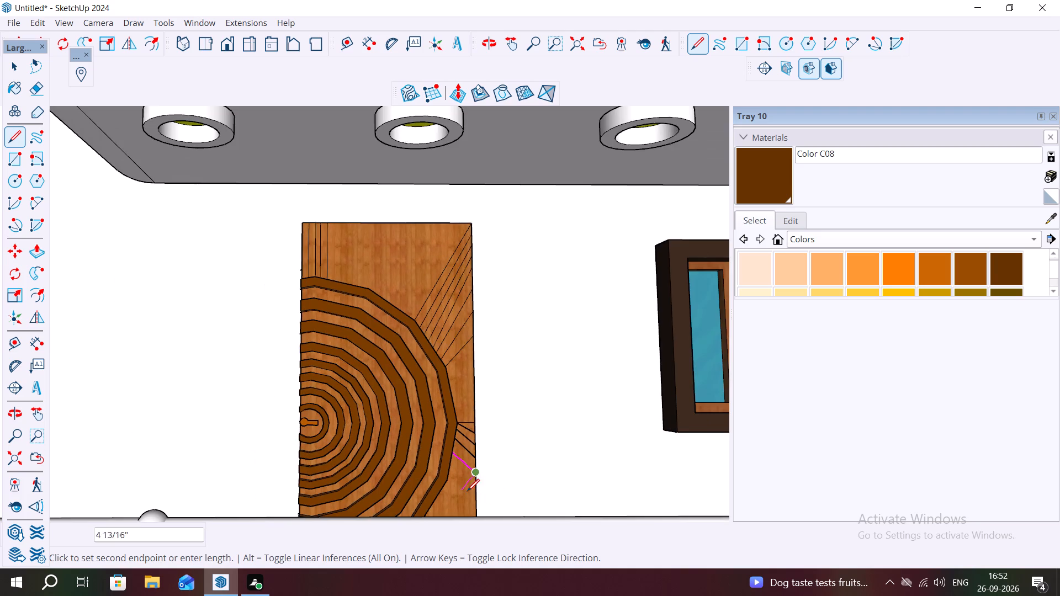
Undo the downward-slanting lines below the horizontal line between the outermost ring and the panel's right edge.
scroll(457, 478, up, 4)
scroll(525, 386, down, 3)
scroll(559, 344, down, 3)
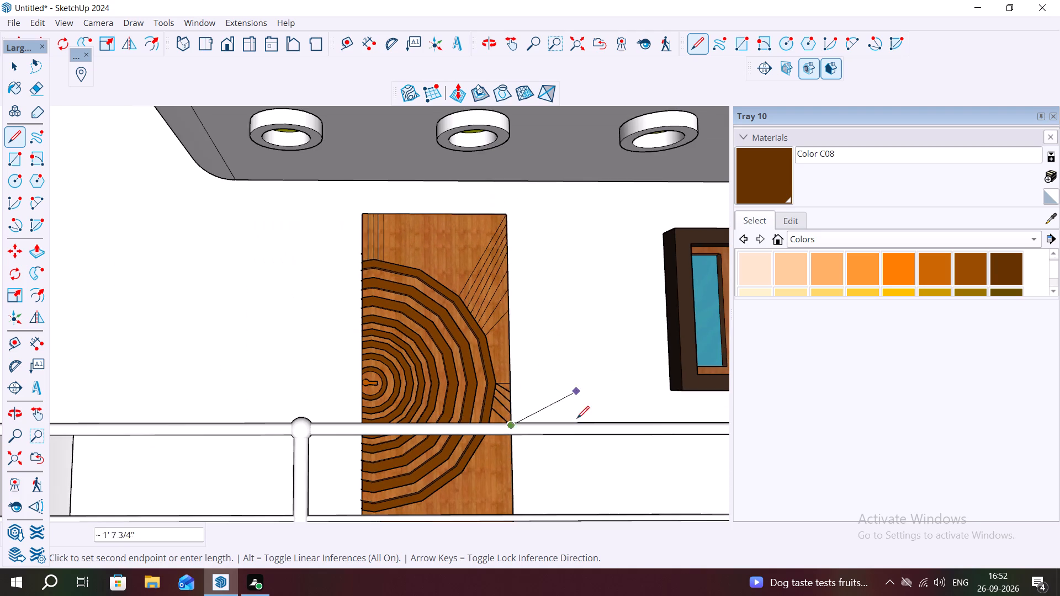
middle_drag(512, 419, 508, 449)
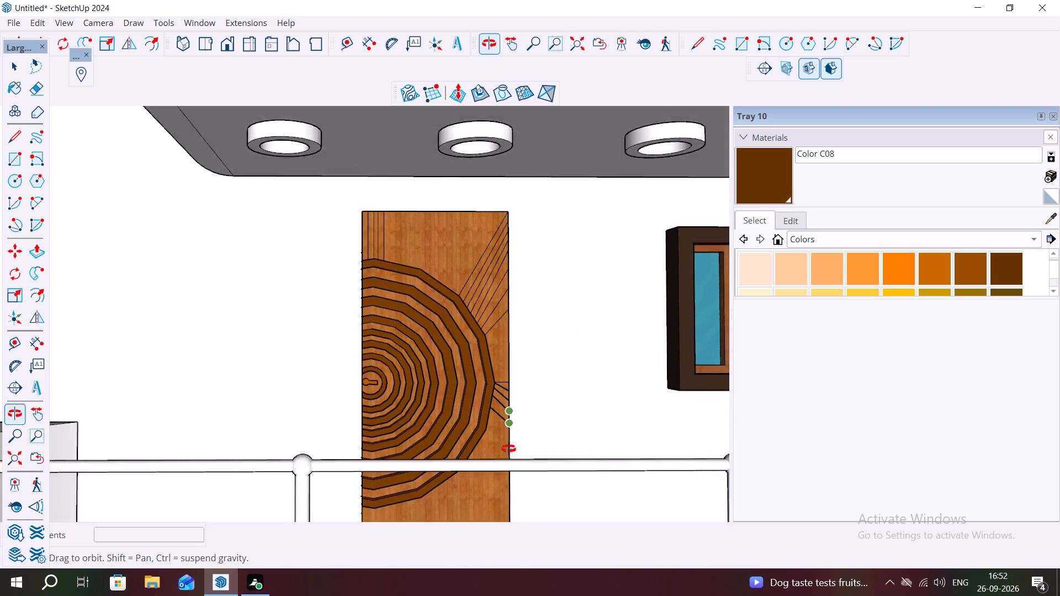
middle_drag(508, 449, 485, 488)
scroll(492, 422, up, 11)
middle_drag(496, 460, 548, 424)
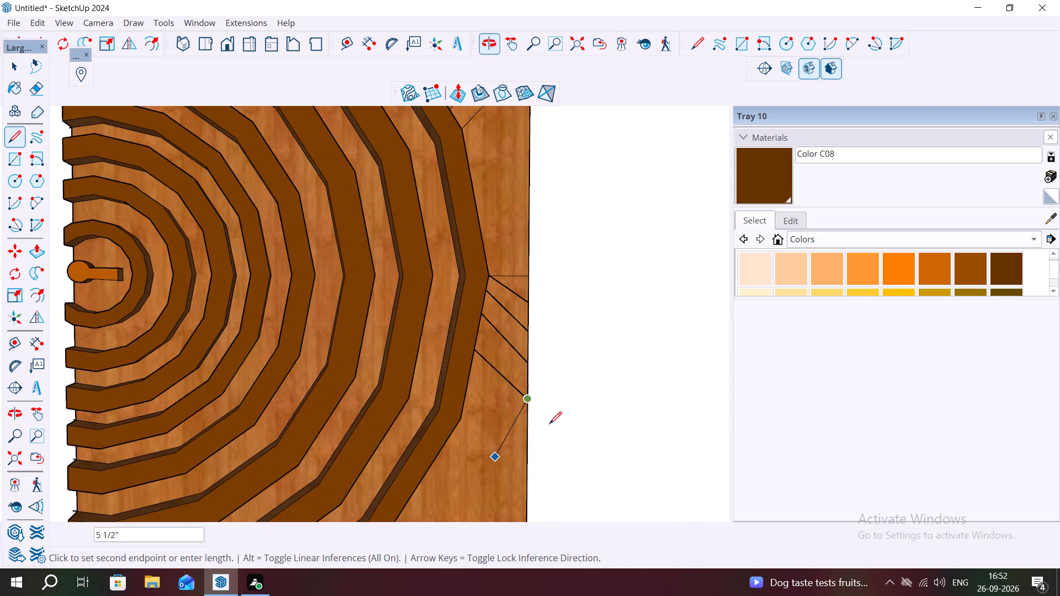
middle_drag(511, 431, 472, 383)
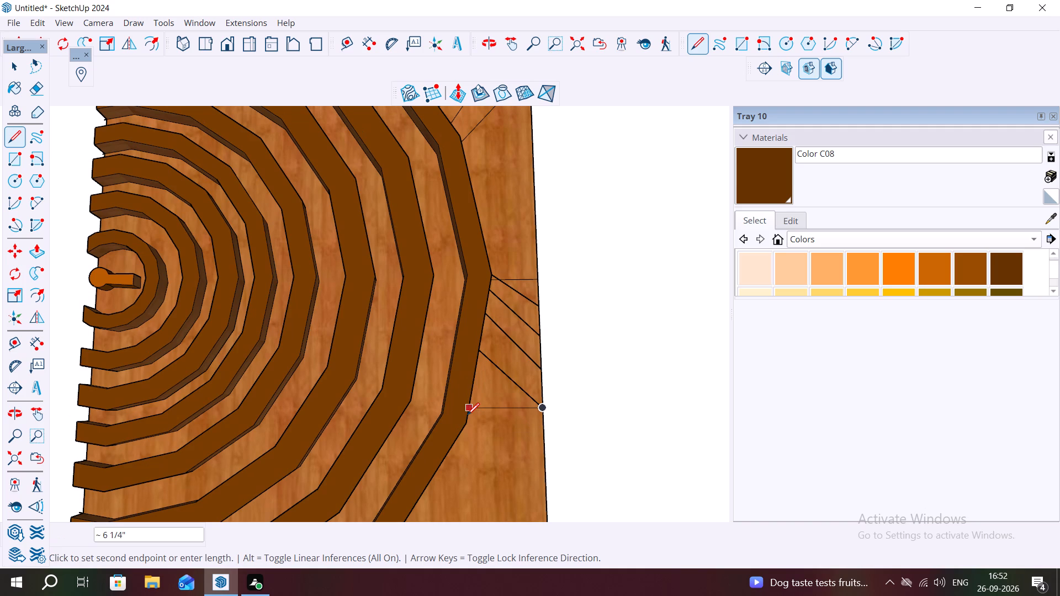
key(ctrl+z)
key(ctrl+z)
key(ctrl+z)
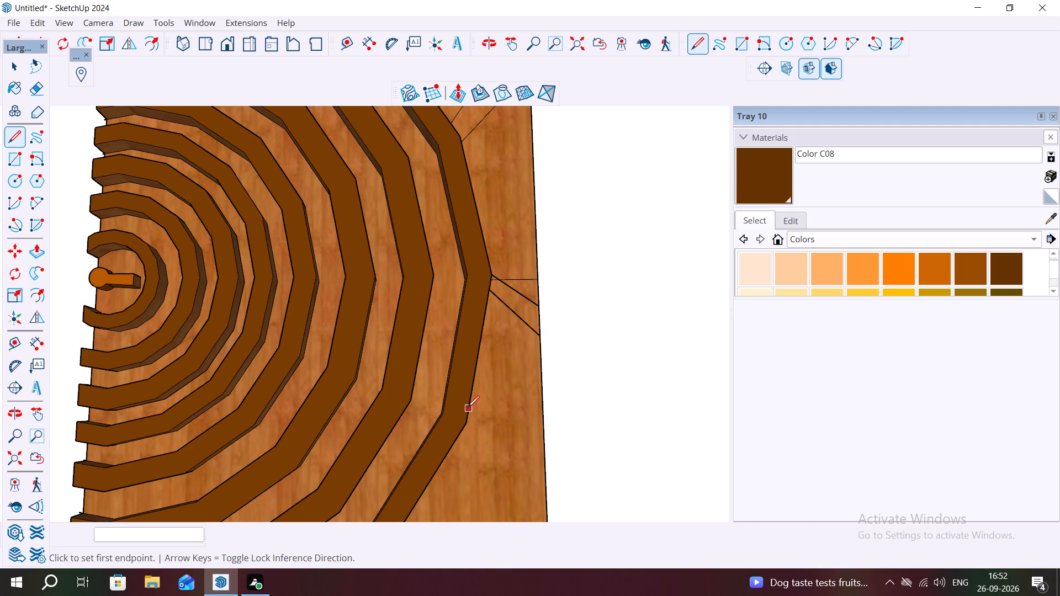
key(ctrl+z)
key(ctrl+z)
Draw a second horizontal line about 4 3/16" long just below the first, from the outermost ring to the panel's right edge.
middle_drag(511, 301, 346, 313)
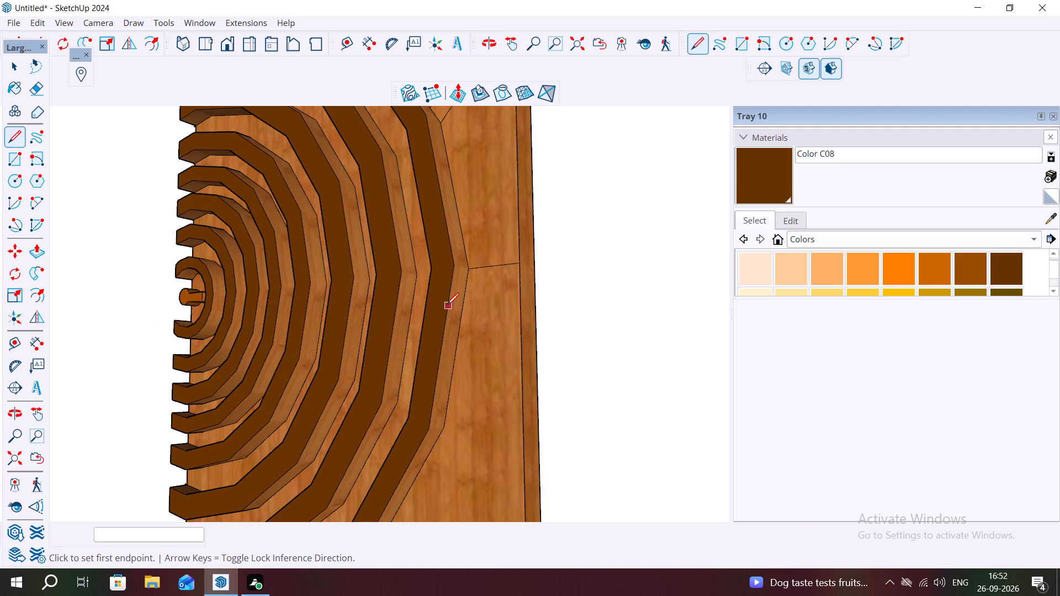
click(470, 290)
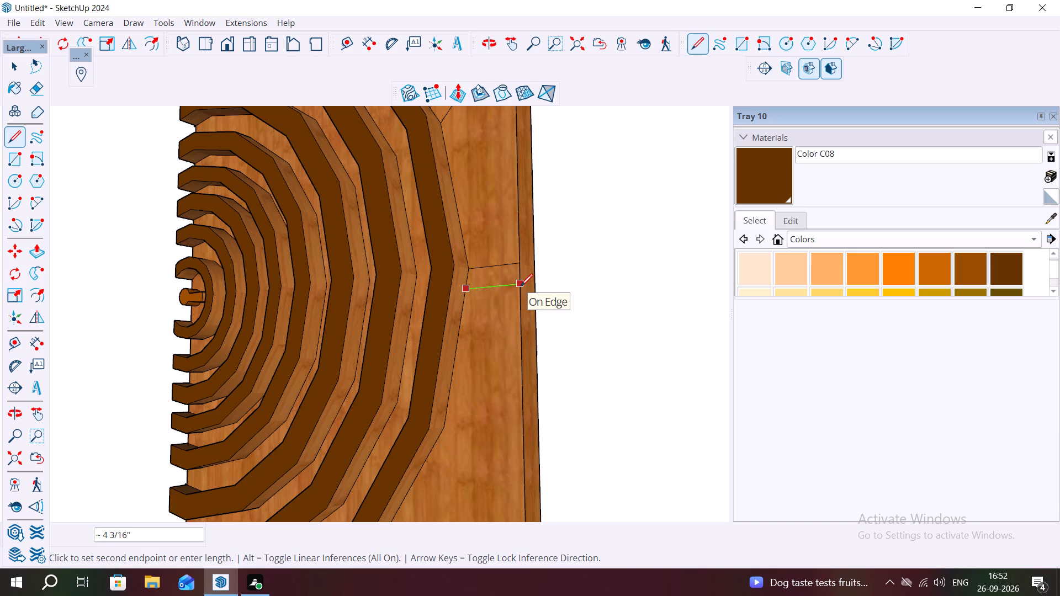
click(521, 286)
Draw two slanted lines from the outermost ring's lower vertices, about 1' 3 1/16" to the panel's bottom edge and 1' 11 7/8" to its bottom-right corner.
scroll(515, 290, down, 3)
scroll(505, 363, down, 9)
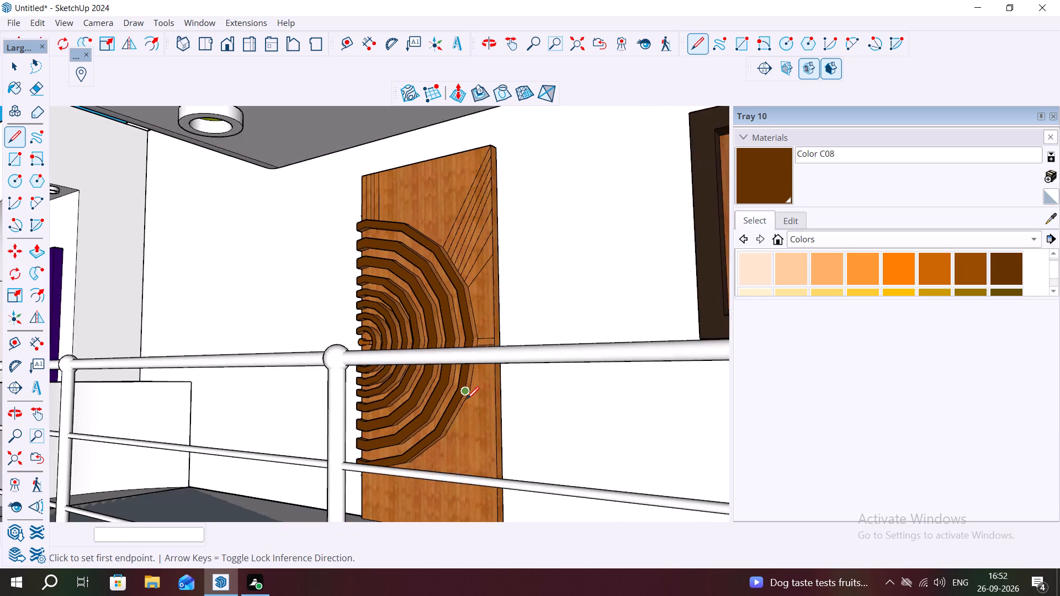
scroll(467, 399, down, 4)
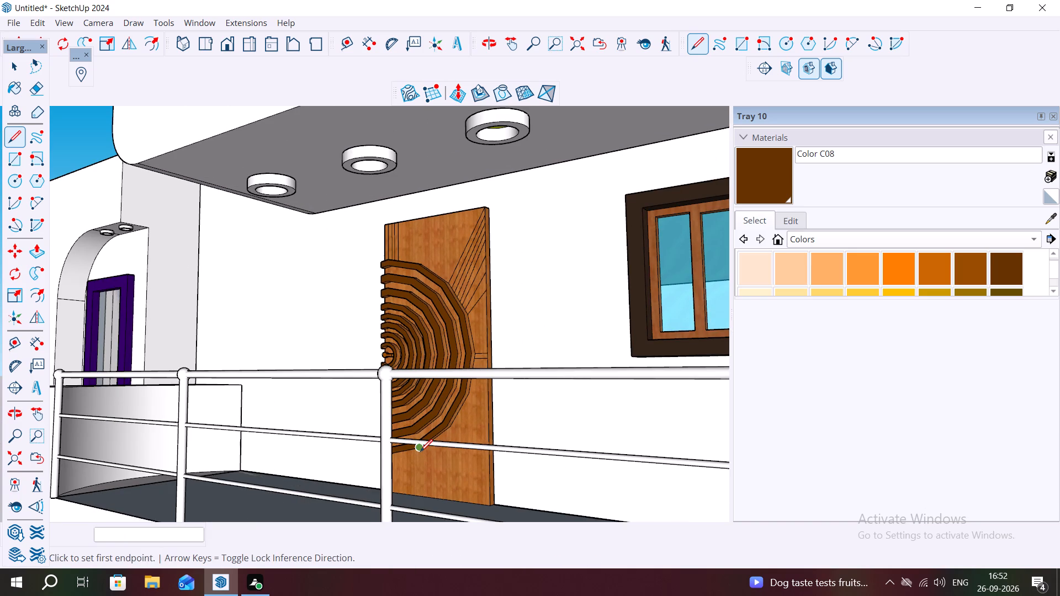
click(420, 451)
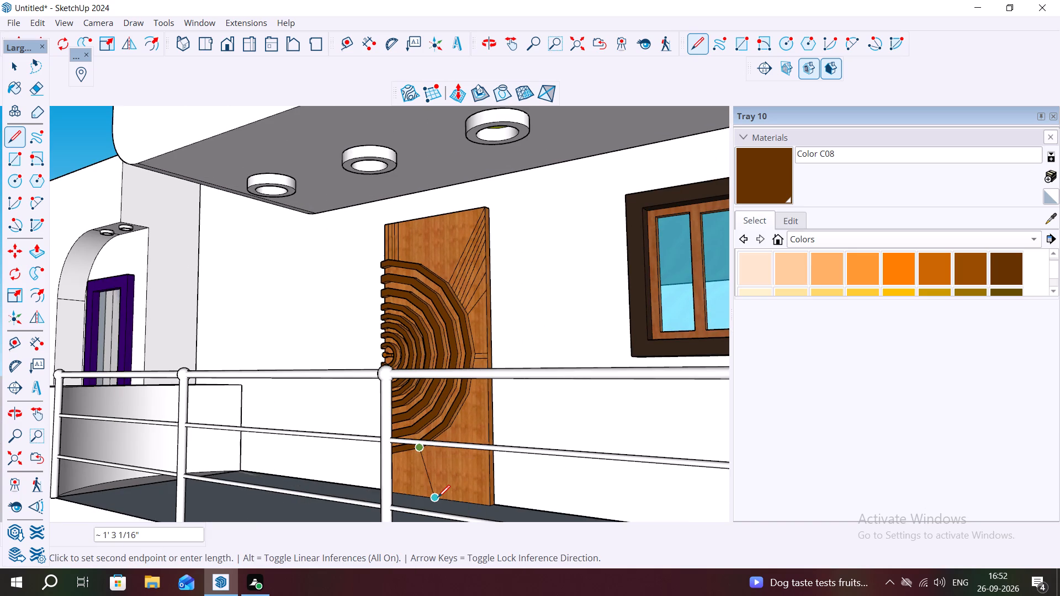
click(438, 498)
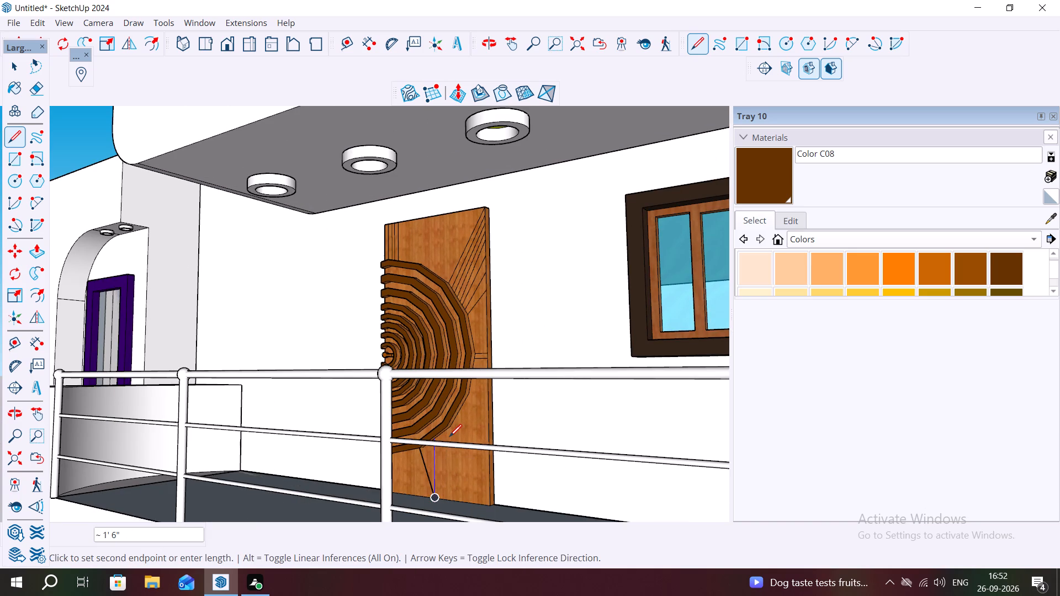
key(Escape)
click(448, 430)
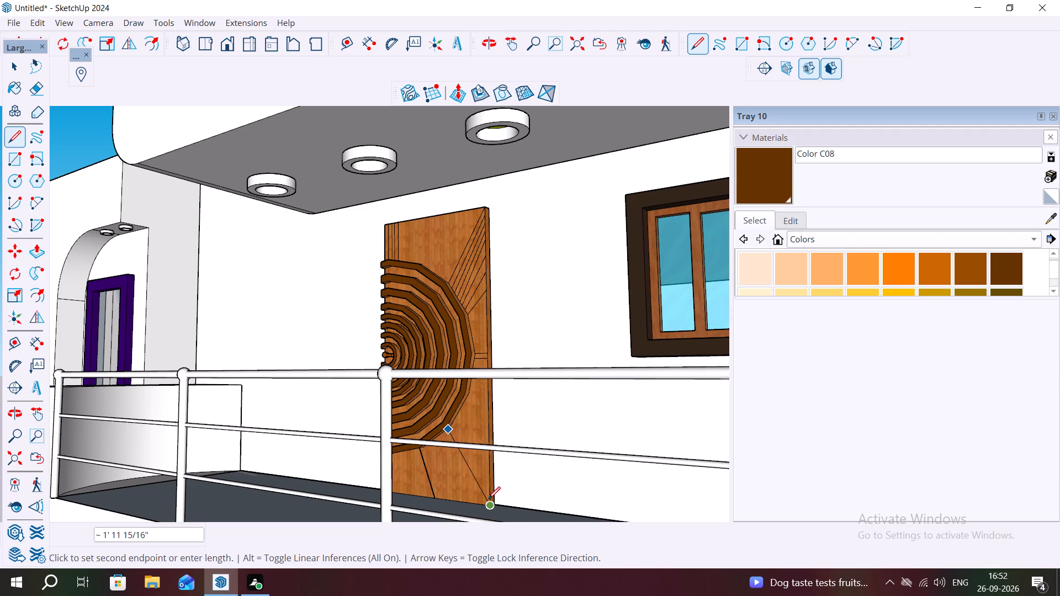
click(491, 502)
scroll(452, 432, up, 18)
key(Escape)
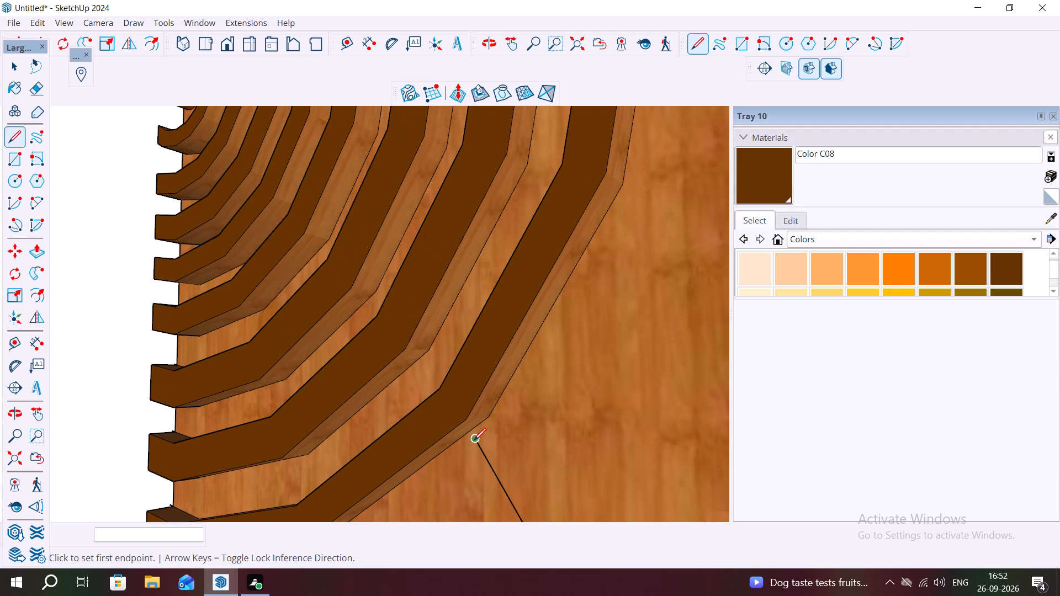
Extend the upper end of the corner line with a short segment to meet the outermost ring.
scroll(473, 440, up, 8)
click(483, 438)
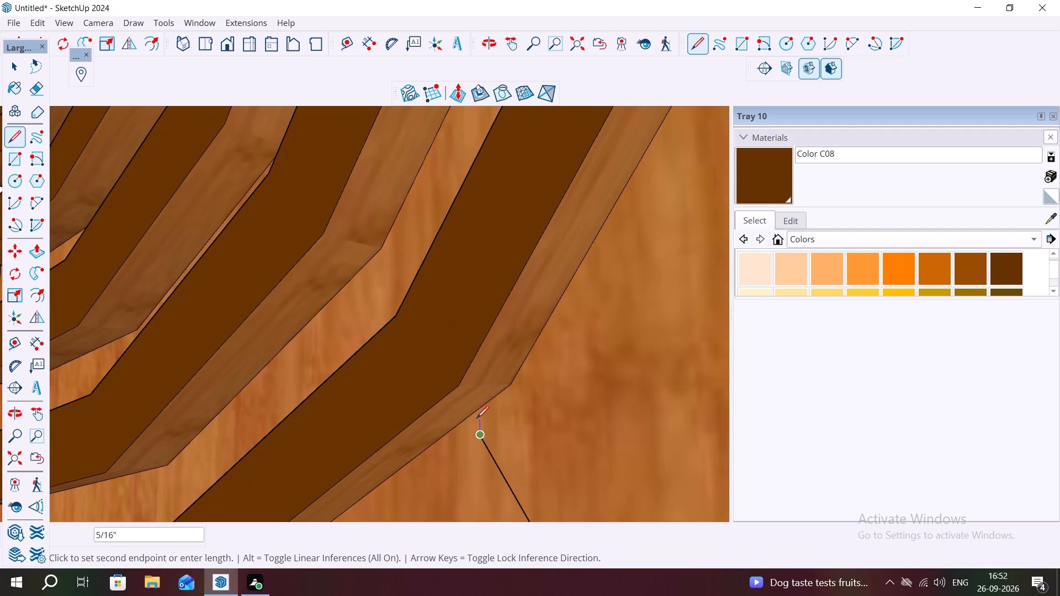
click(470, 419)
key(Escape)
Draw a slanted line about 10 1/16" long from the outermost ring's lower-right segment to the panel's right edge.
scroll(478, 431, down, 4)
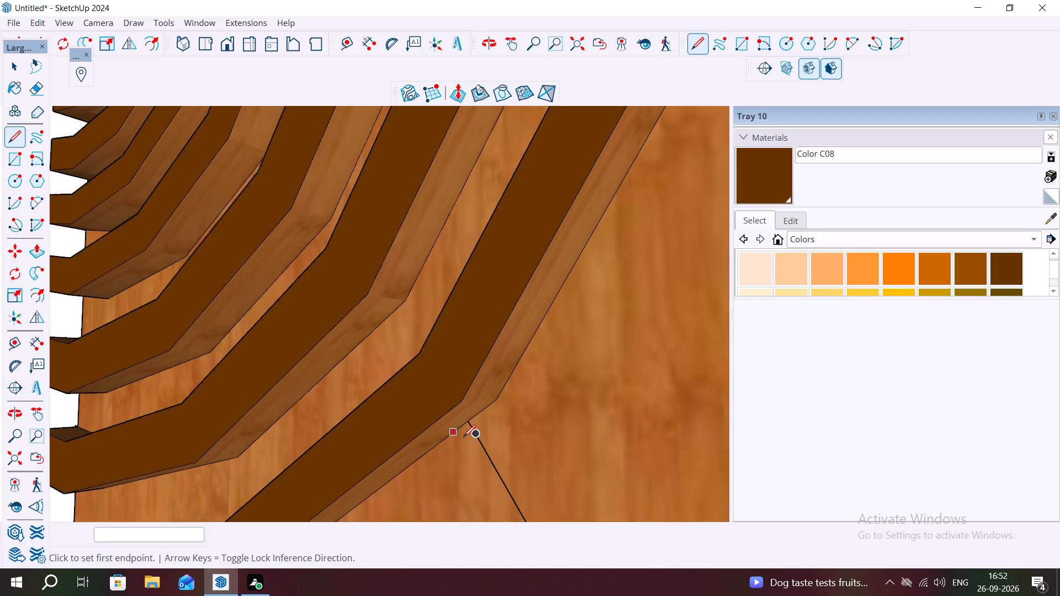
scroll(463, 437, down, 6)
scroll(577, 358, down, 14)
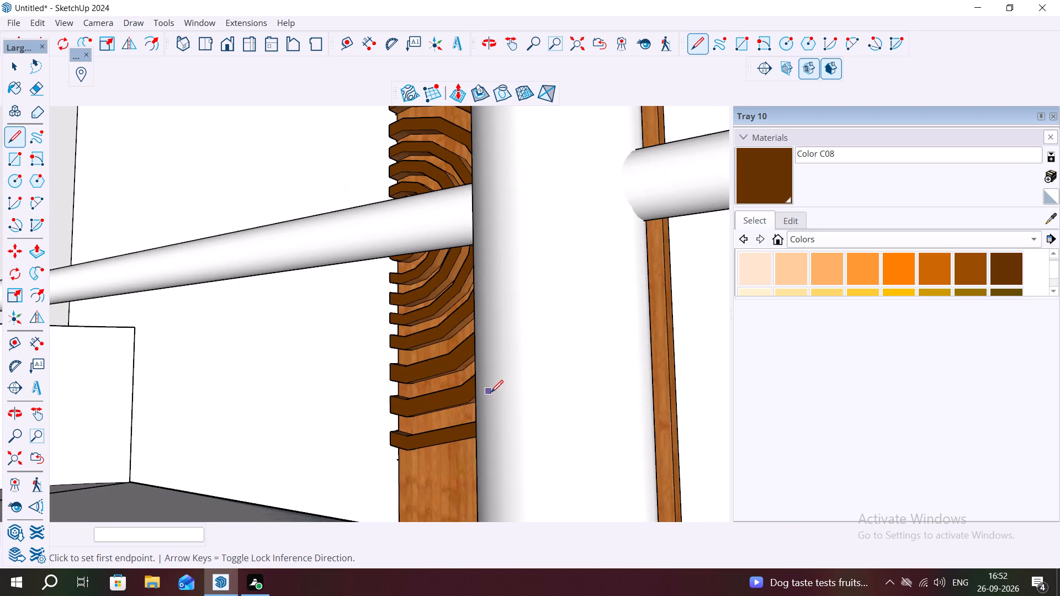
scroll(491, 392, down, 2)
middle_drag(421, 387, 571, 410)
scroll(519, 382, up, 2)
scroll(565, 360, up, 3)
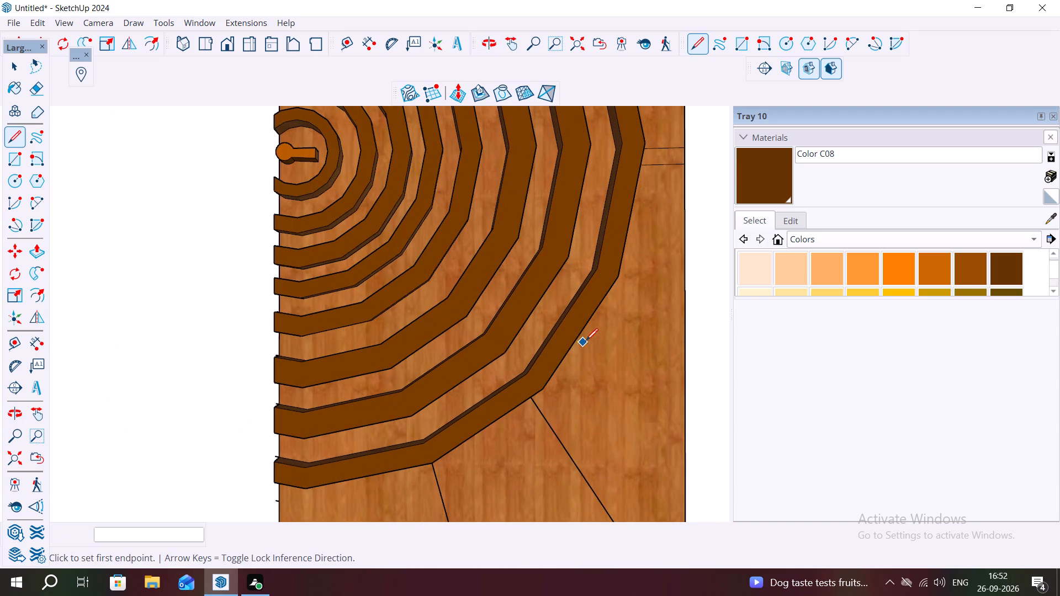
middle_drag(587, 327, 545, 284)
scroll(632, 326, up, 1)
middle_drag(632, 325, 614, 306)
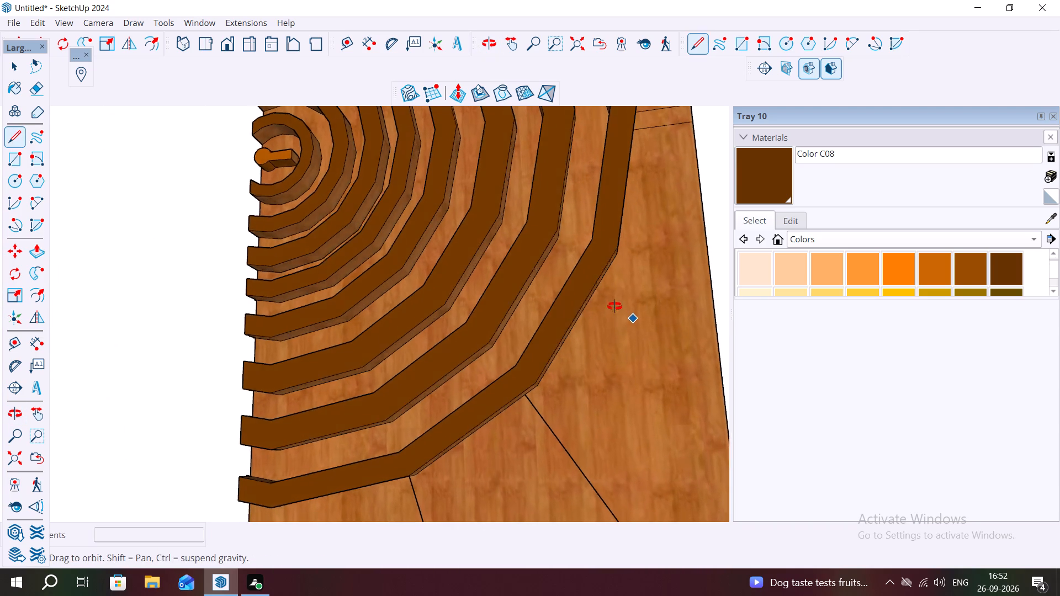
middle_drag(614, 306, 585, 280)
click(586, 284)
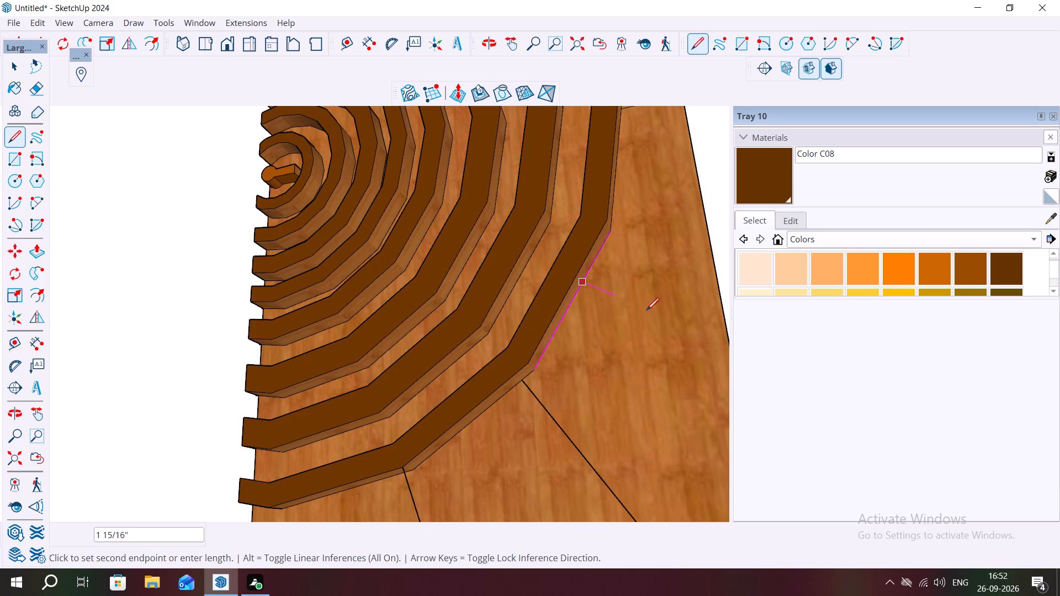
scroll(622, 338, down, 6)
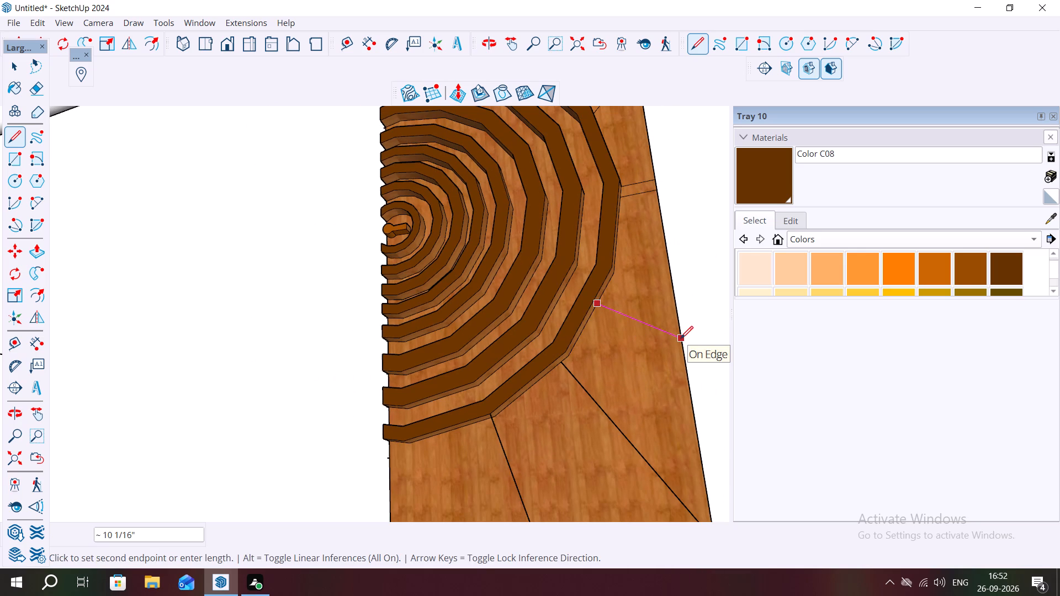
click(681, 338)
Delete the white railing that stands in front of the wood panel.
middle_drag(433, 443, 462, 419)
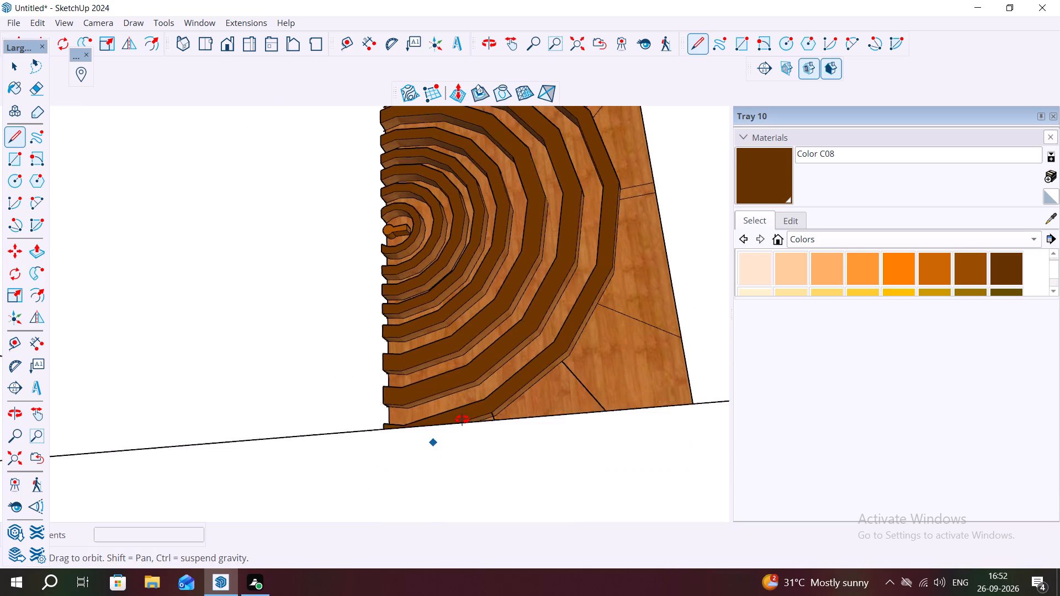
middle_drag(462, 419, 497, 396)
scroll(409, 423, down, 5)
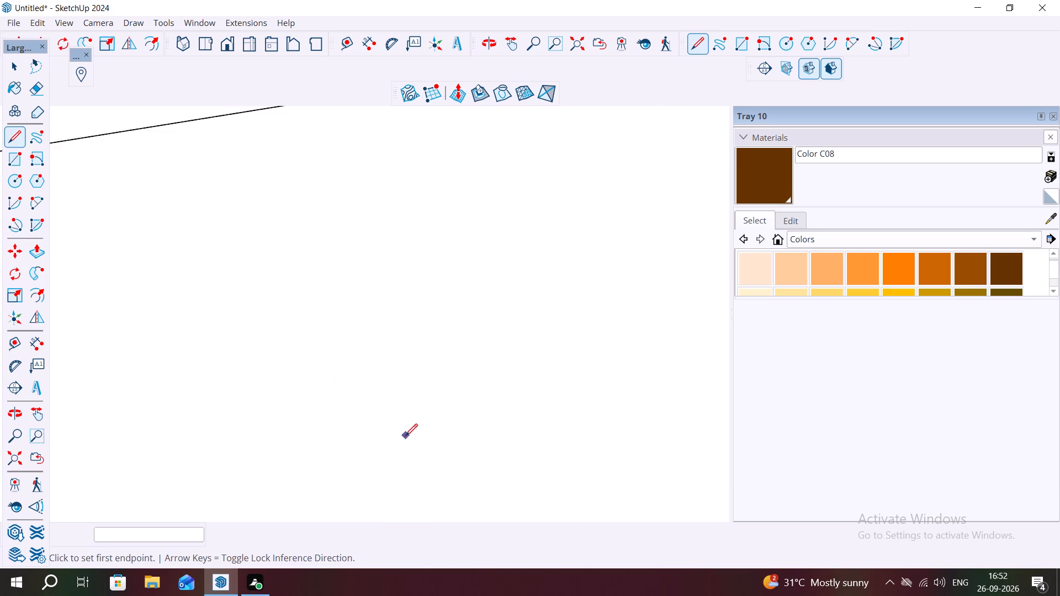
scroll(405, 436, down, 11)
scroll(363, 453, up, 1)
scroll(363, 453, down, 1)
middle_drag(289, 402, 332, 444)
scroll(228, 315, down, 7)
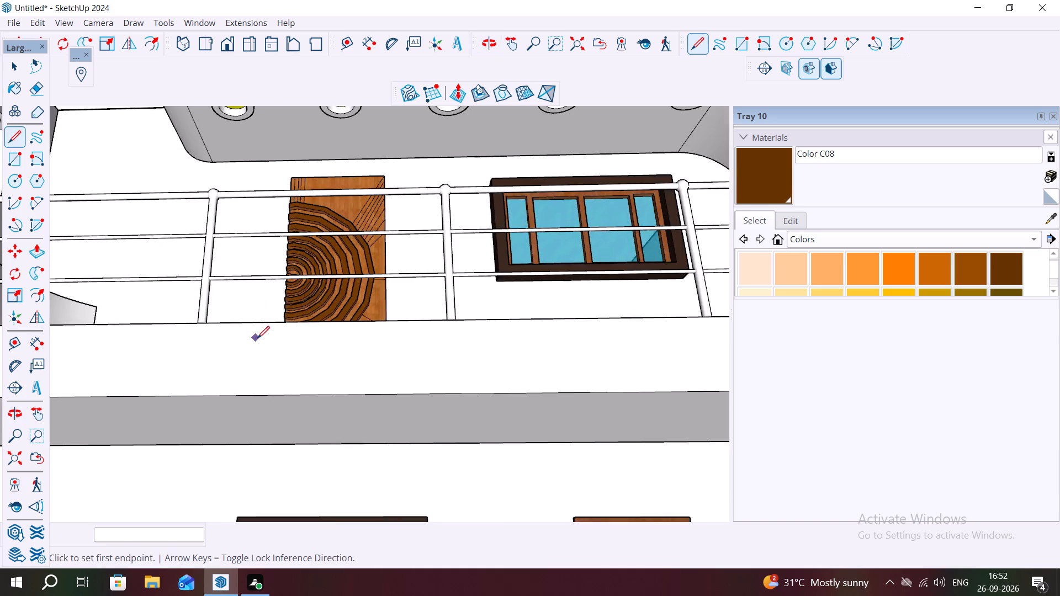
middle_drag(258, 338, 294, 426)
scroll(294, 426, up, 1)
key(space)
click(313, 318)
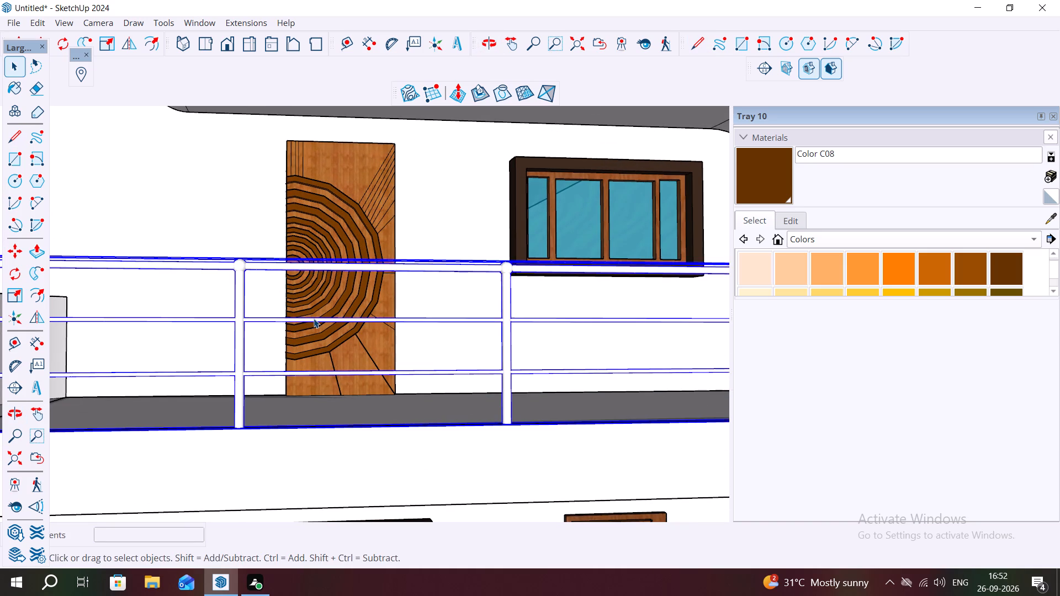
key(Delete)
Draw a vertical line about 11 7/8" long from the outermost ring's lowest vertex to the panel's bottom edge.
scroll(314, 322, up, 2)
middle_drag(321, 379, 323, 396)
middle_click(323, 397)
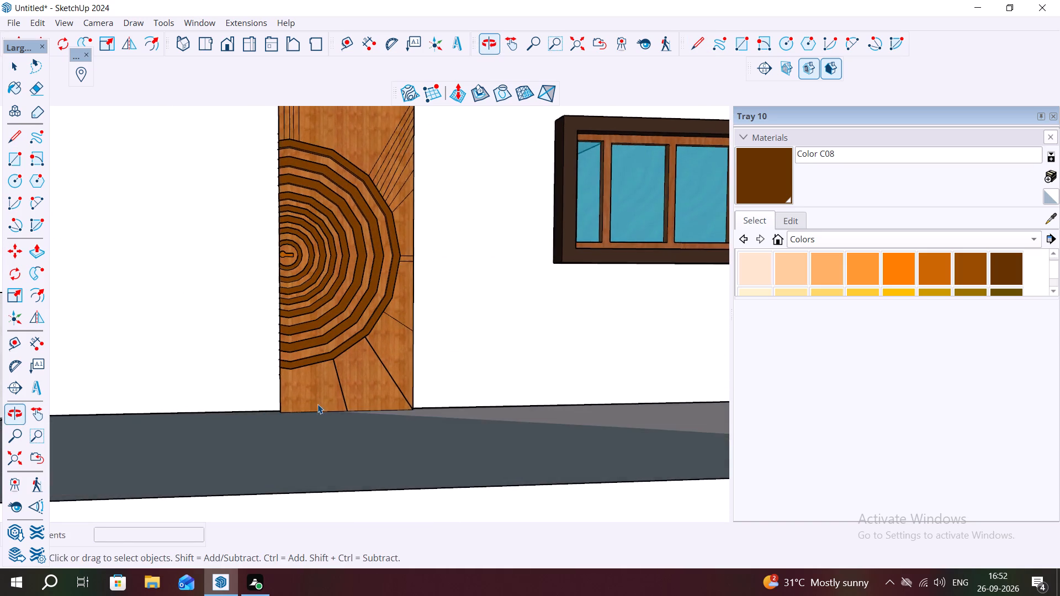
scroll(291, 381, up, 6)
key(l)
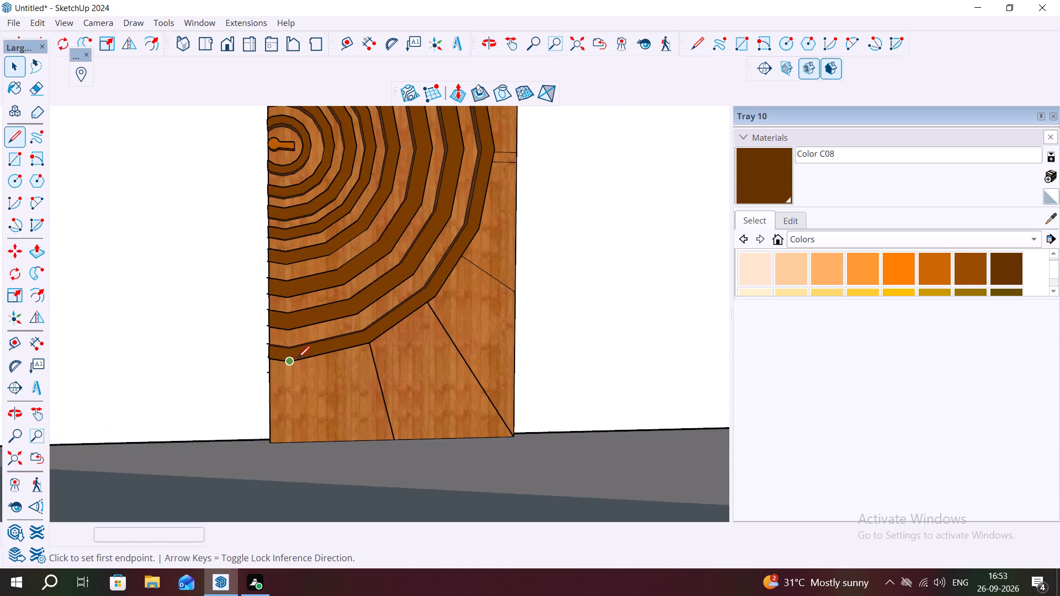
middle_drag(300, 353, 304, 275)
middle_drag(308, 338, 322, 381)
scroll(310, 372, up, 4)
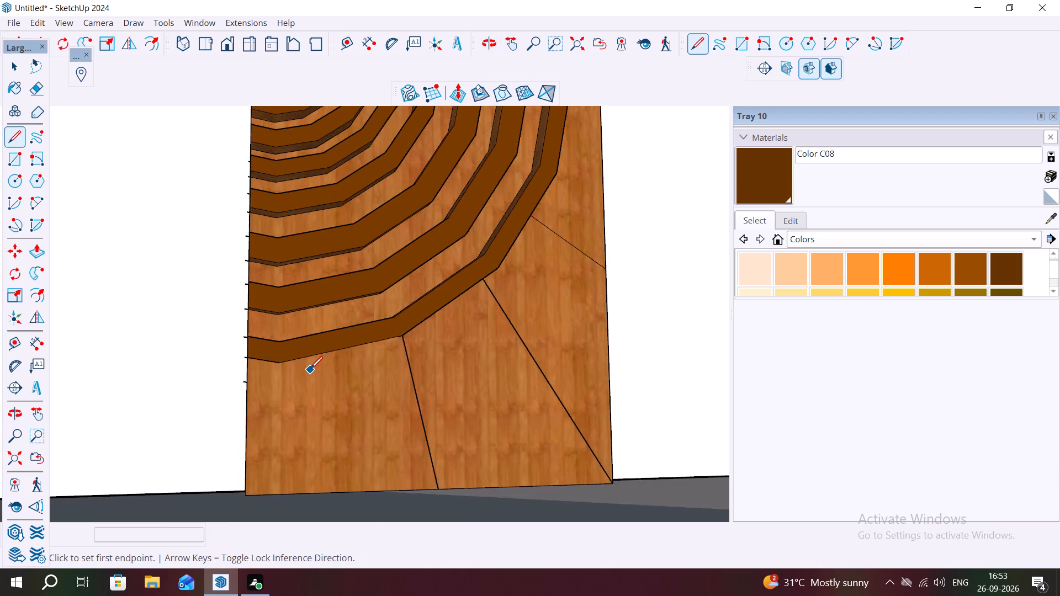
scroll(310, 369, up, 3)
middle_drag(291, 362, 294, 324)
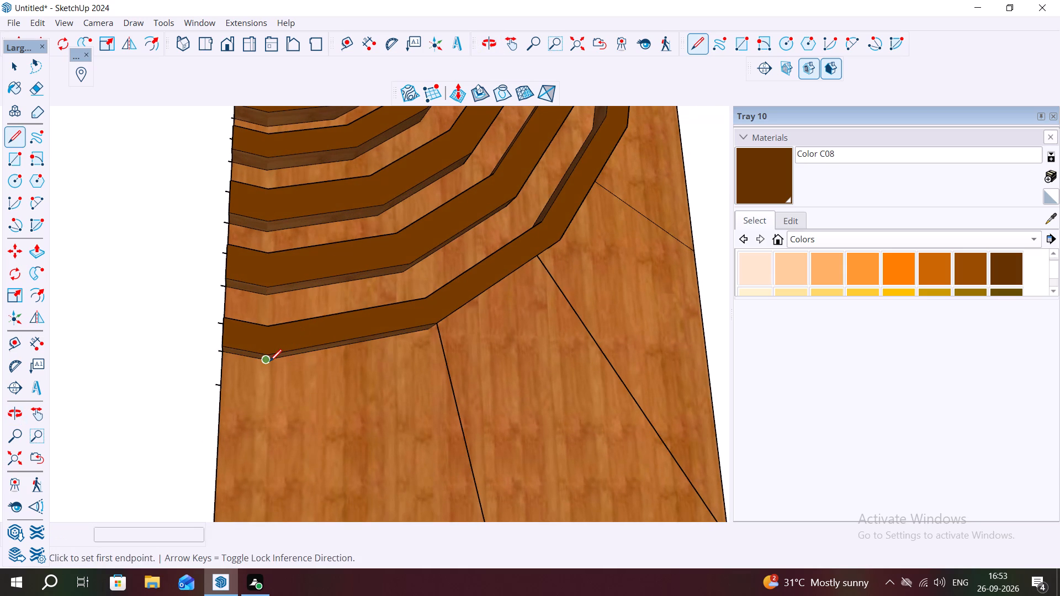
click(269, 361)
scroll(274, 401, down, 8)
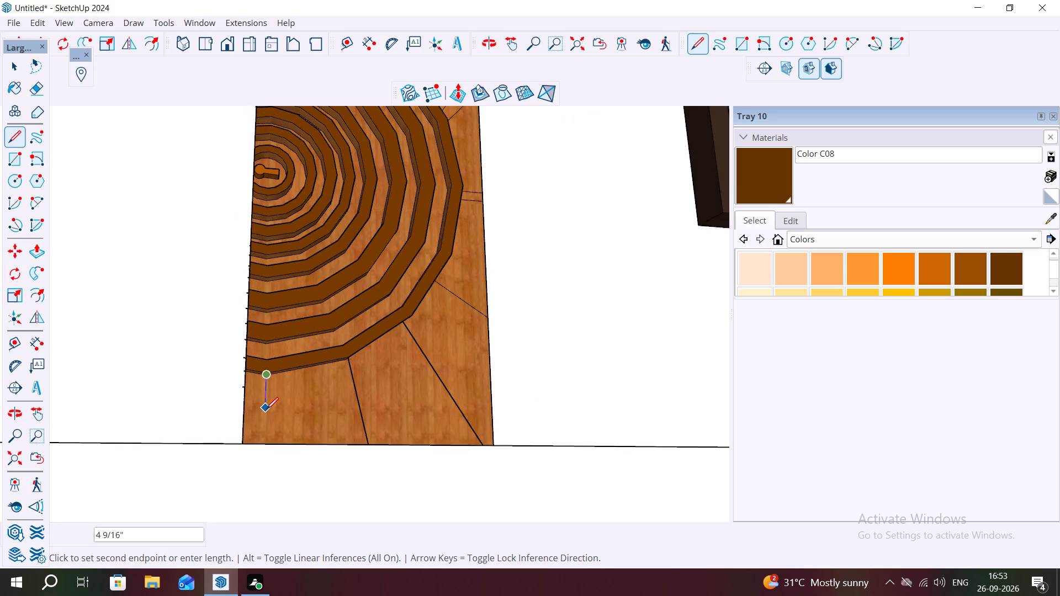
scroll(266, 409, down, 1)
middle_drag(266, 409, 272, 446)
scroll(269, 443, up, 3)
click(269, 466)
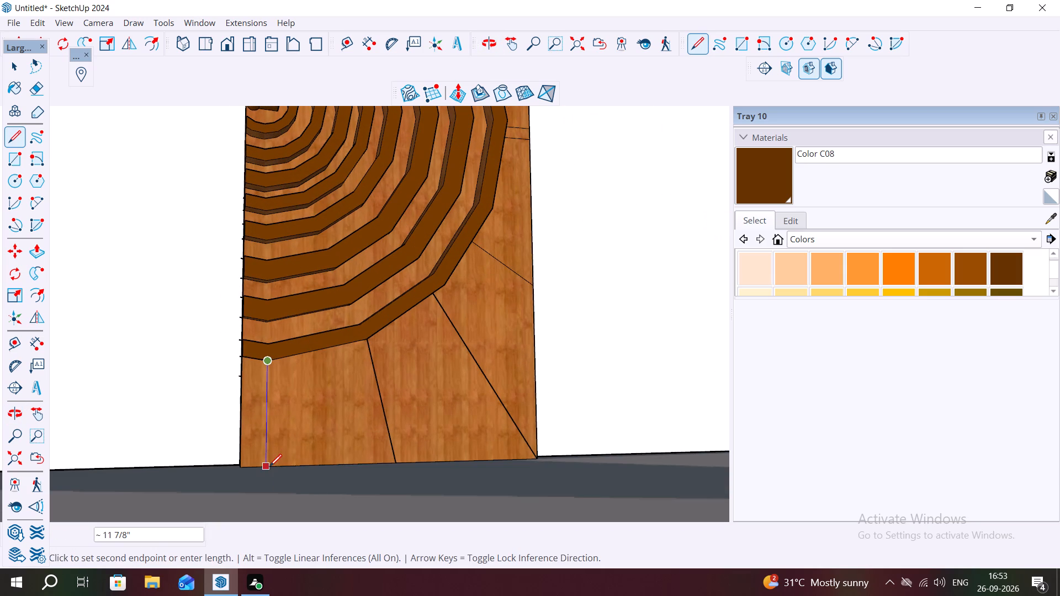
key(Escape)
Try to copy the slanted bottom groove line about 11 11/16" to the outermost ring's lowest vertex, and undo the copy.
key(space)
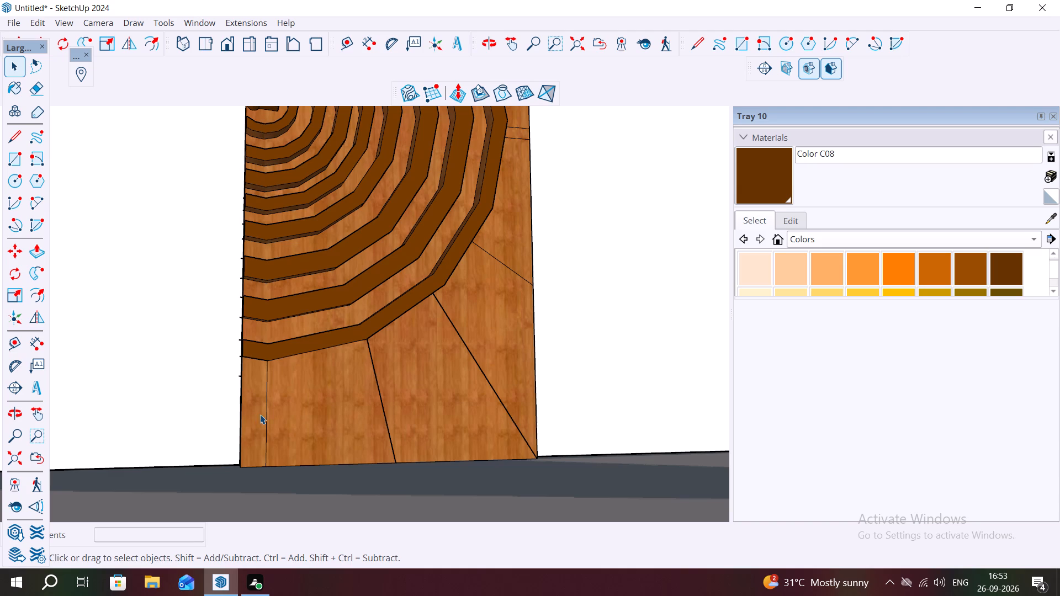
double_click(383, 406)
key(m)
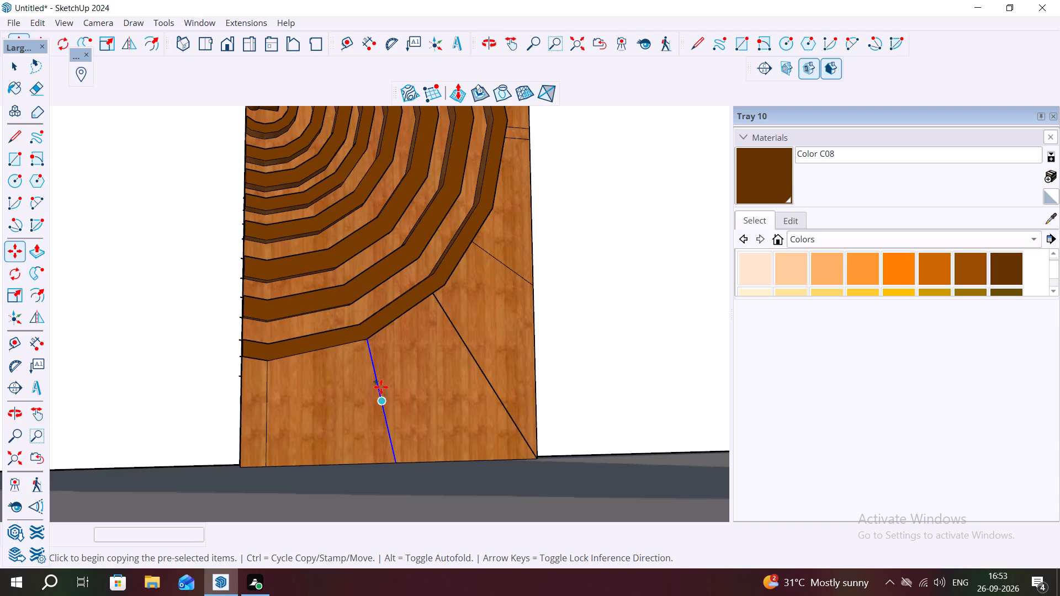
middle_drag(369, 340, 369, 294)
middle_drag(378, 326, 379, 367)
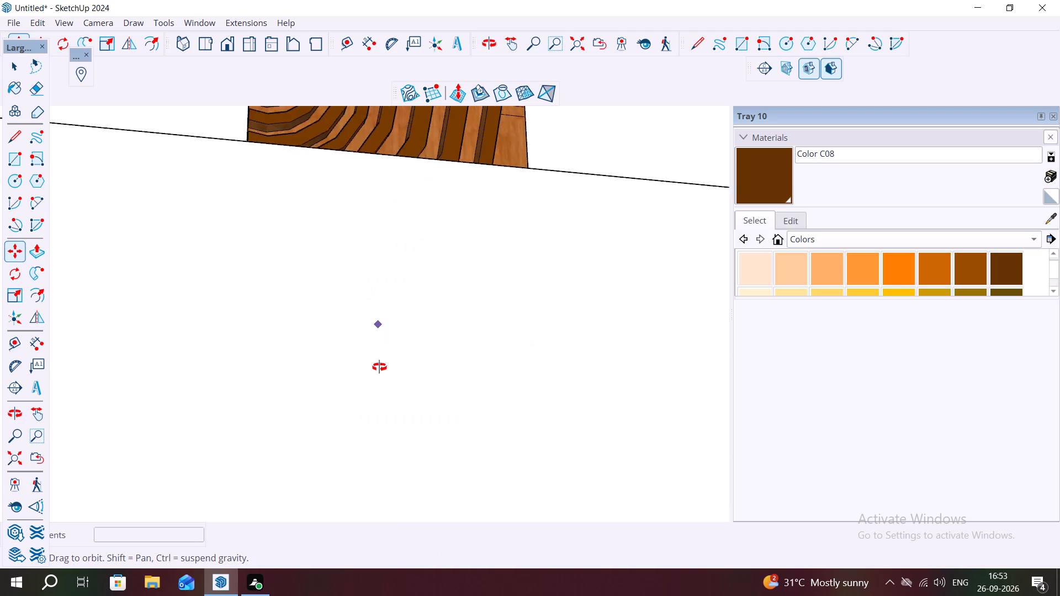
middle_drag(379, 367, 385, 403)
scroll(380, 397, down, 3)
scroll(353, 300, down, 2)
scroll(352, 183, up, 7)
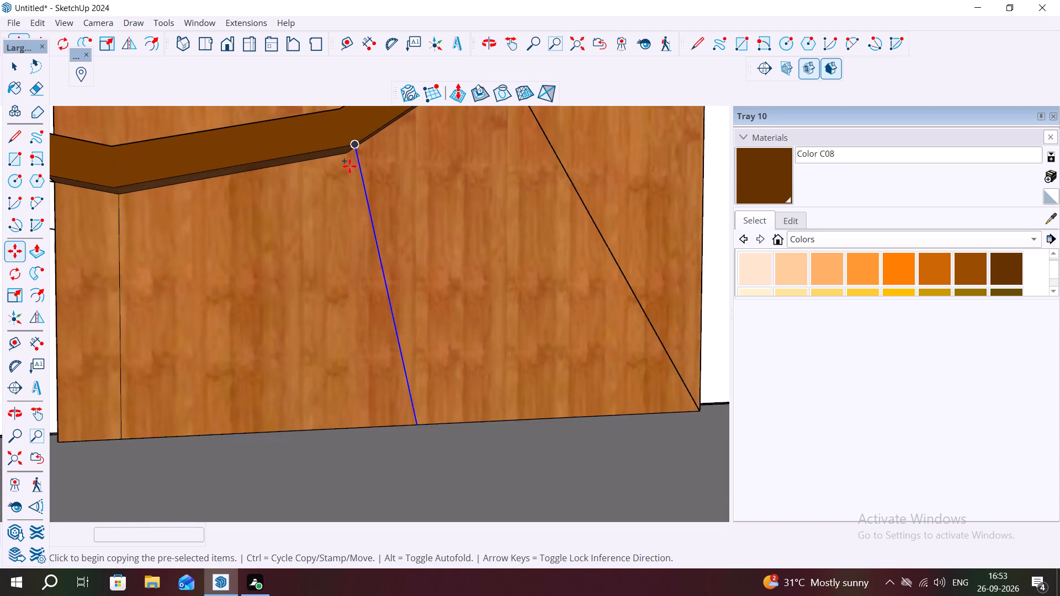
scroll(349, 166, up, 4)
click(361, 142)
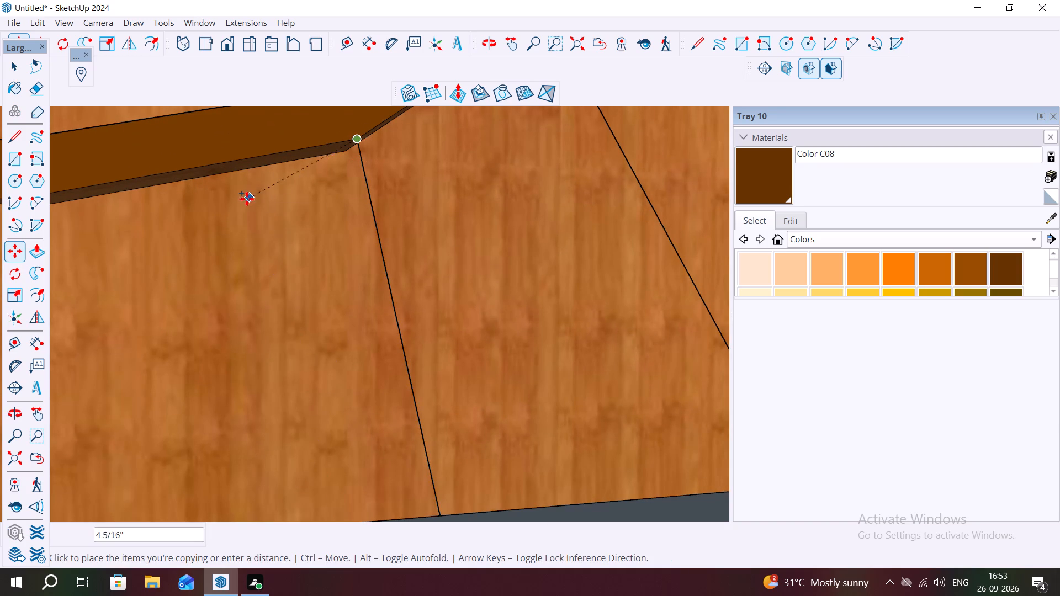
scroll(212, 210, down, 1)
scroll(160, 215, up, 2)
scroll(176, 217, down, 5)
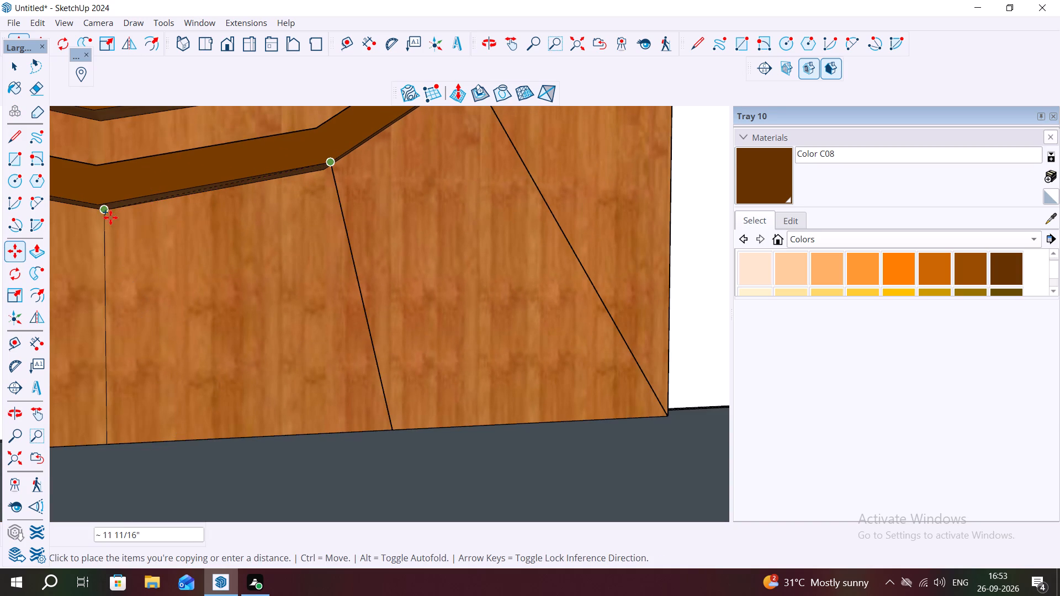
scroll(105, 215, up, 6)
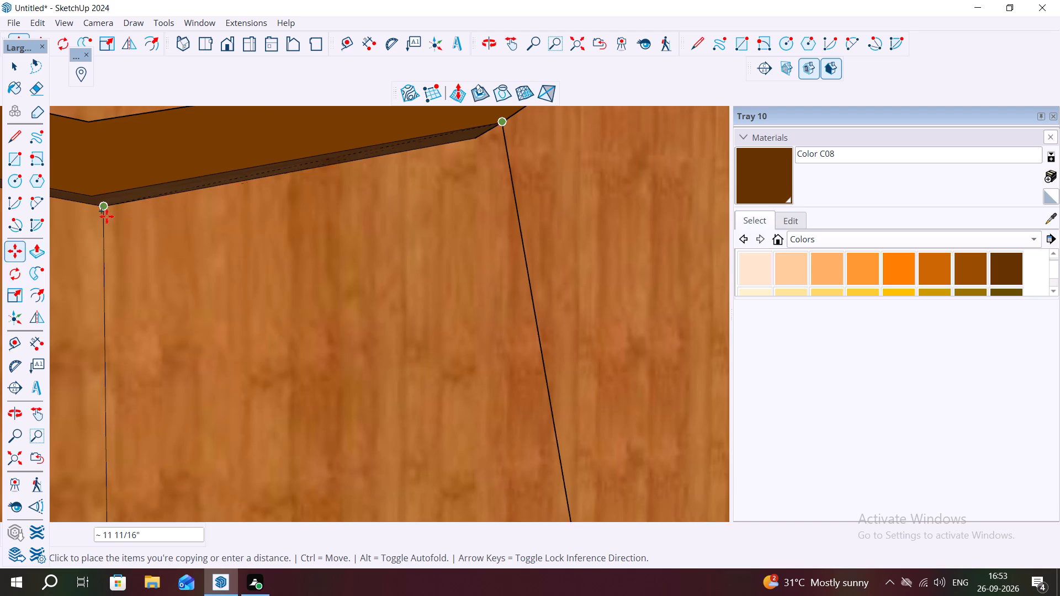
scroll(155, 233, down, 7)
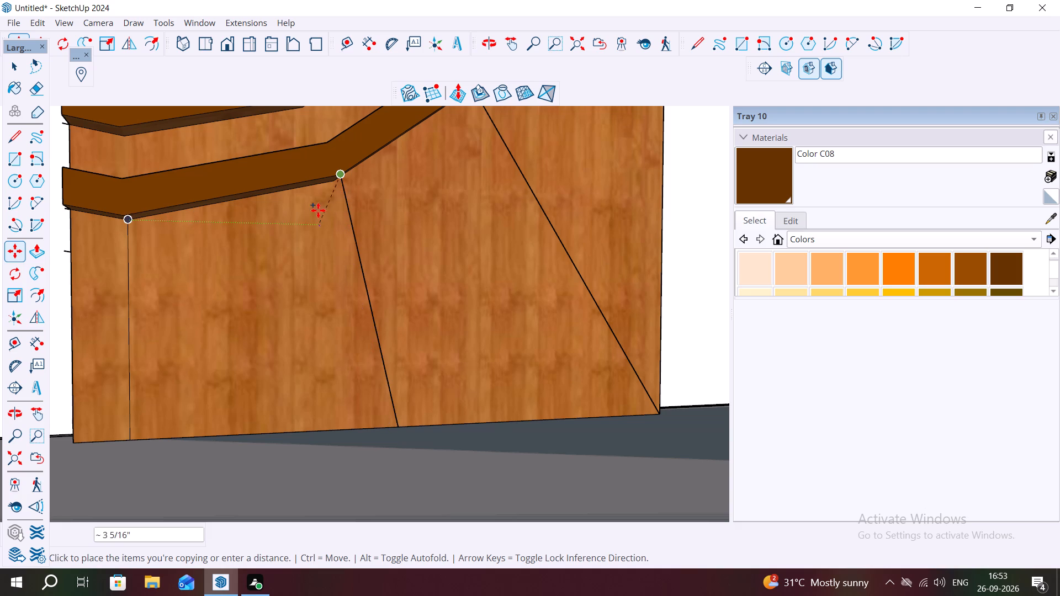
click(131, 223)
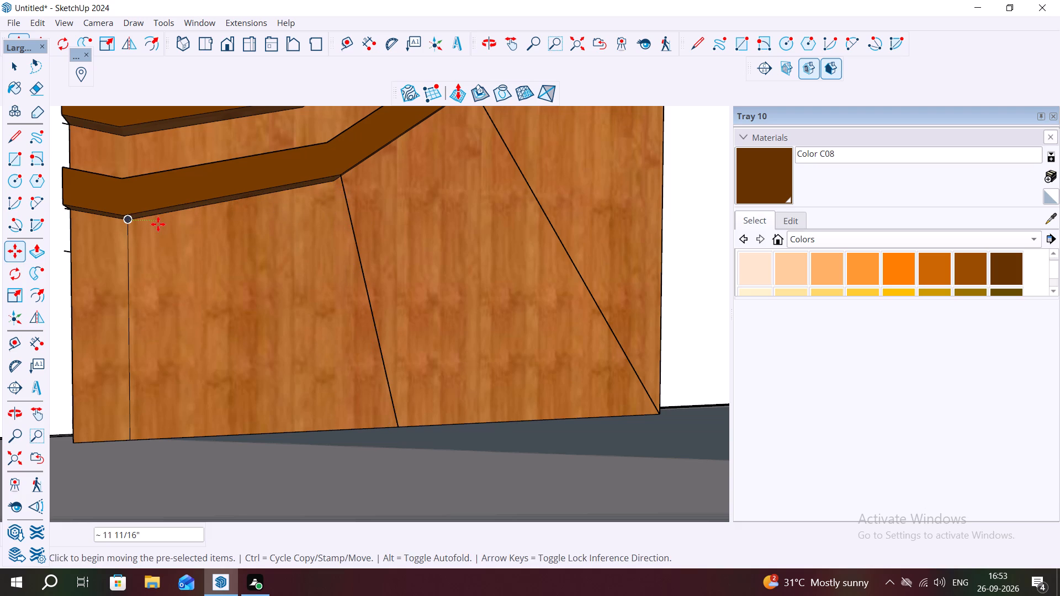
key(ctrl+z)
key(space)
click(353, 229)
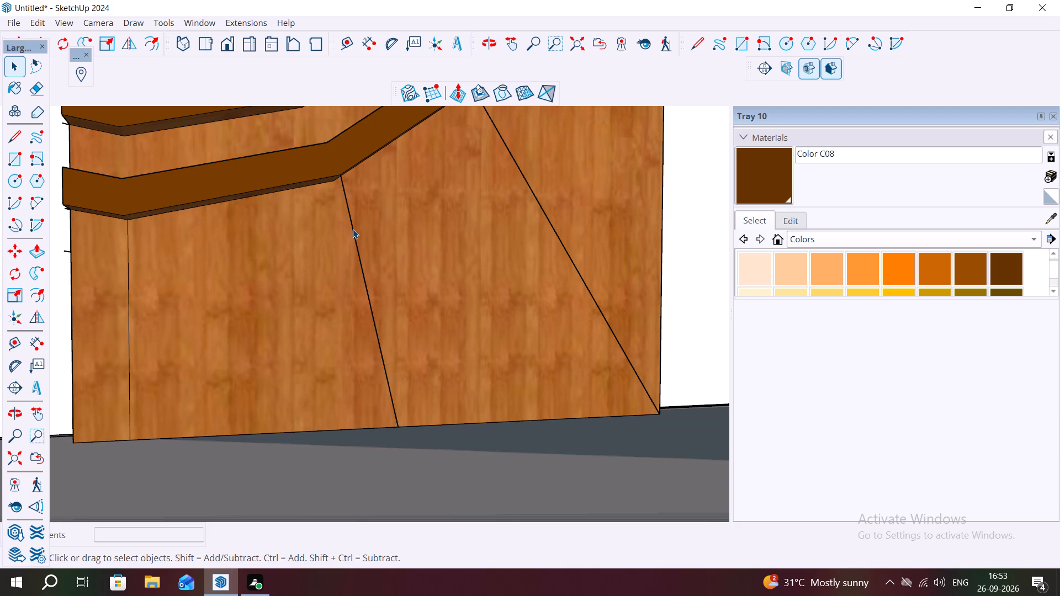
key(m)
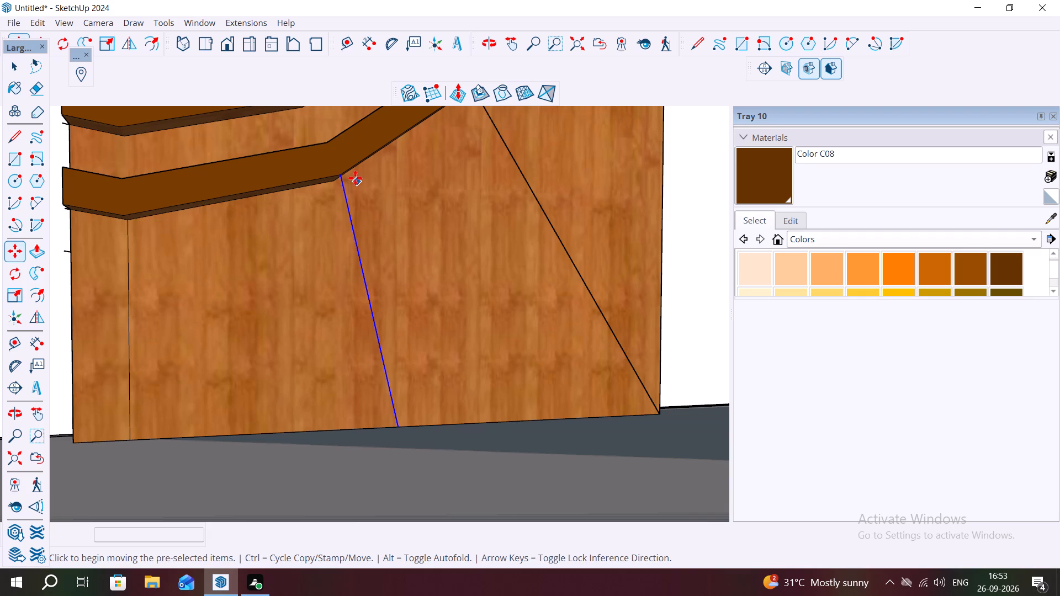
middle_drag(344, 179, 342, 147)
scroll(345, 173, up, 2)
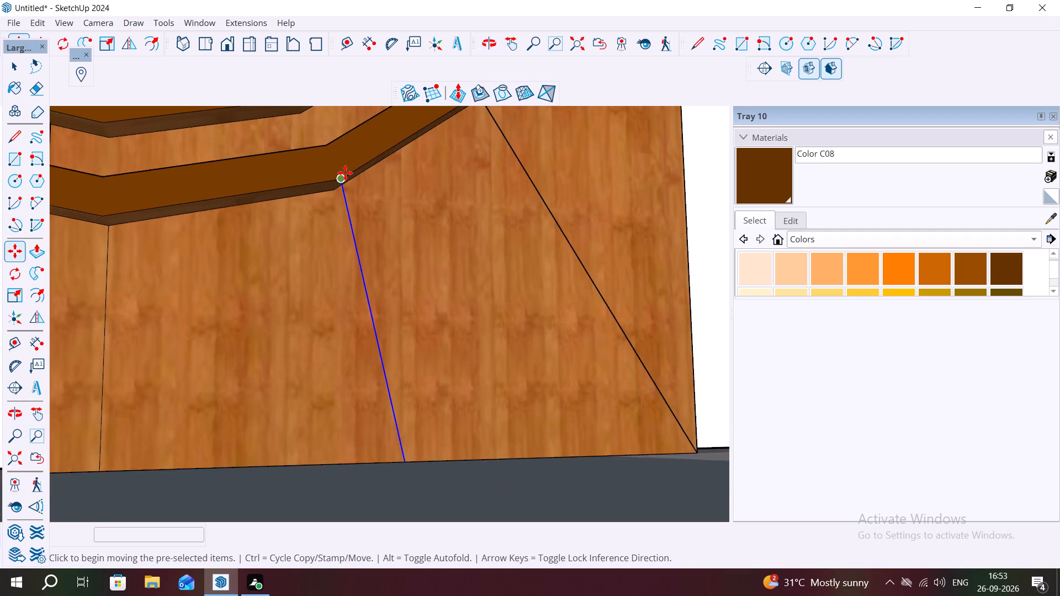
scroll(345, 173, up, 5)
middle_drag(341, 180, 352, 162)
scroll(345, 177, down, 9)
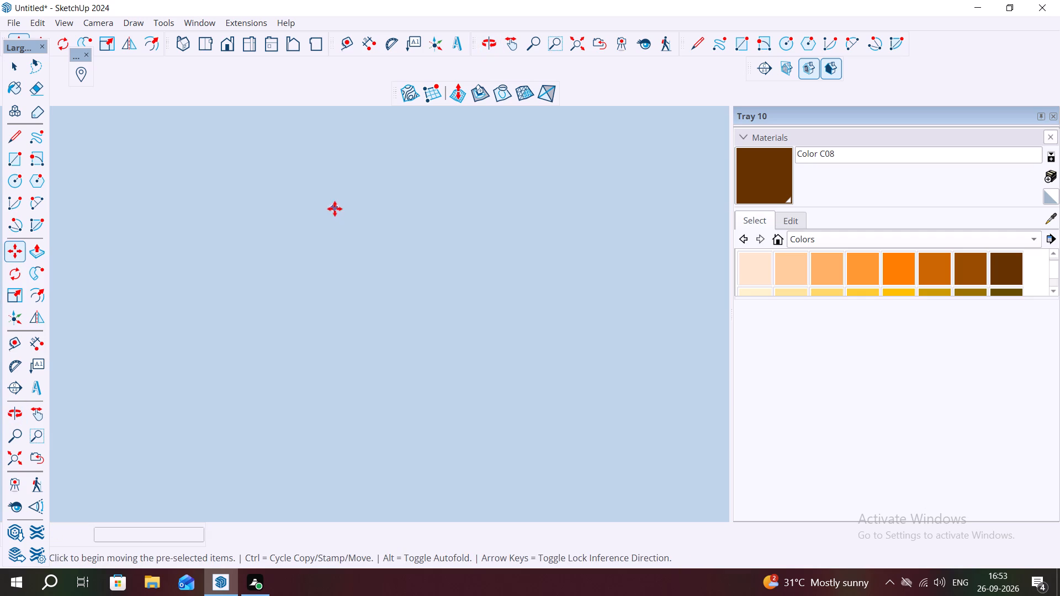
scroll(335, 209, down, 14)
Undo the vertical line between the outermost ring's lowest vertex and the panel's bottom edge.
key(ctrl+z)
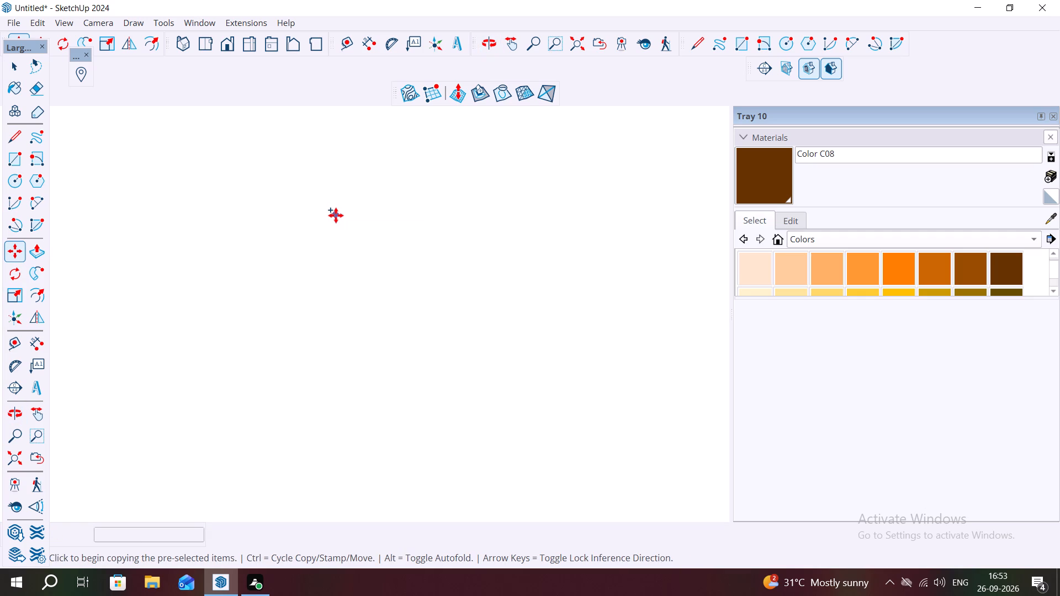
Delete the slanted line running from the outermost ring's lower vertex to the panel's bottom edge.
scroll(336, 215, down, 20)
scroll(336, 215, down, 8)
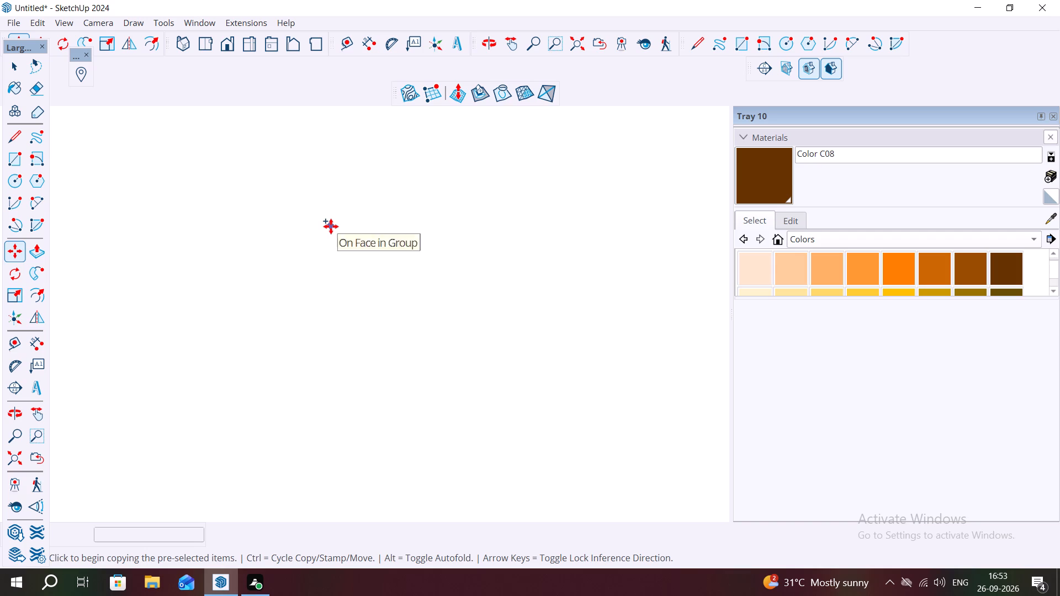
scroll(331, 226, down, 20)
scroll(331, 226, down, 7)
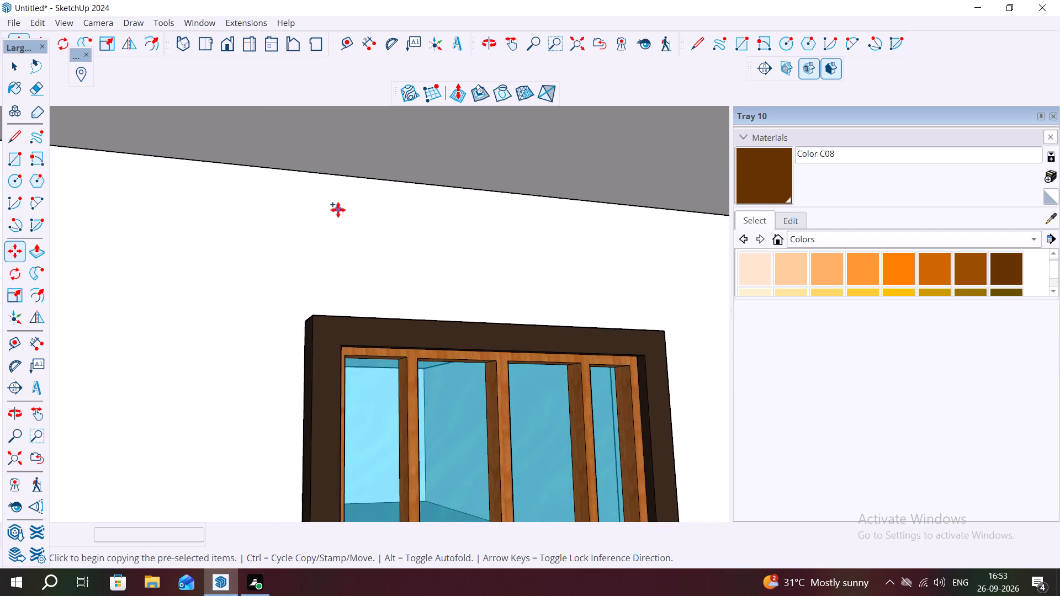
scroll(343, 211, down, 20)
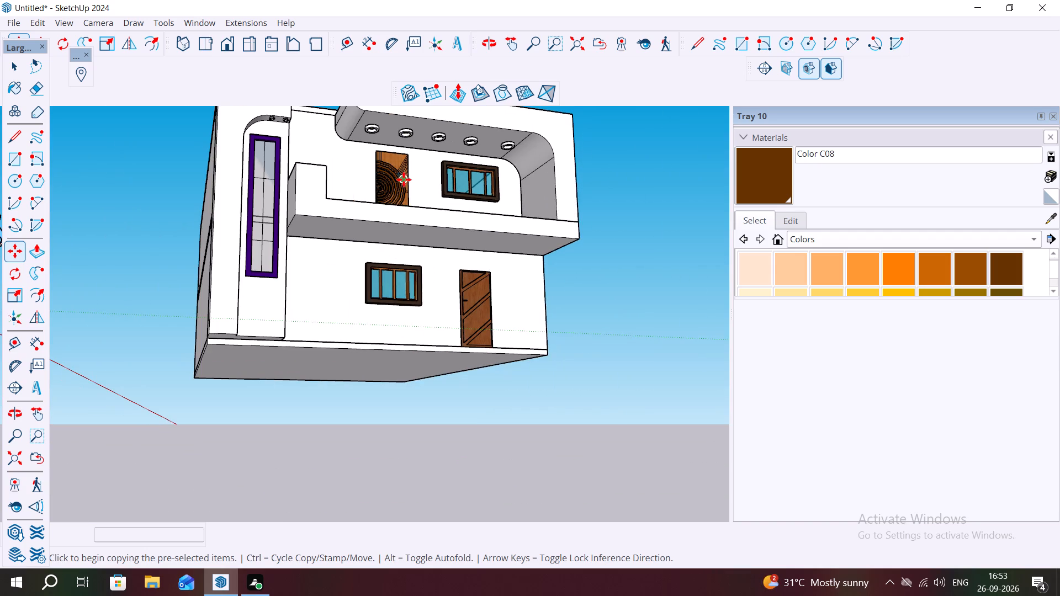
middle_drag(404, 179, 397, 204)
scroll(393, 182, up, 13)
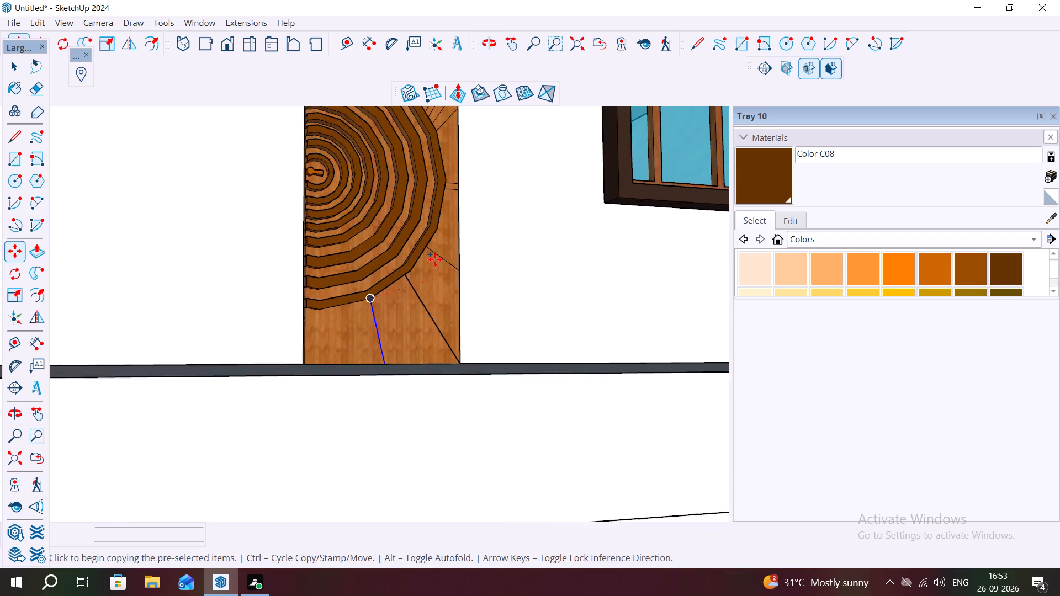
scroll(435, 259, up, 9)
middle_drag(396, 321, 351, 288)
scroll(344, 308, up, 3)
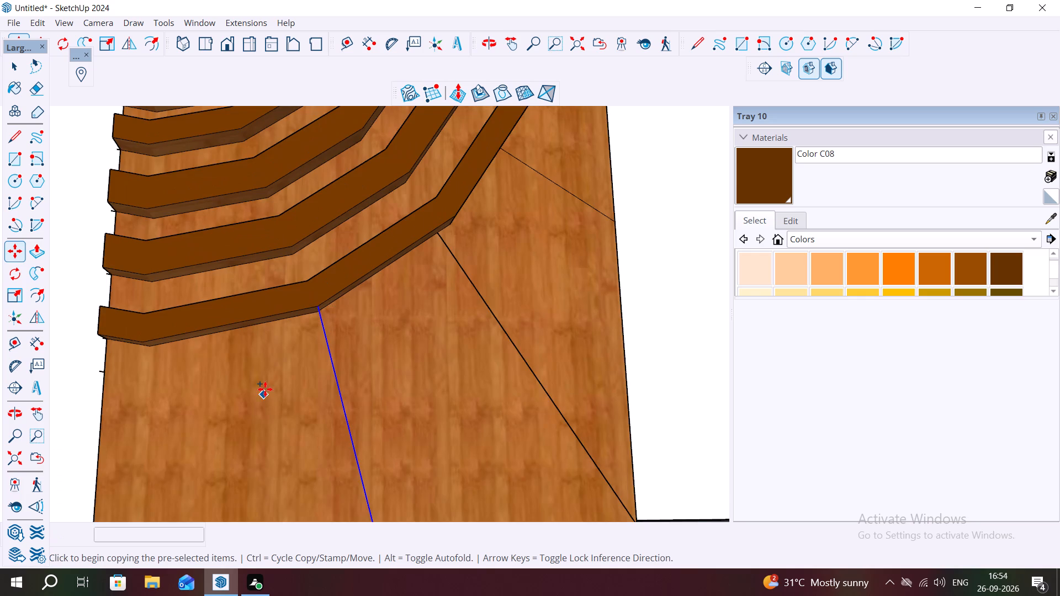
scroll(265, 389, up, 7)
middle_drag(291, 326, 441, 247)
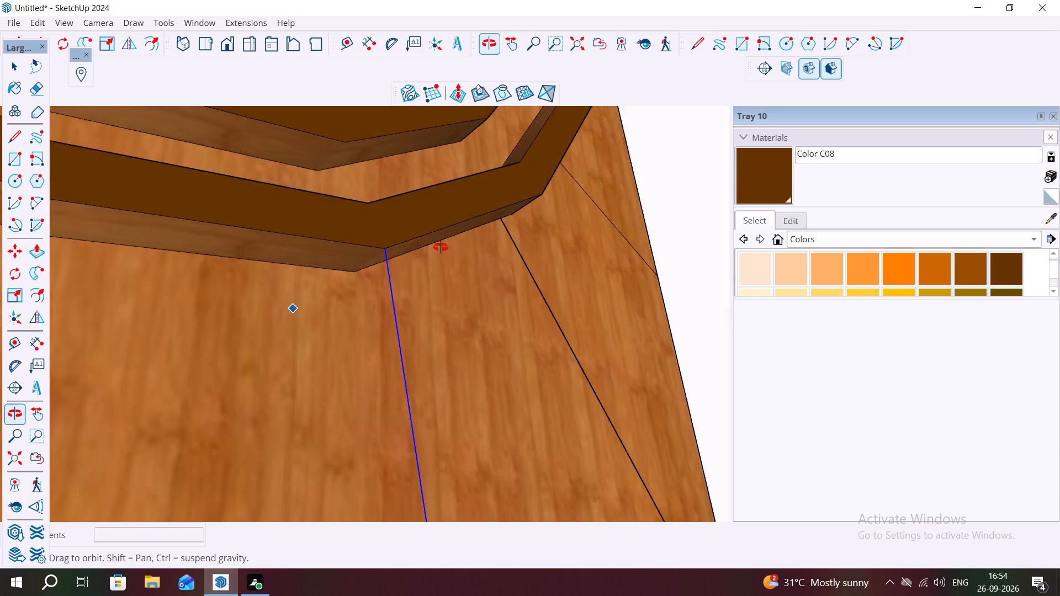
middle_drag(441, 247, 513, 244)
key(space)
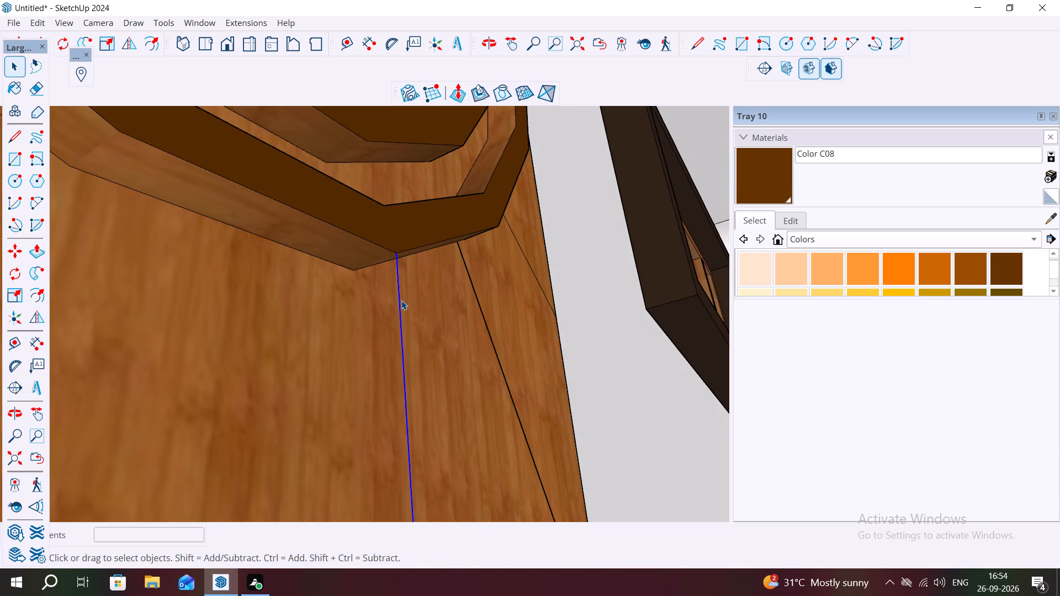
click(400, 304)
key(Delete)
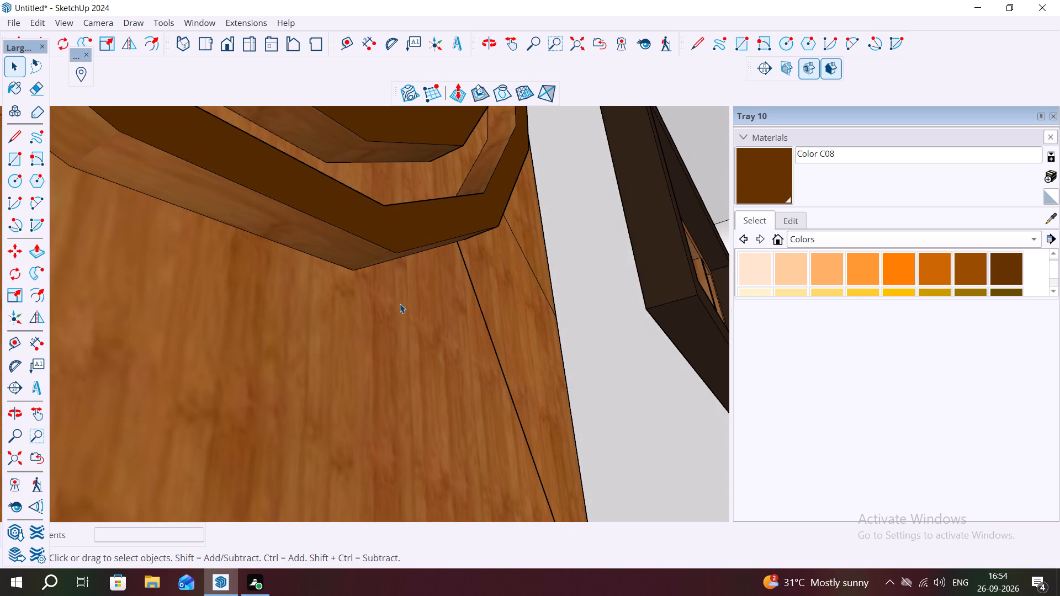
Draw a slanted line about 1' 2 15/16" long from the outermost ring's lower vertex to the panel's bottom edge.
key(l)
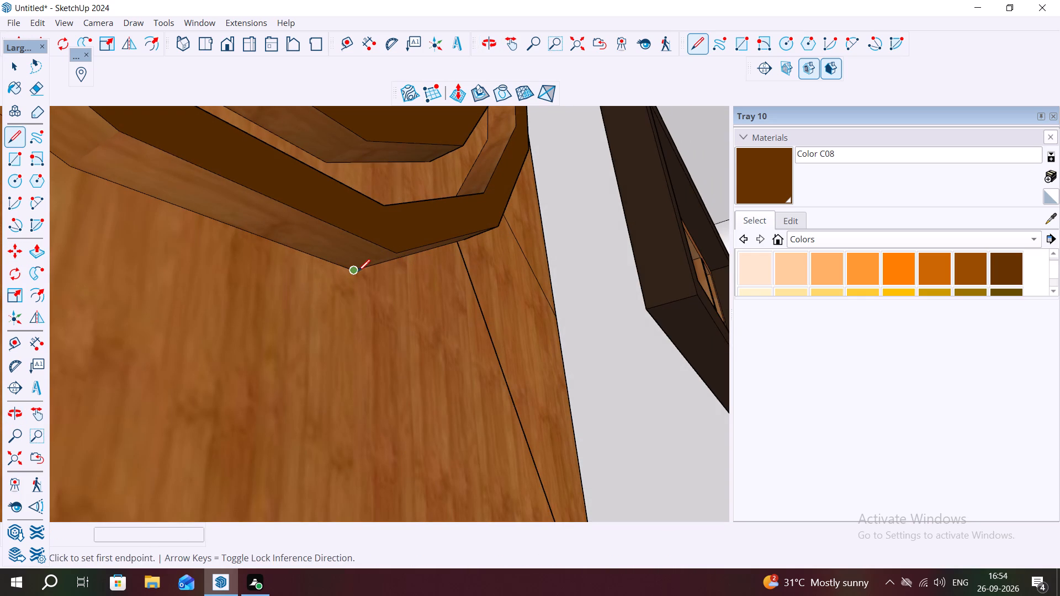
drag(356, 272, 354, 279)
scroll(371, 294, down, 13)
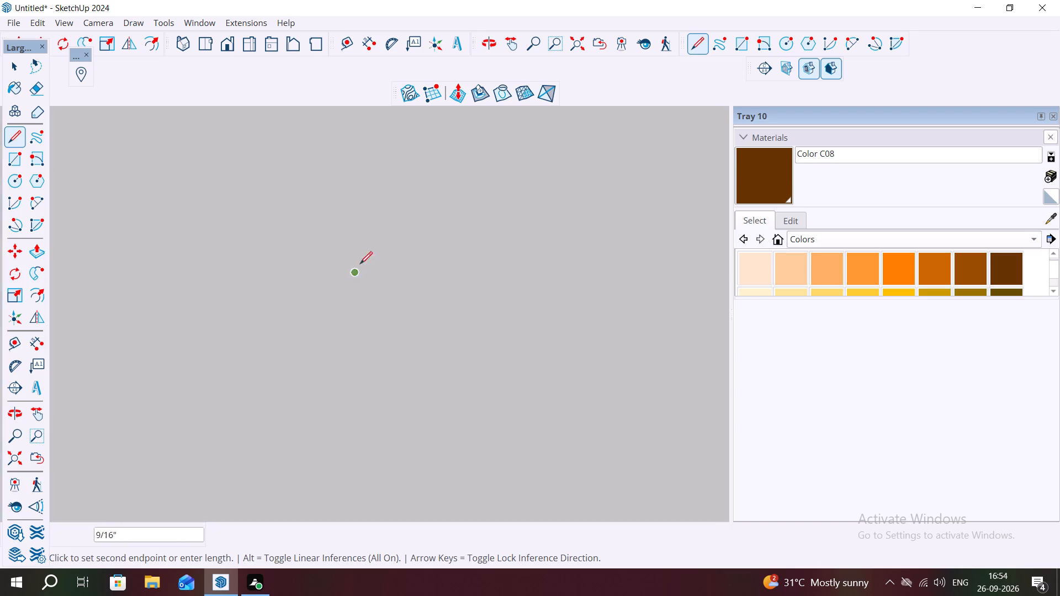
scroll(360, 264, down, 13)
scroll(380, 182, down, 7)
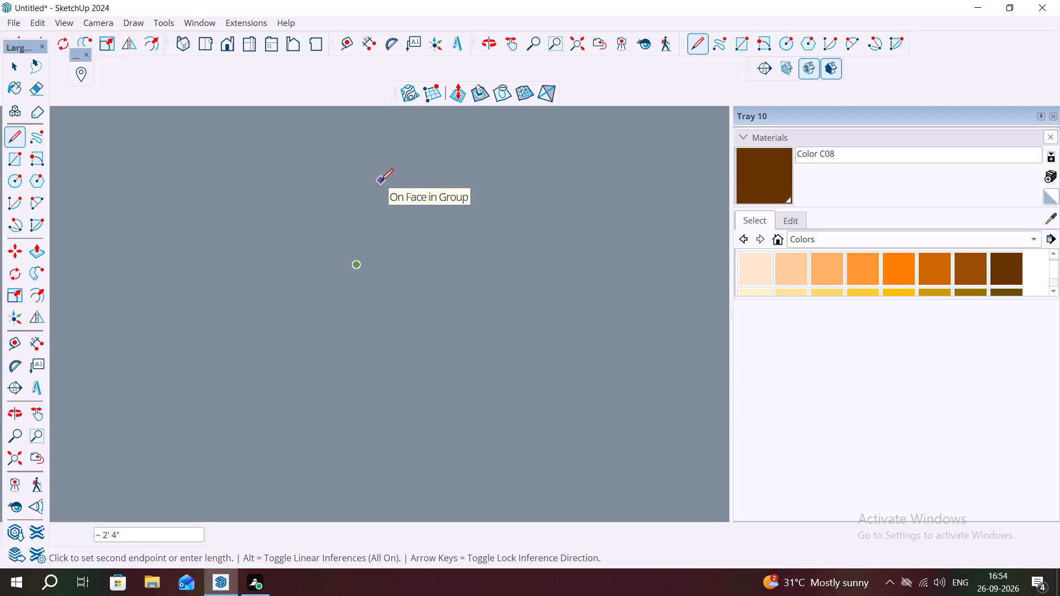
scroll(381, 181, down, 3)
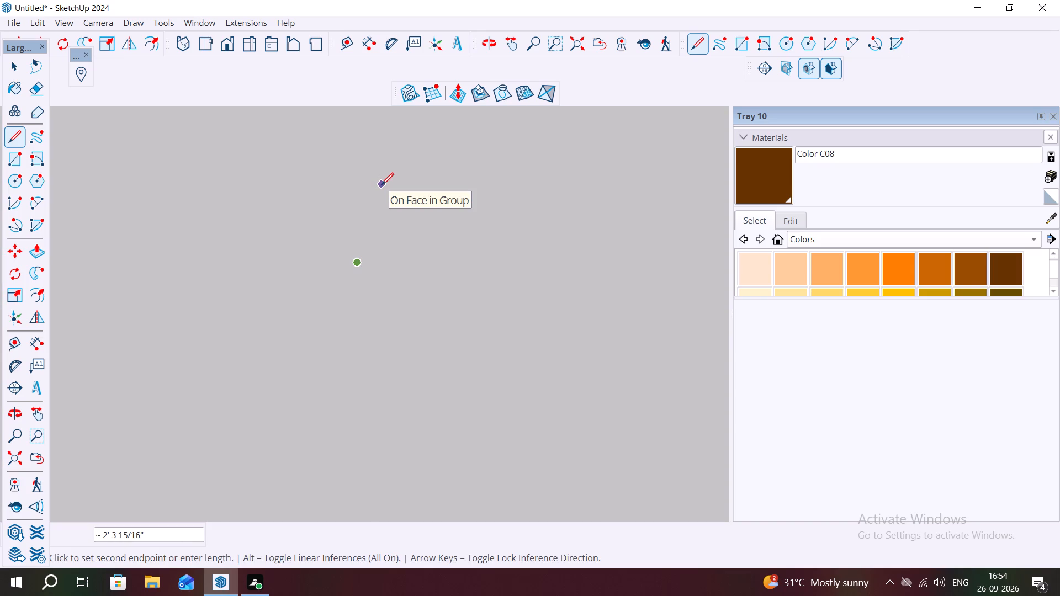
scroll(387, 187, down, 8)
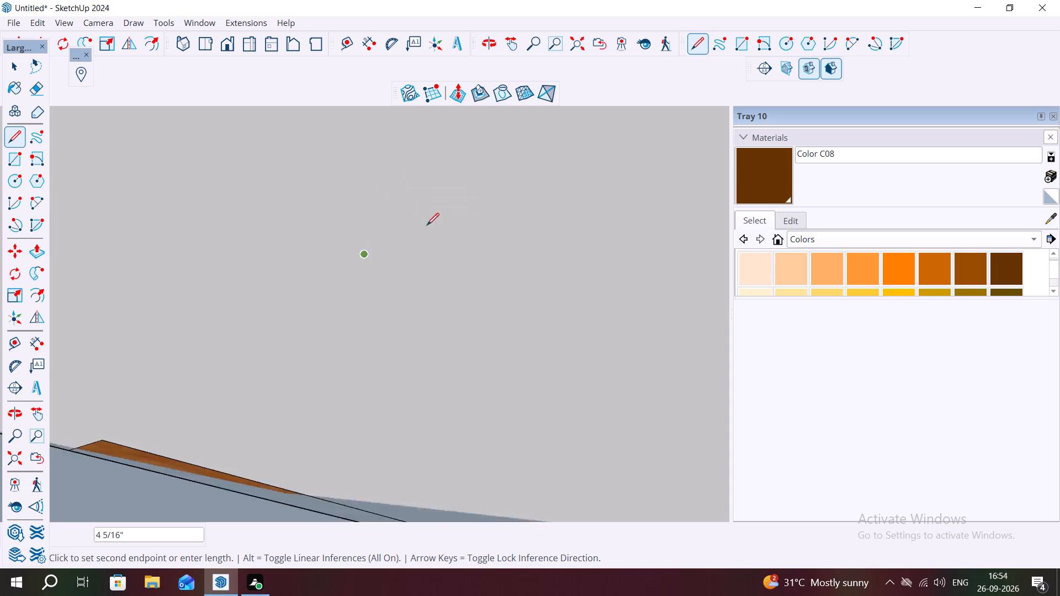
scroll(427, 225, up, 1)
scroll(427, 224, down, 20)
scroll(427, 224, down, 4)
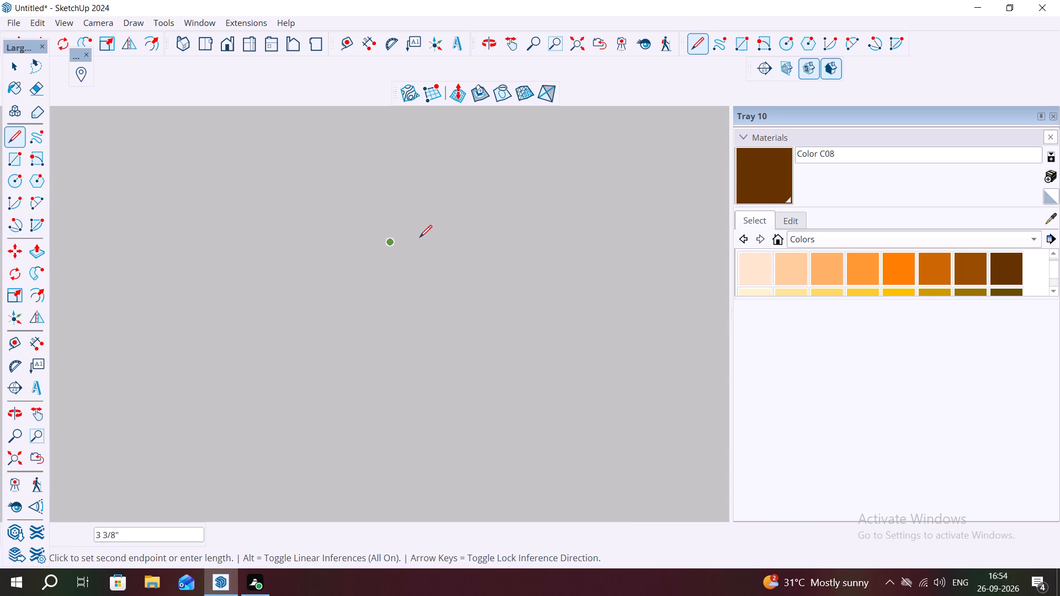
scroll(420, 237, down, 17)
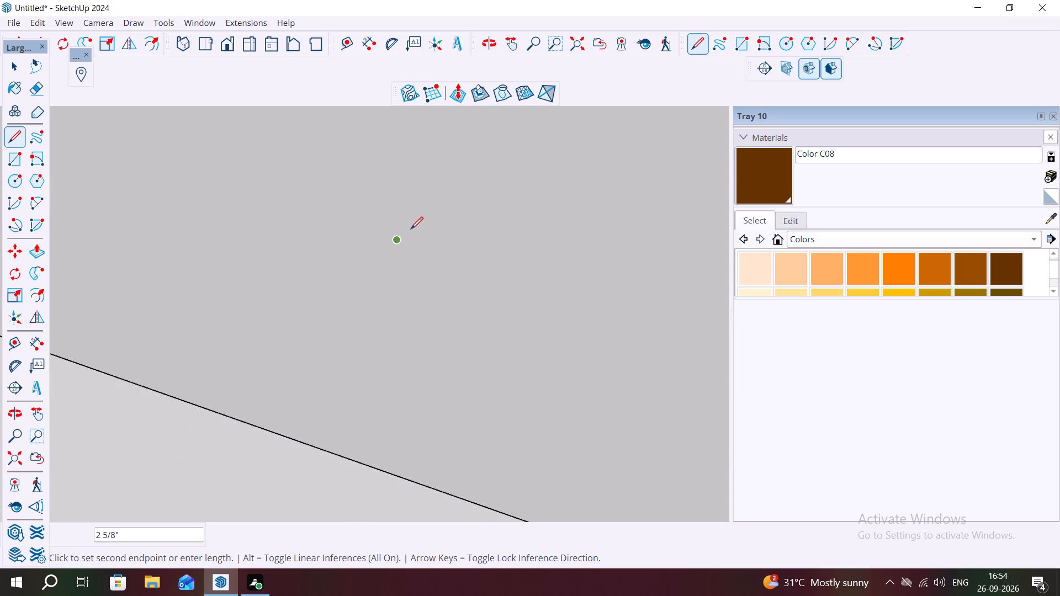
scroll(411, 227, down, 9)
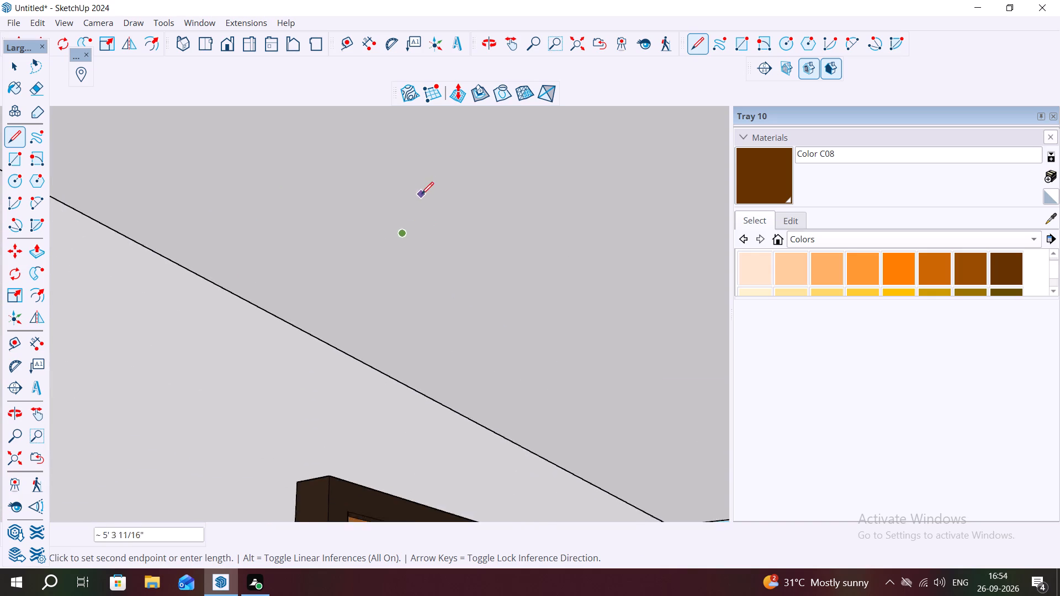
scroll(421, 194, down, 7)
scroll(381, 247, down, 9)
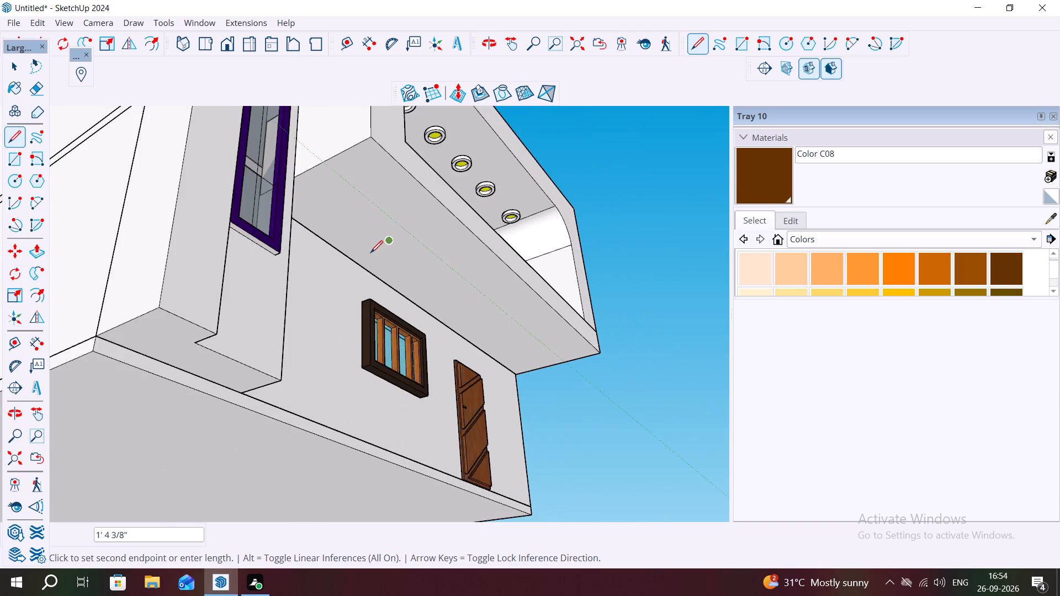
scroll(370, 253, down, 5)
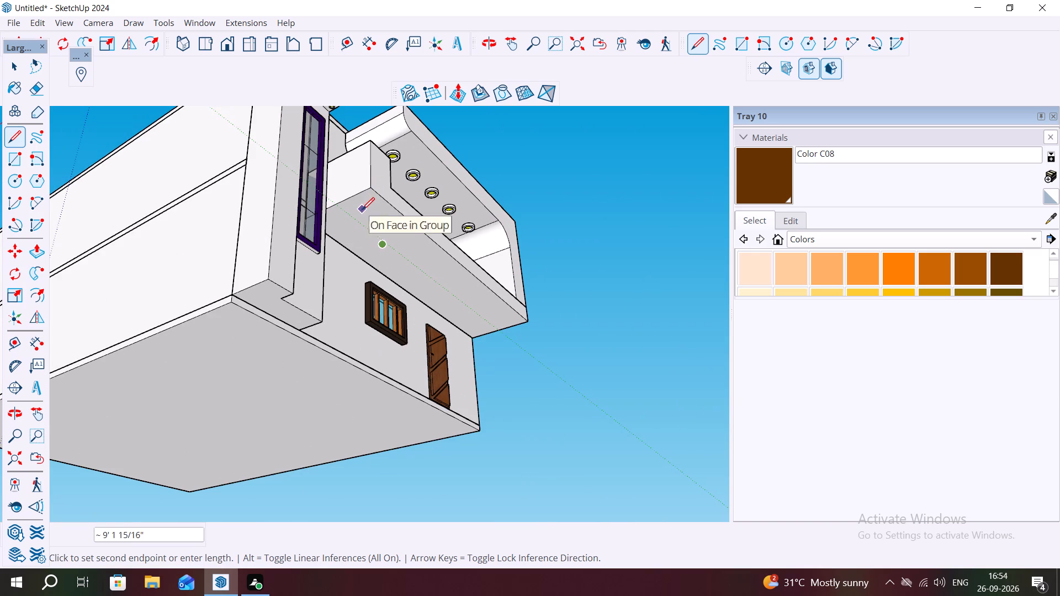
middle_drag(394, 184, 388, 222)
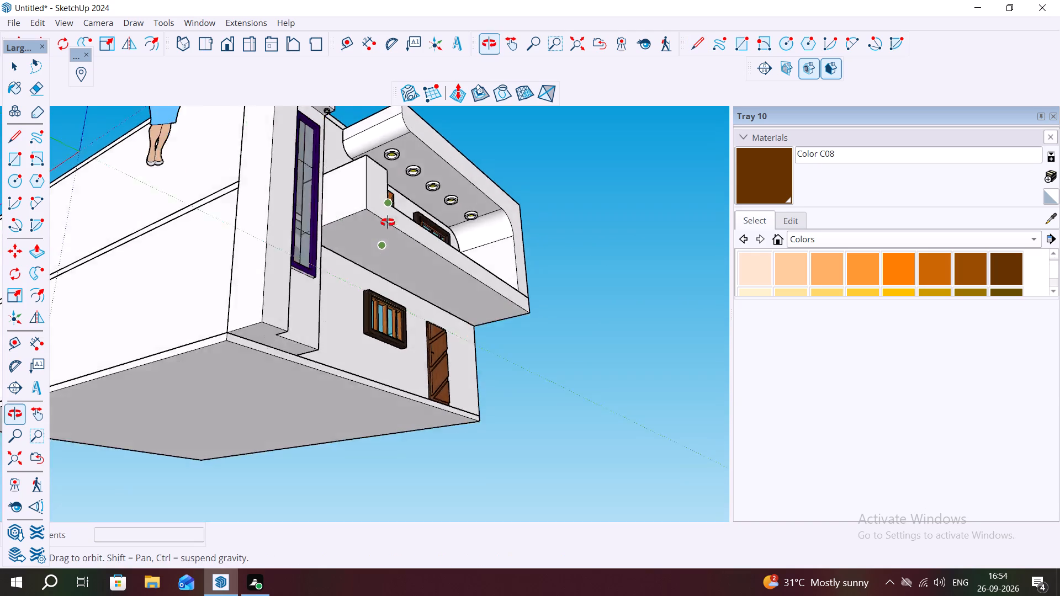
middle_drag(388, 222, 324, 326)
scroll(374, 274, up, 8)
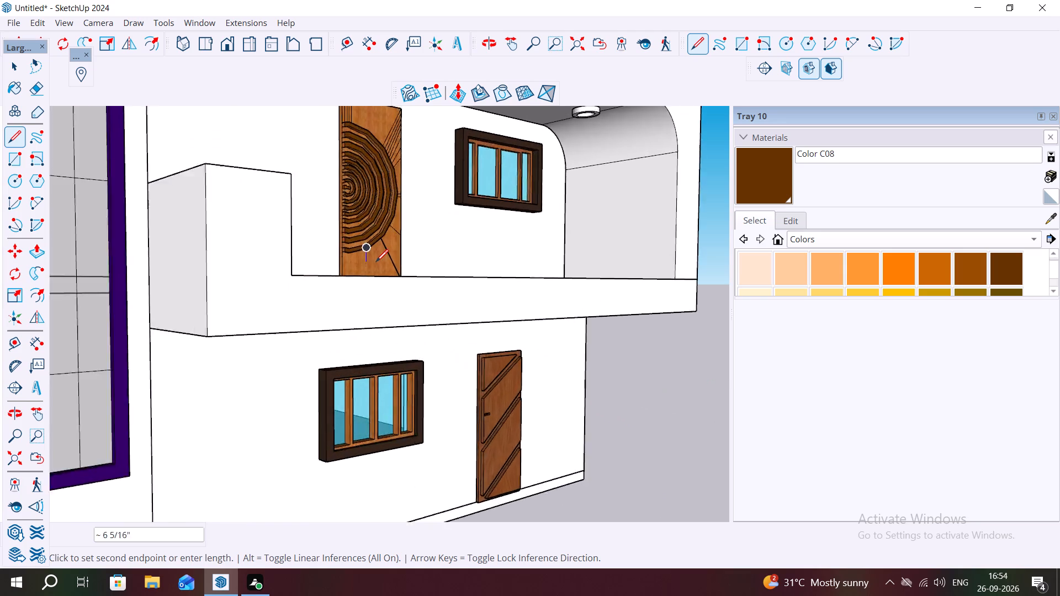
scroll(376, 262, up, 20)
scroll(371, 289, down, 3)
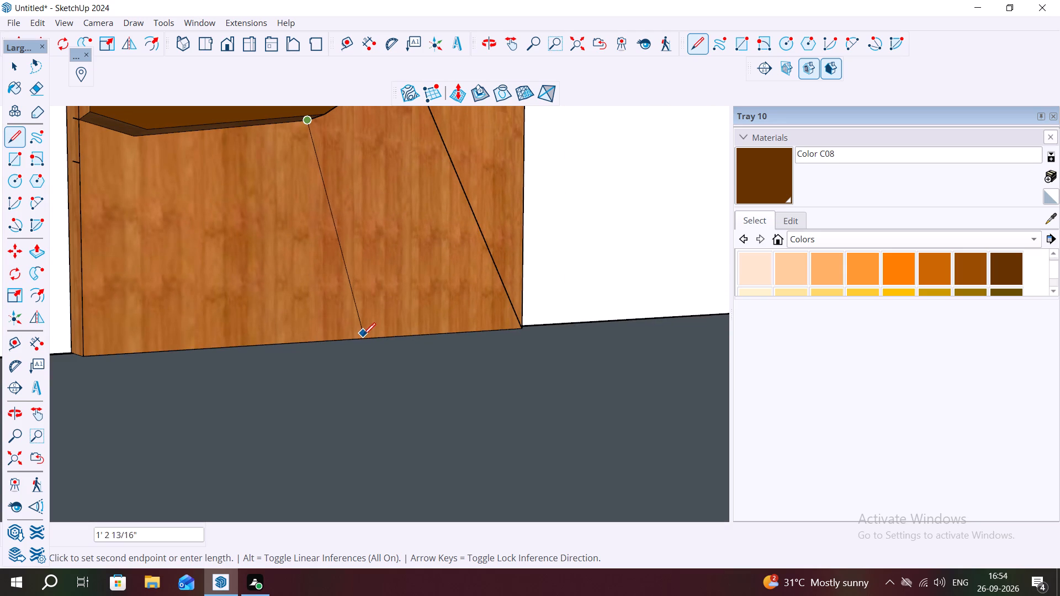
click(361, 338)
key(Escape)
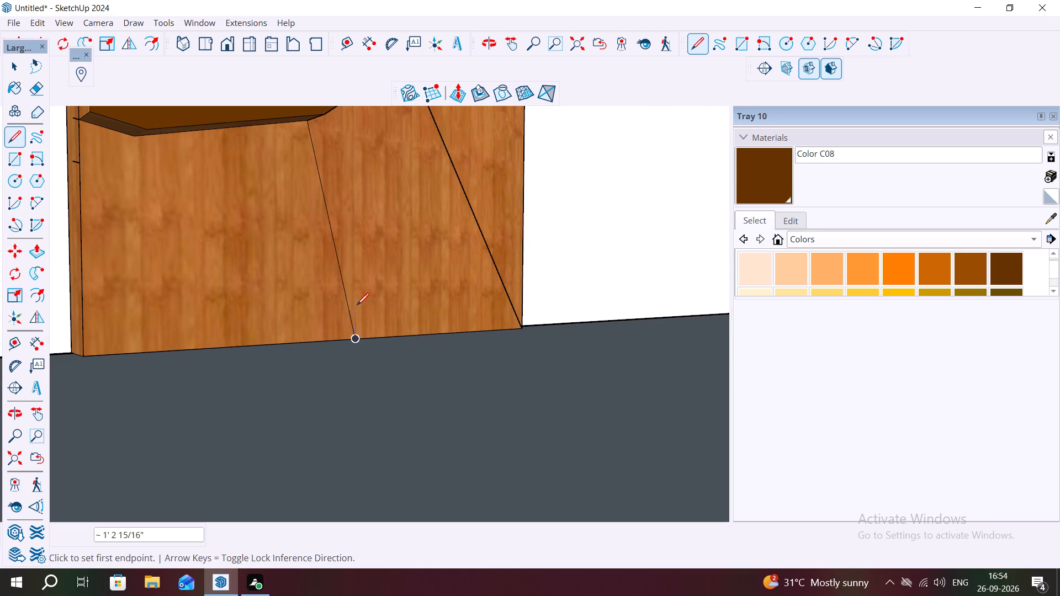
Copy the new slanted line about 9 7/8" along the outermost ring's base and divide the spacing into 10 equal copies.
key(space)
click(341, 275)
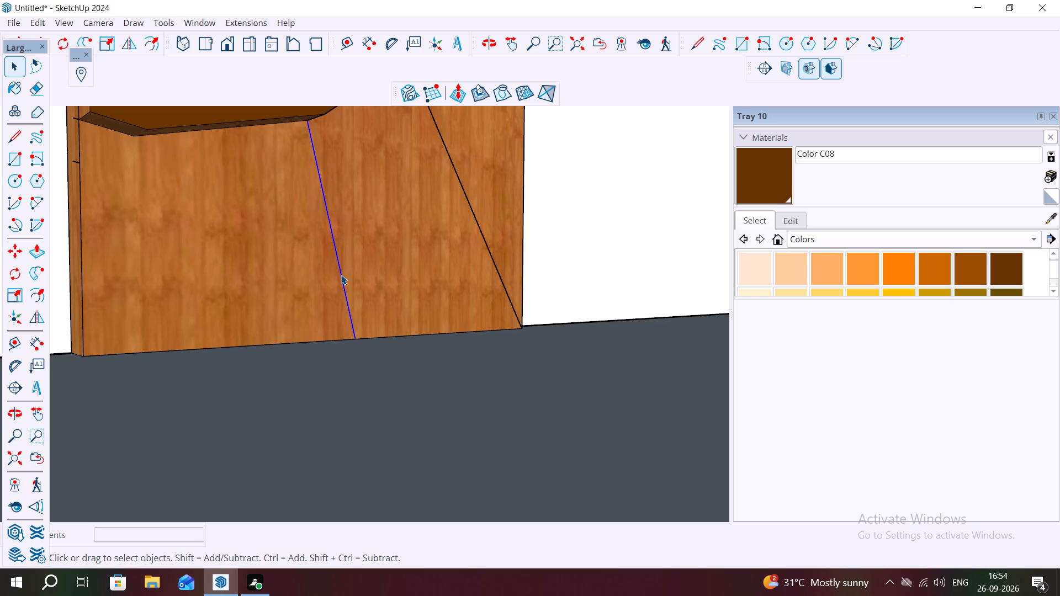
scroll(414, 265, down, 2)
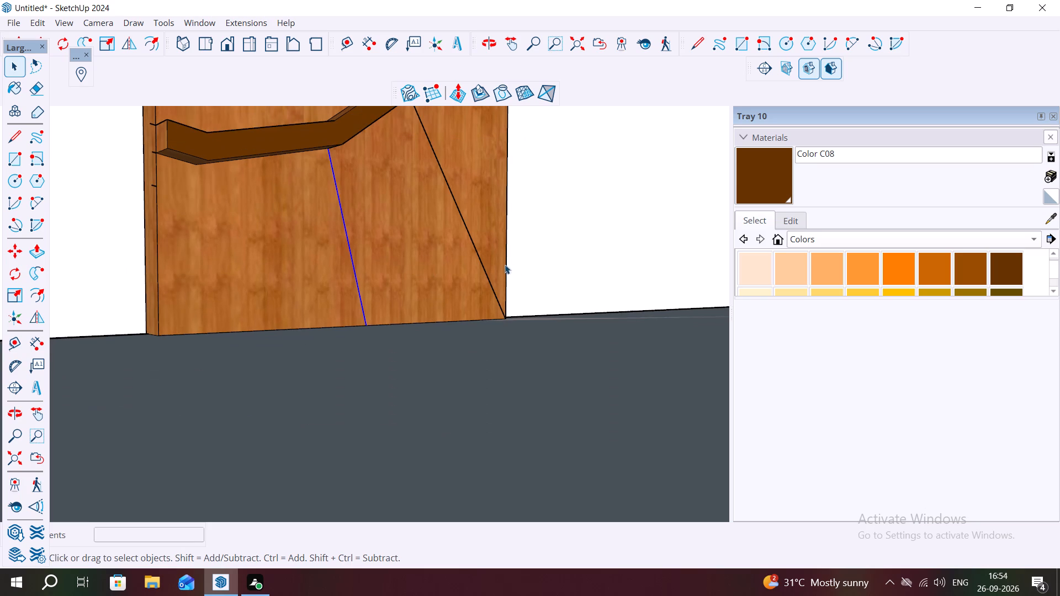
middle_drag(502, 264, 374, 262)
key(m)
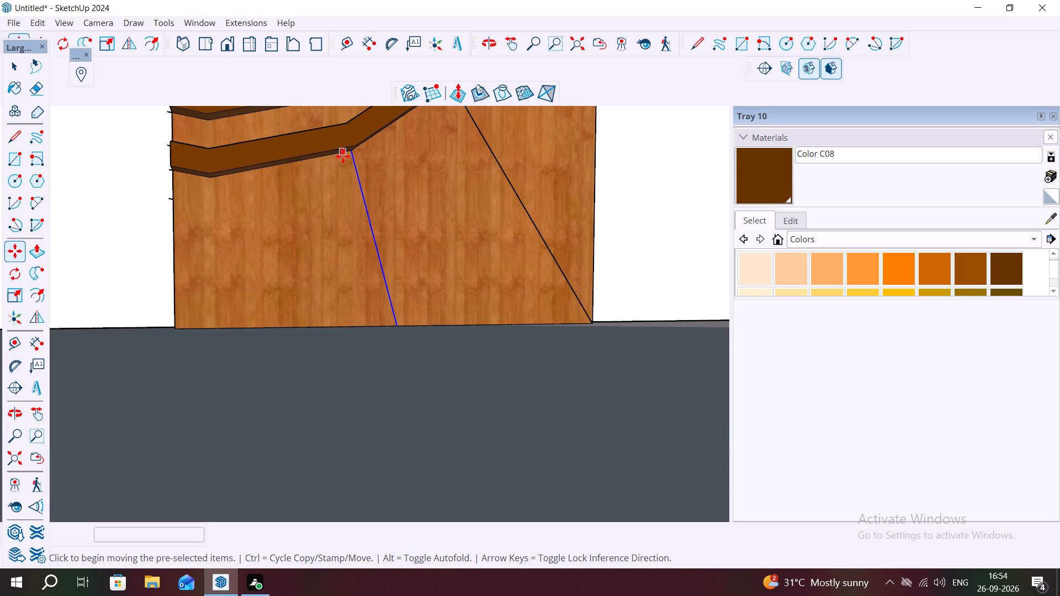
click(352, 152)
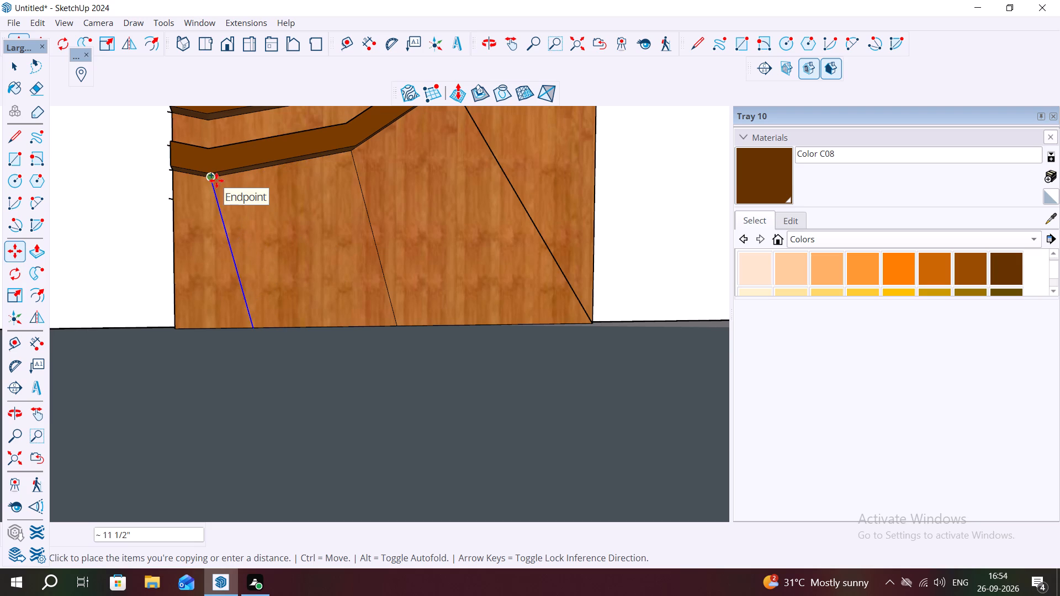
click(232, 178)
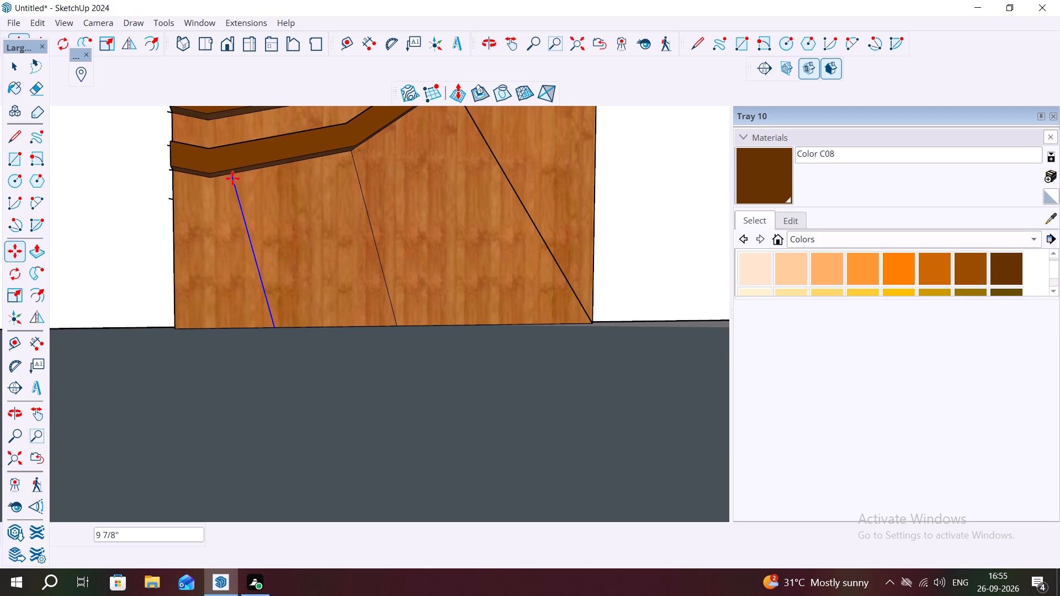
key(1)
text(0/)
key(Return)
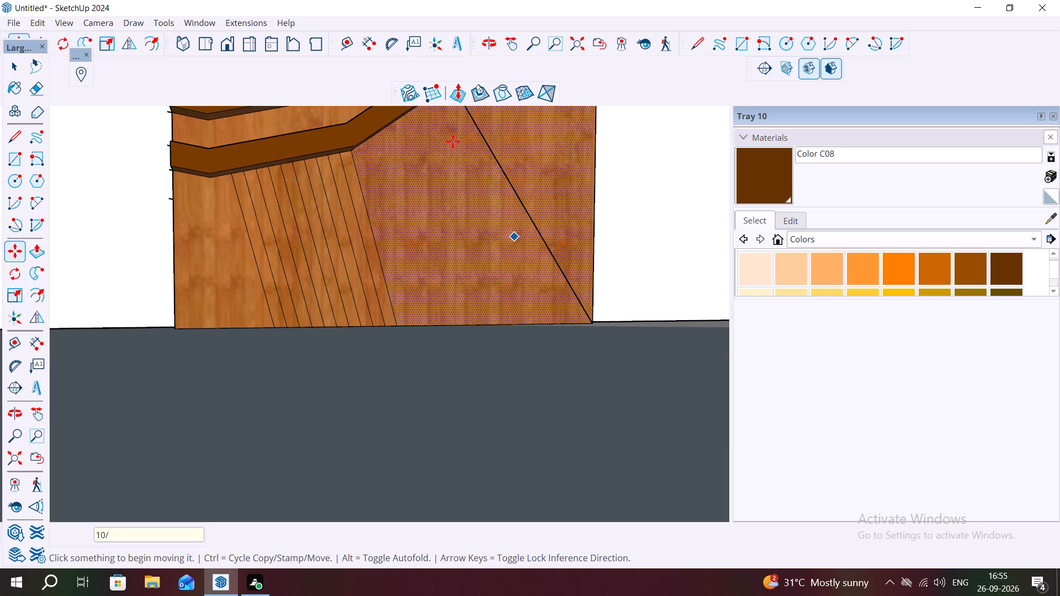
key(Escape)
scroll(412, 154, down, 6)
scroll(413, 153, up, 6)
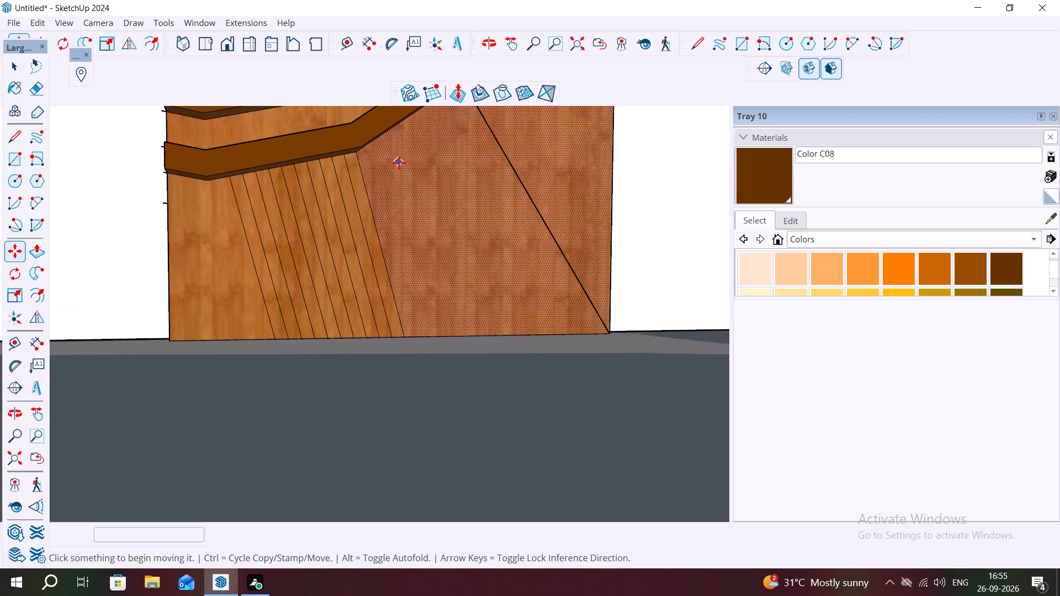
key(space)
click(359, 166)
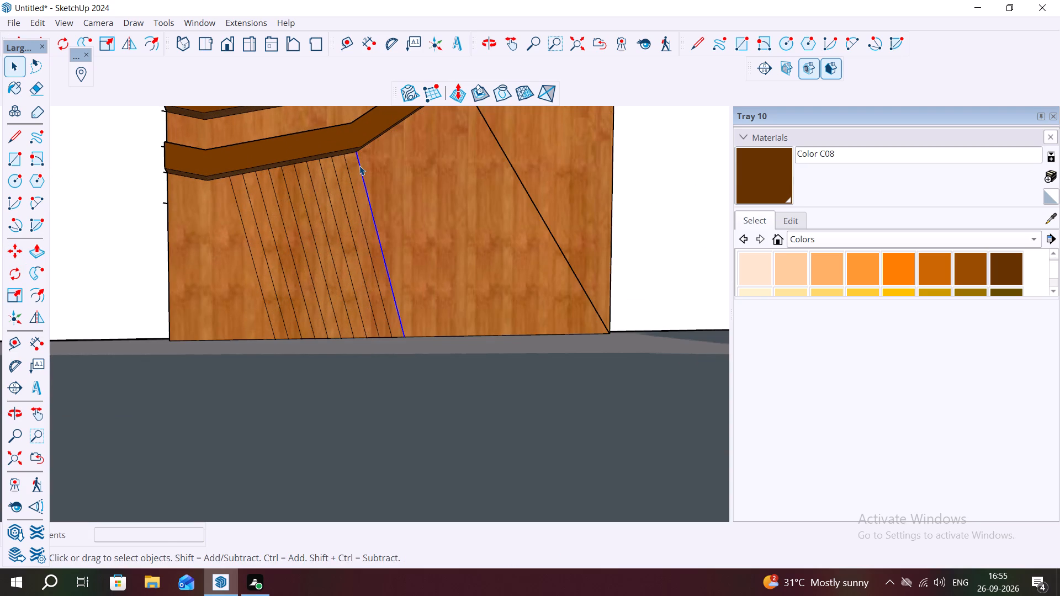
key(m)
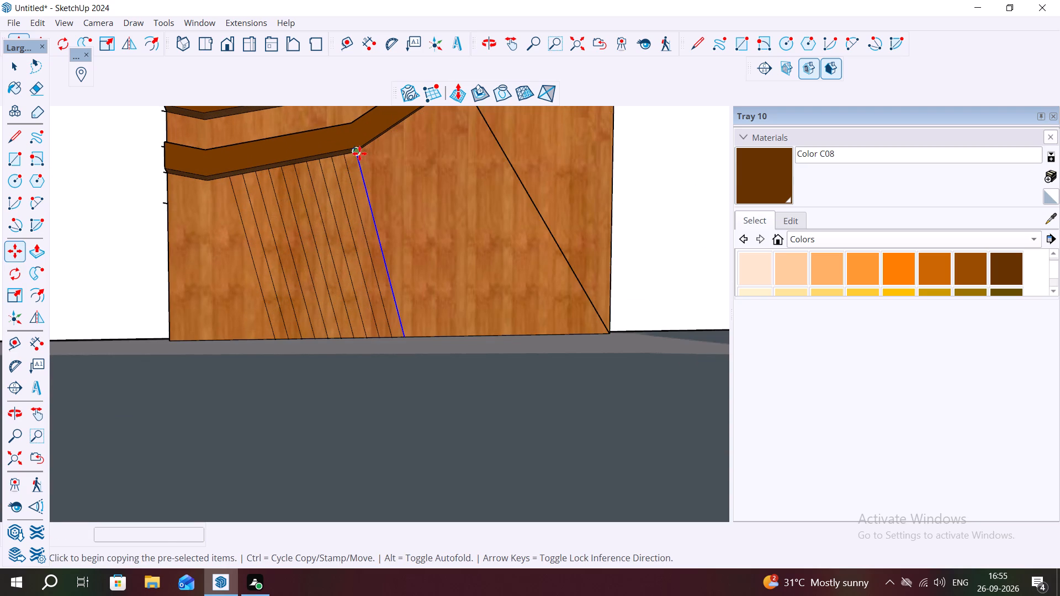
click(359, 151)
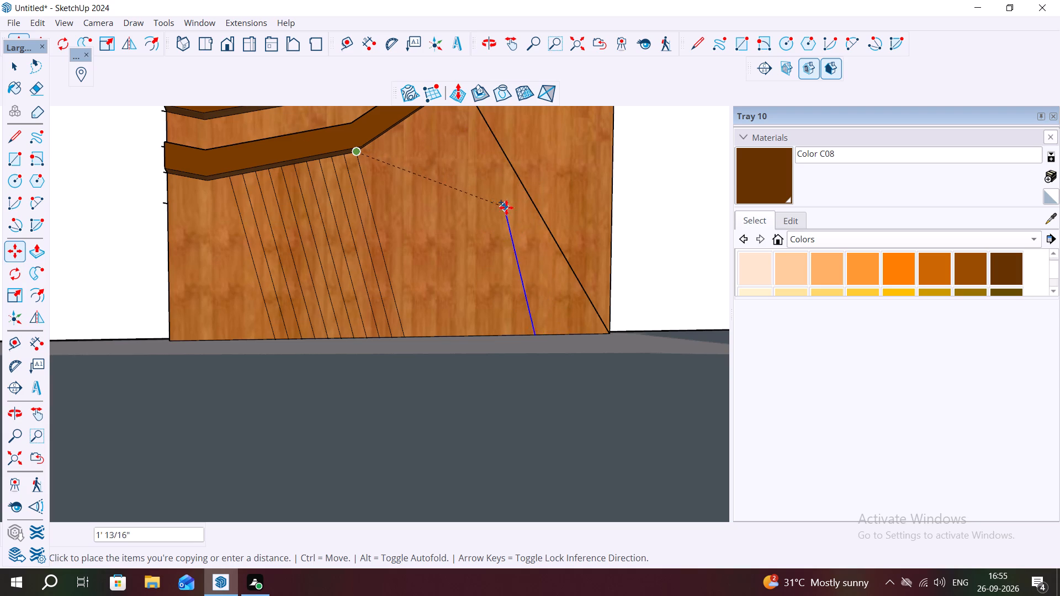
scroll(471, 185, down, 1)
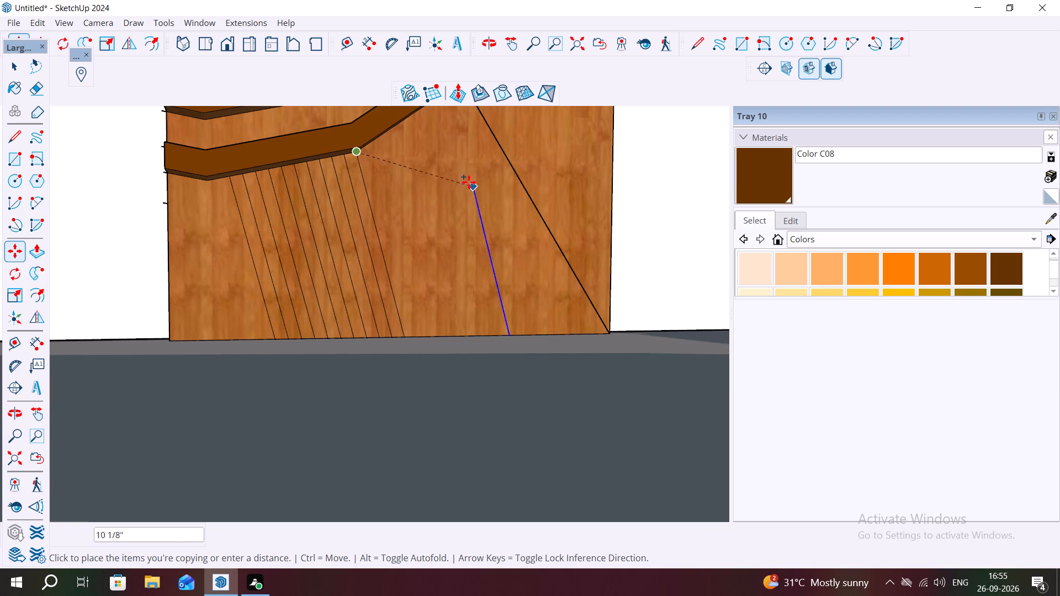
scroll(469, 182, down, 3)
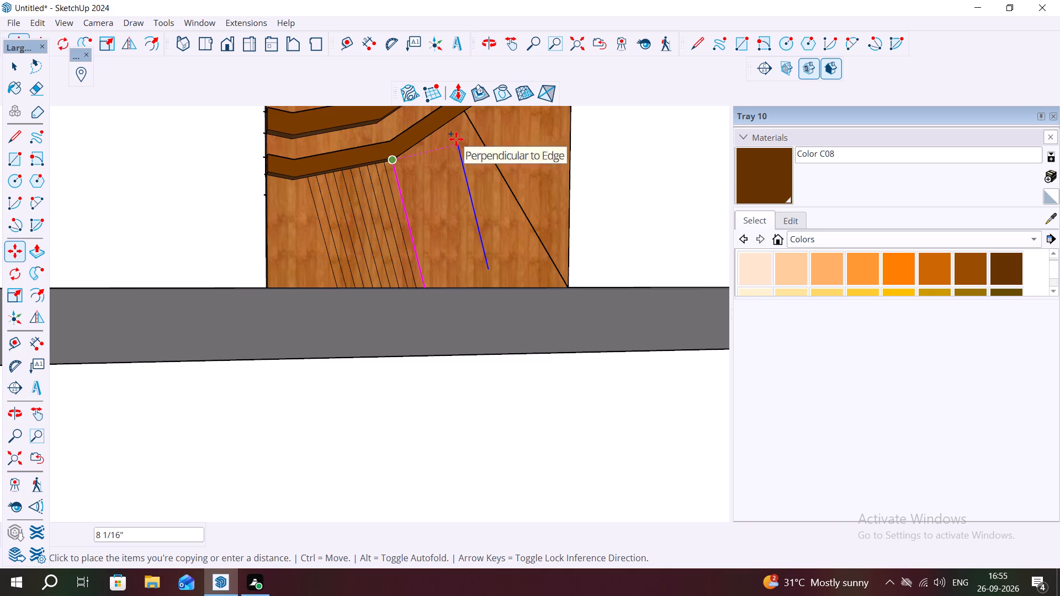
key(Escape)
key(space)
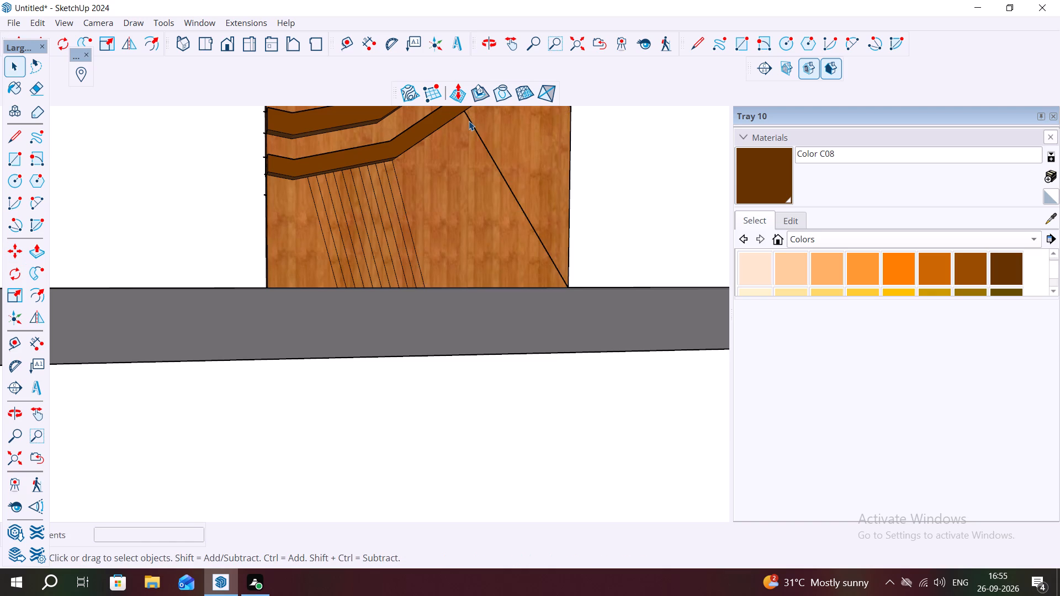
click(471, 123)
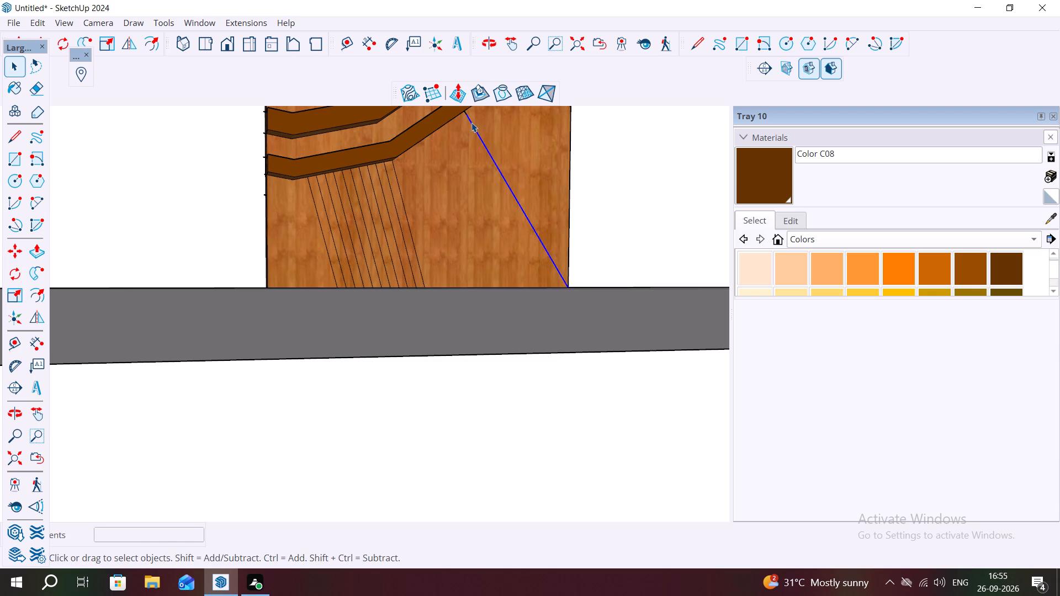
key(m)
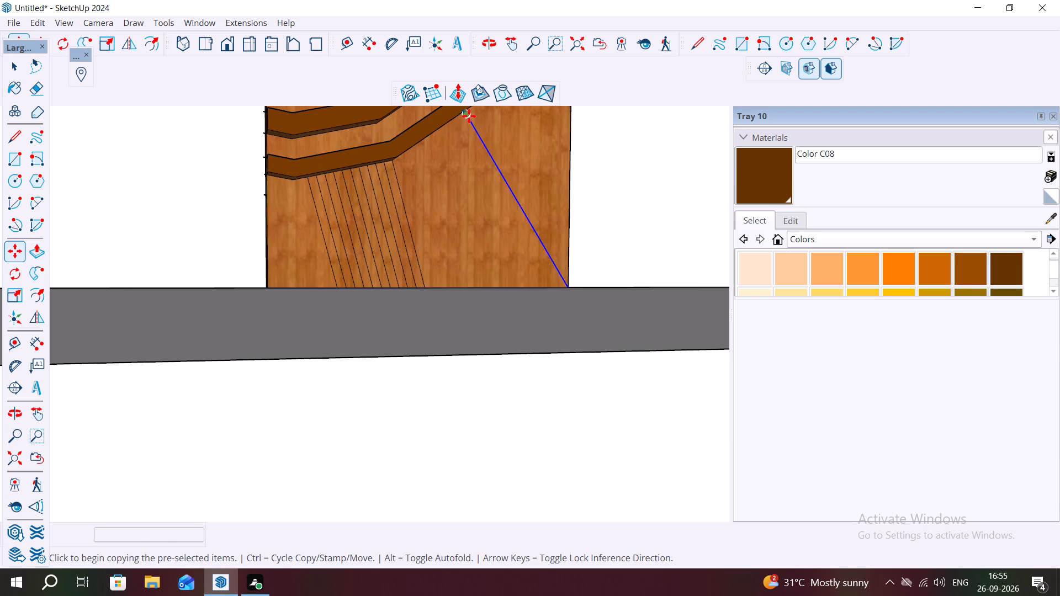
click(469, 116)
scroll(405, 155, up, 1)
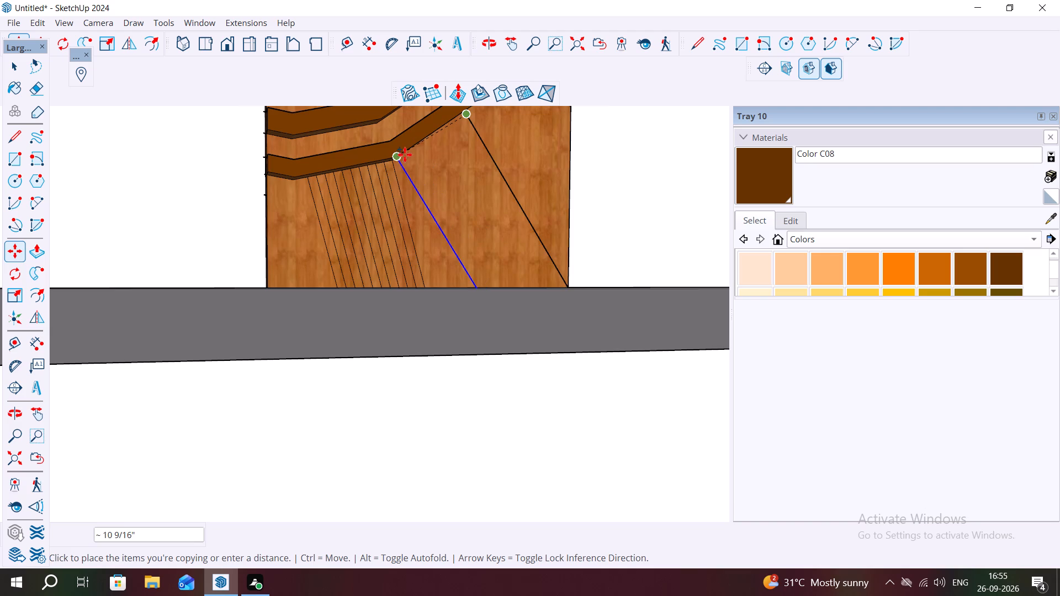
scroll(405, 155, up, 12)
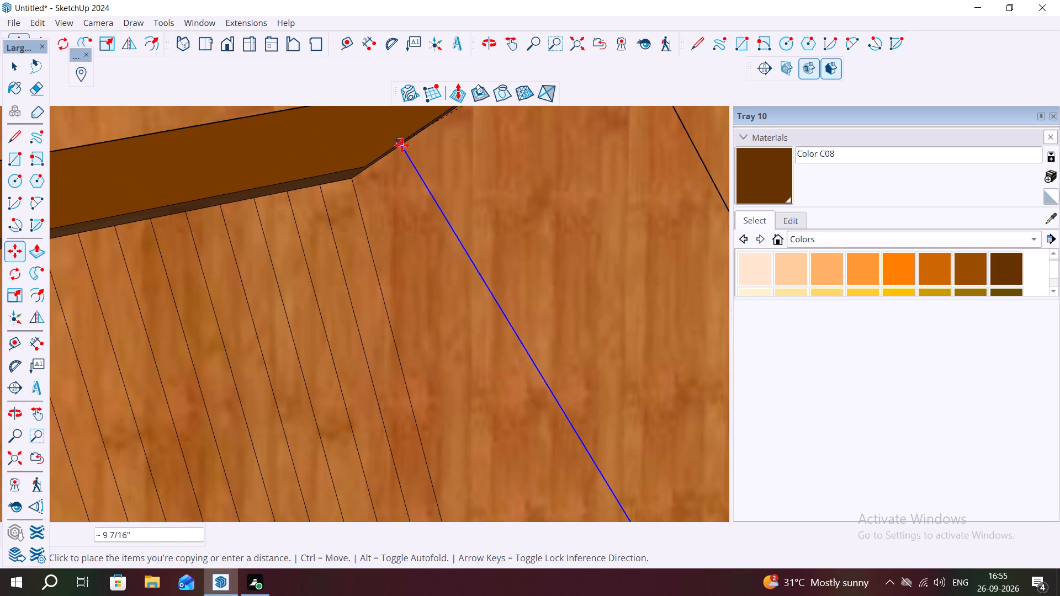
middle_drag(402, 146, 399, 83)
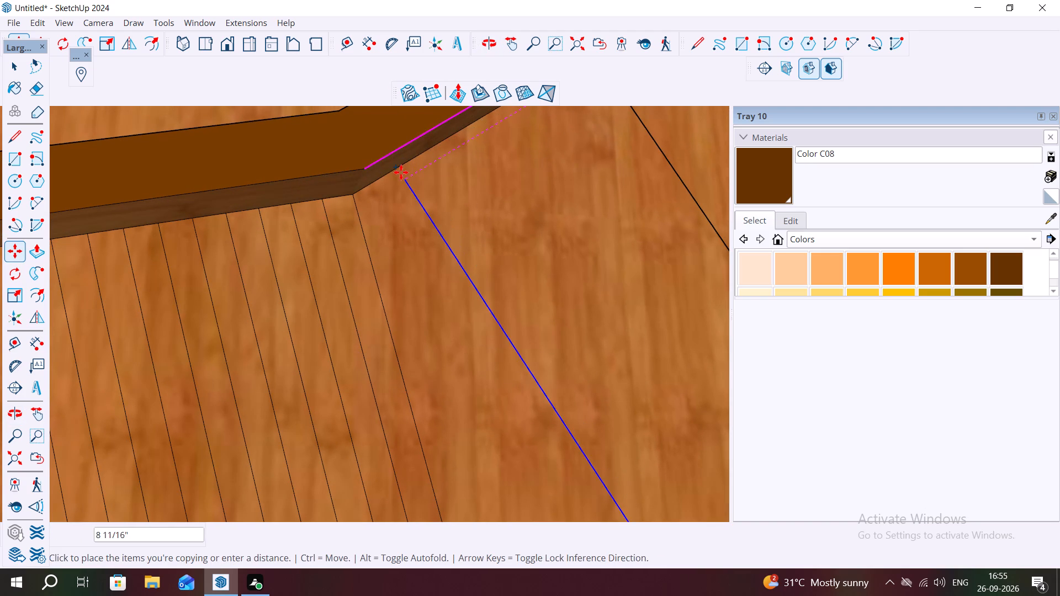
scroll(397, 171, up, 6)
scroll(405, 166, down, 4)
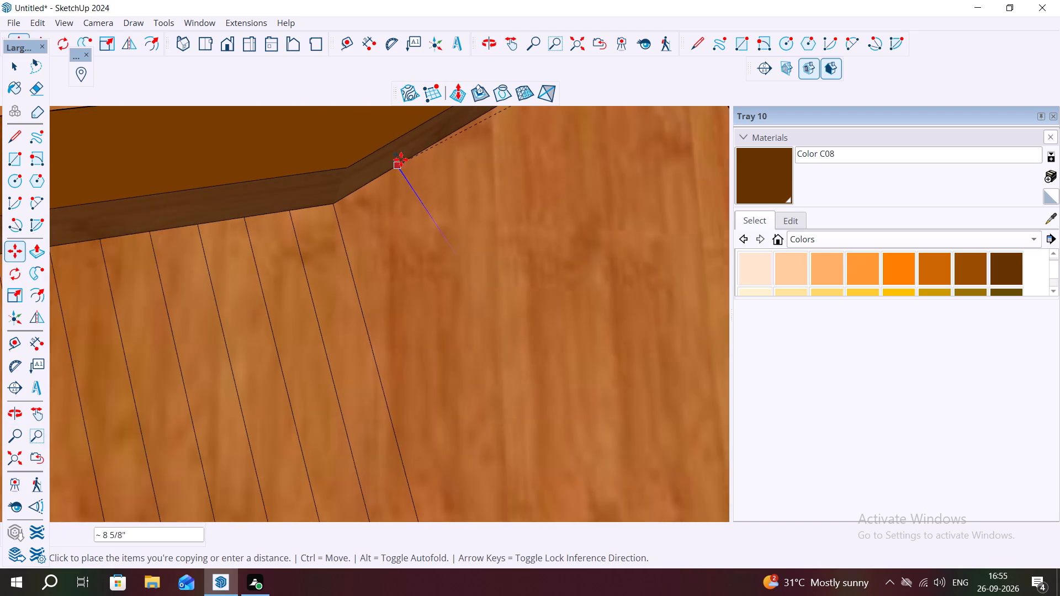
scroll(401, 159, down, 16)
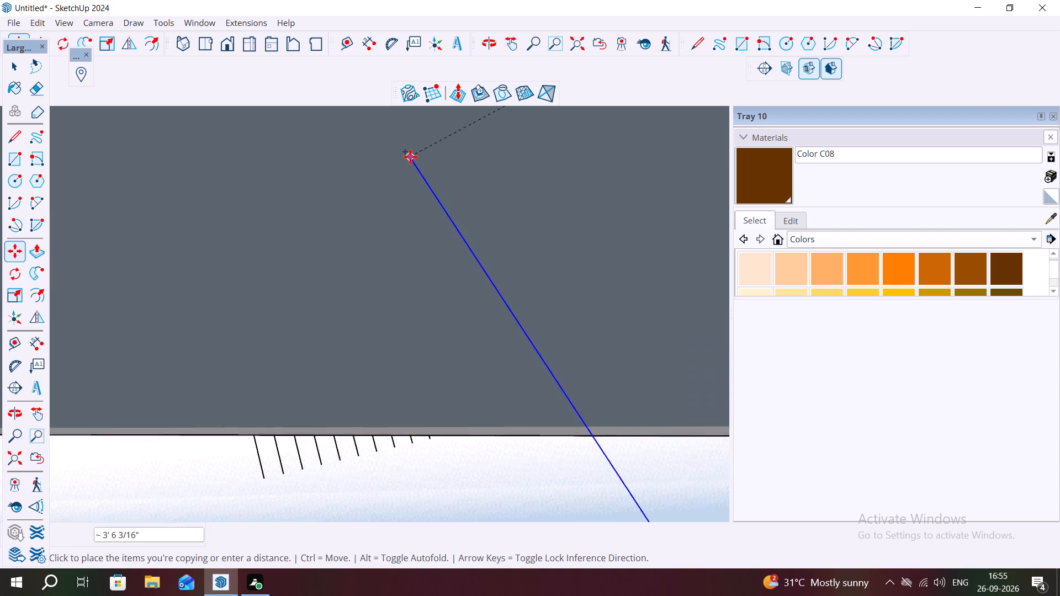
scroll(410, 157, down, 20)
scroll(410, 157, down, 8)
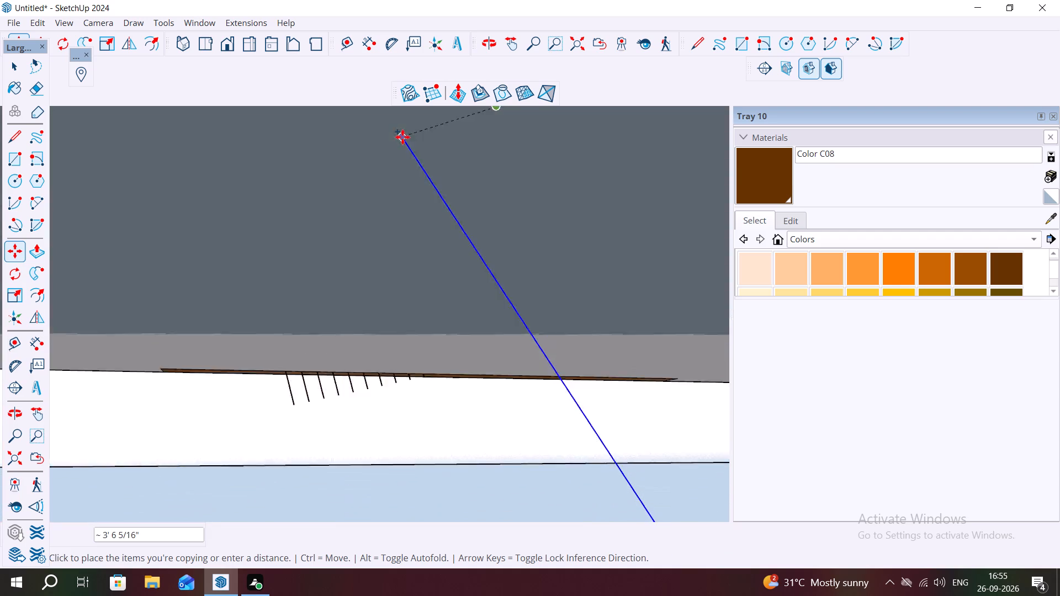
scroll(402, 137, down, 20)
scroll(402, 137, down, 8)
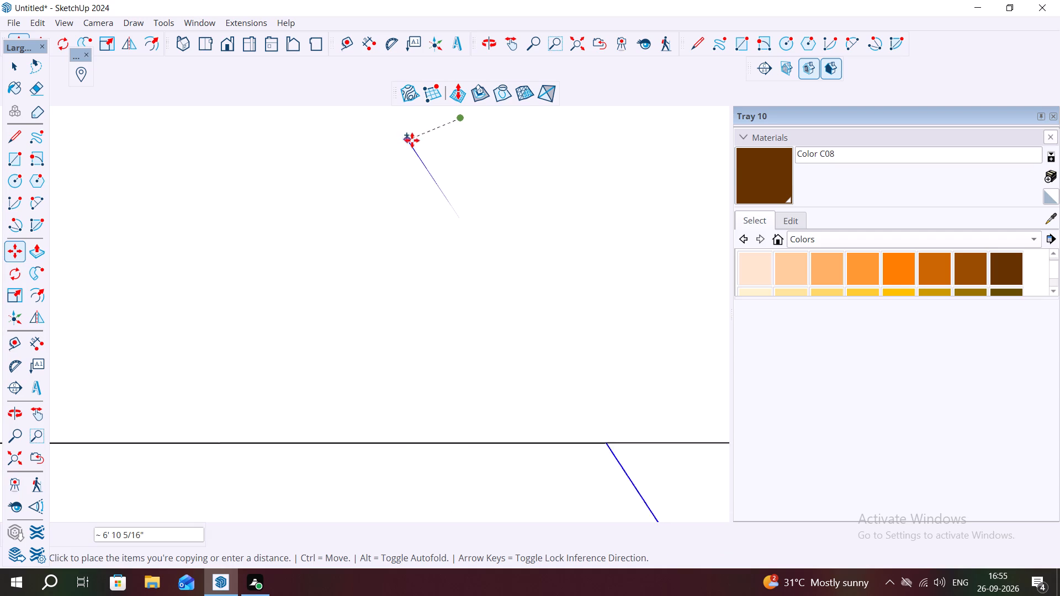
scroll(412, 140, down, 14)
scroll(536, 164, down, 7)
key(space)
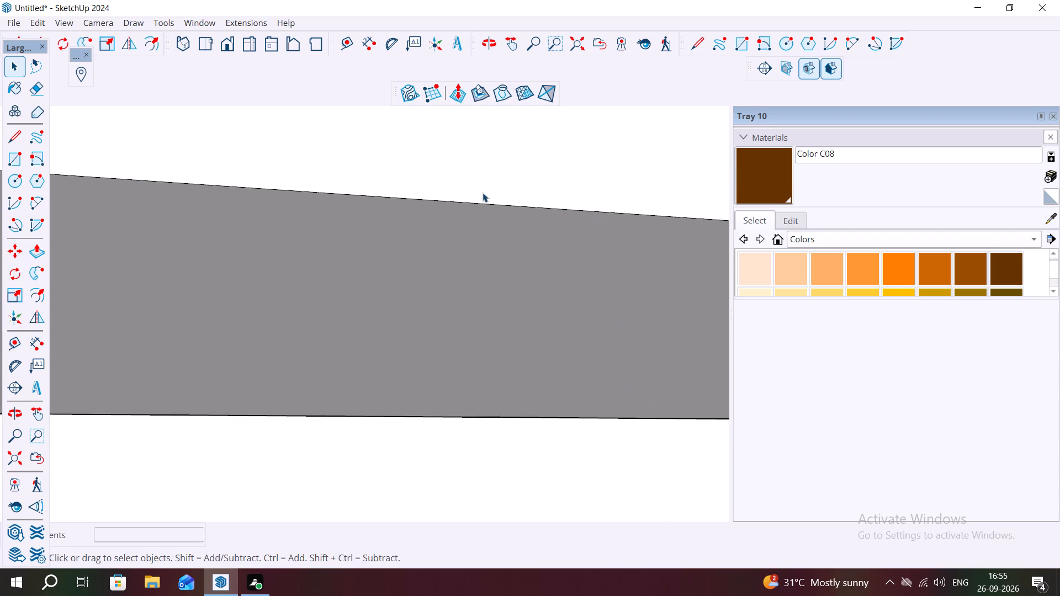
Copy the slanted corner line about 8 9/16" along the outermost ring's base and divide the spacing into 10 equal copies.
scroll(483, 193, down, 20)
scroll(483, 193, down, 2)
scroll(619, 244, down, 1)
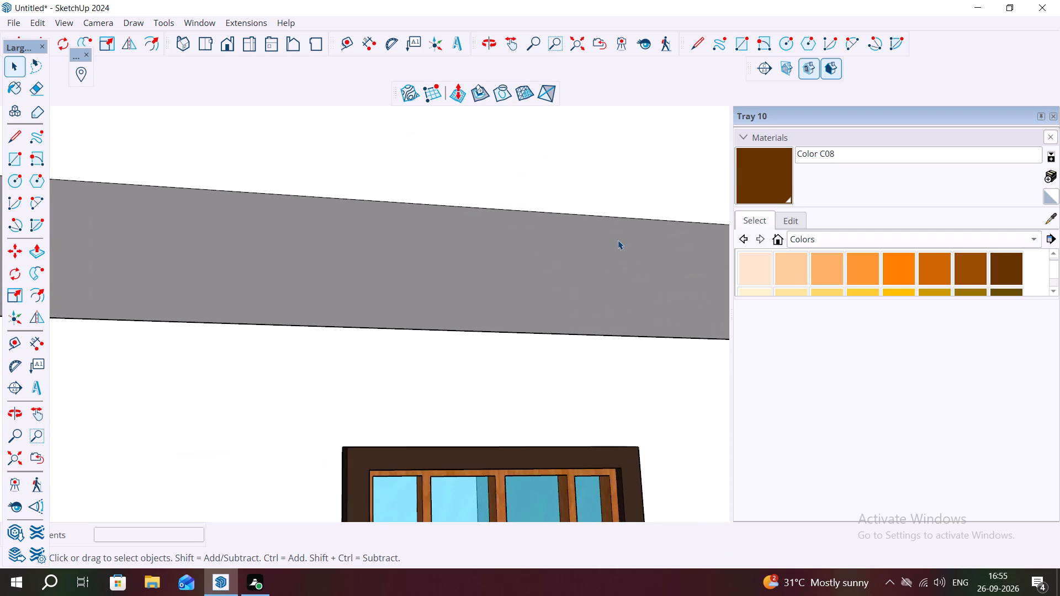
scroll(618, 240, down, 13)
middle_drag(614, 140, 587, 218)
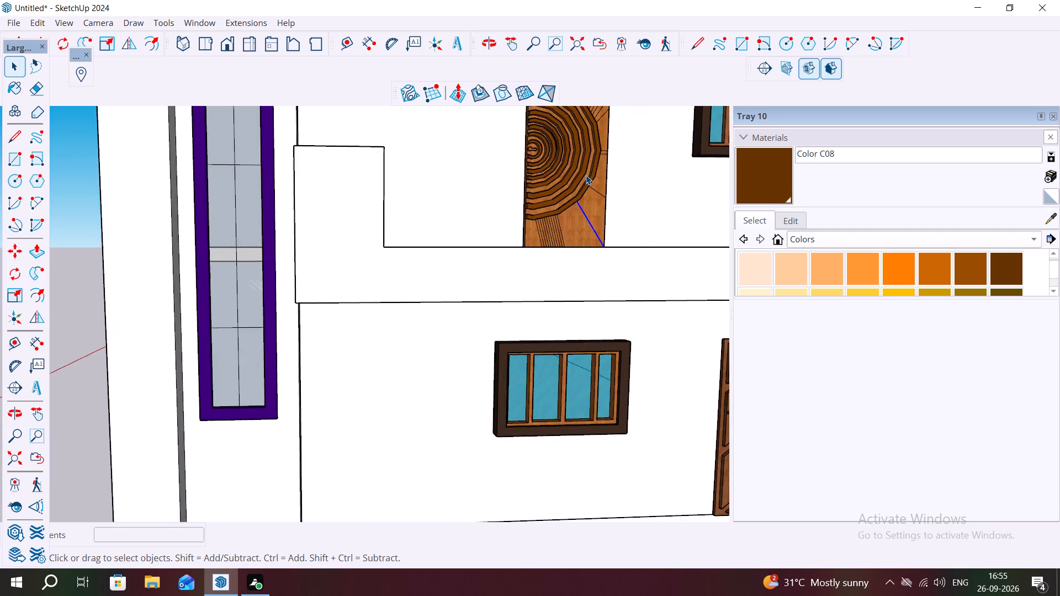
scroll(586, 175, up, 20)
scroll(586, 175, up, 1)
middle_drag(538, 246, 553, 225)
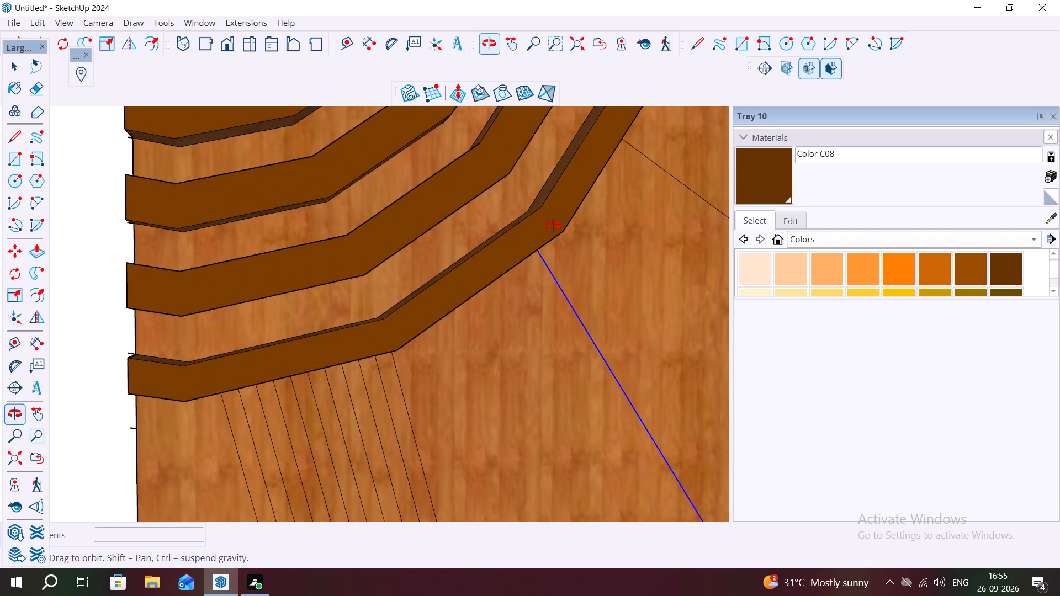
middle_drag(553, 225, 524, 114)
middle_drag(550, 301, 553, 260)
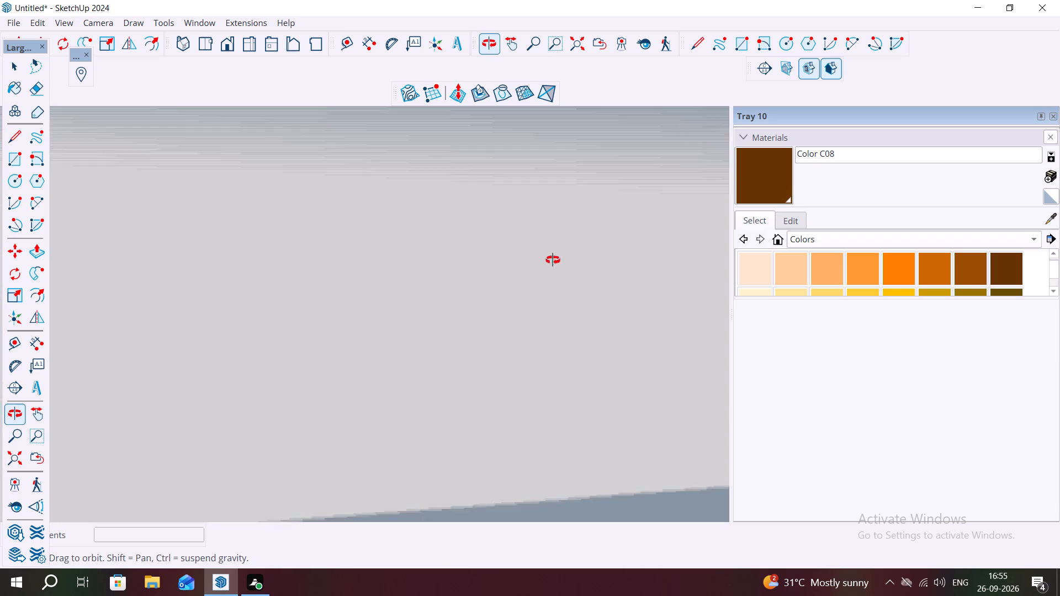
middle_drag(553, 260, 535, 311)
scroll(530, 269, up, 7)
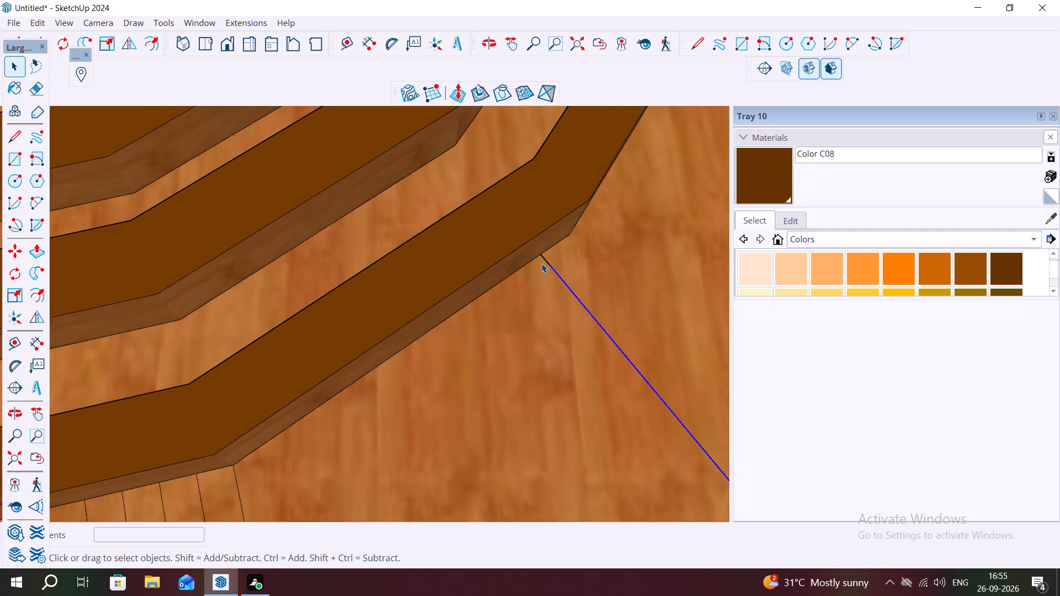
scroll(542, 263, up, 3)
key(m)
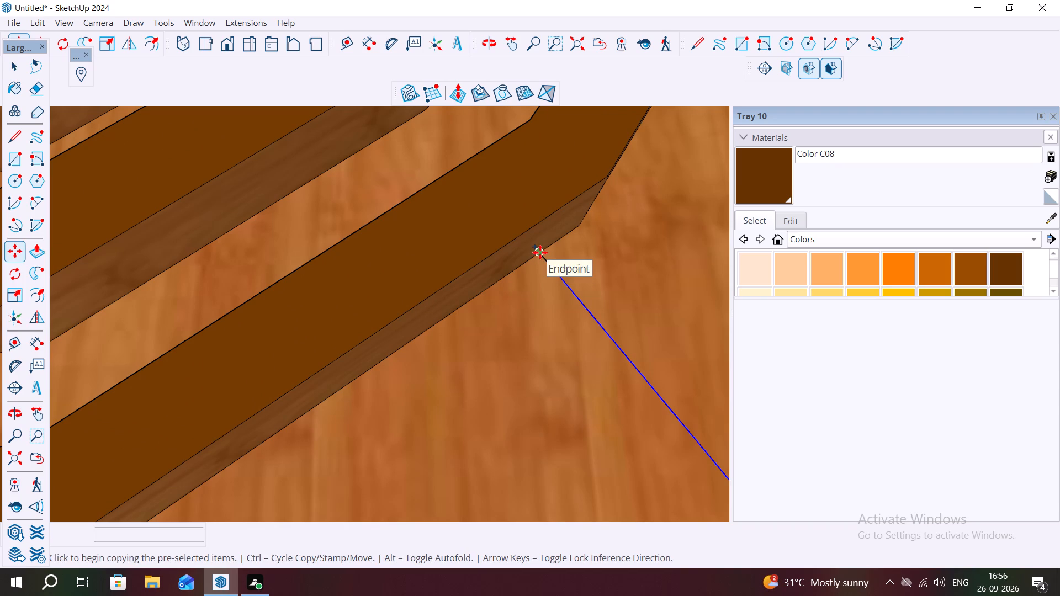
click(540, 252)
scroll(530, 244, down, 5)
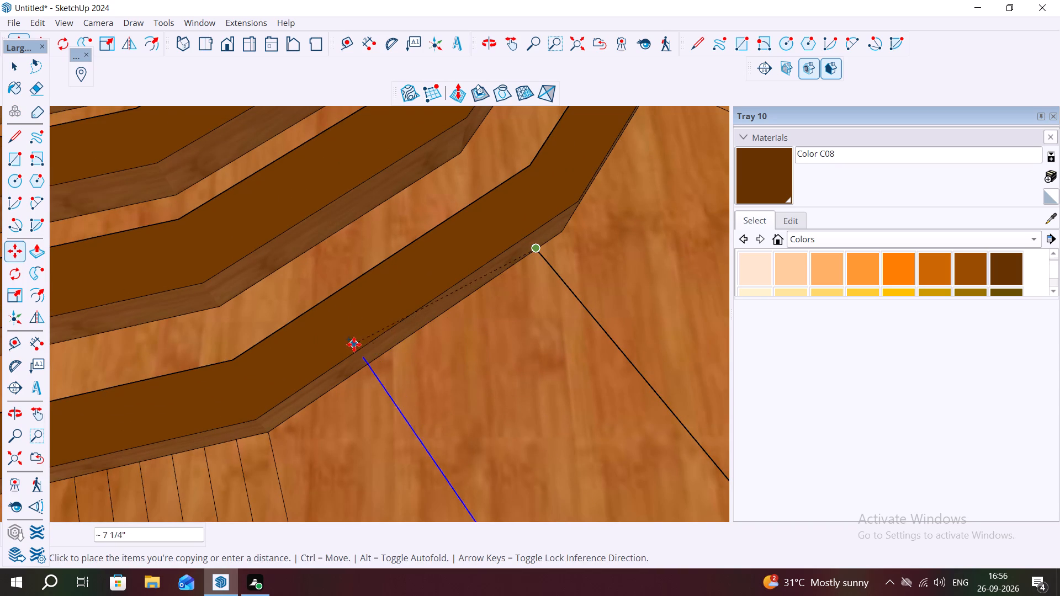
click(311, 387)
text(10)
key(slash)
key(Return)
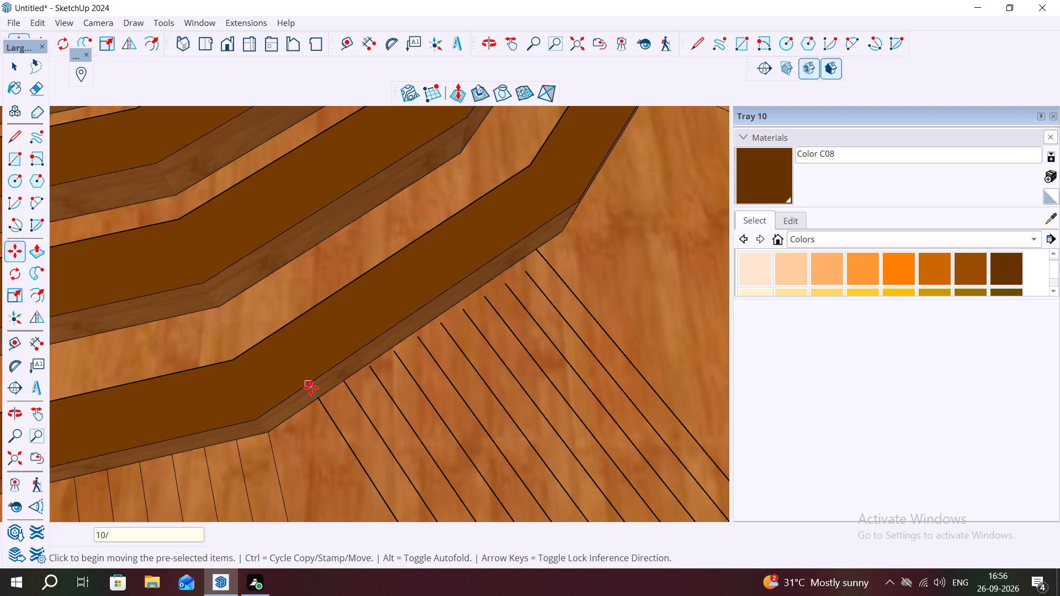
Draw a slanted line about 1' 5 3/4" long from the panel's bottom edge to the outermost ring's edge, beside the copied lines.
scroll(494, 304, up, 2)
scroll(509, 273, down, 11)
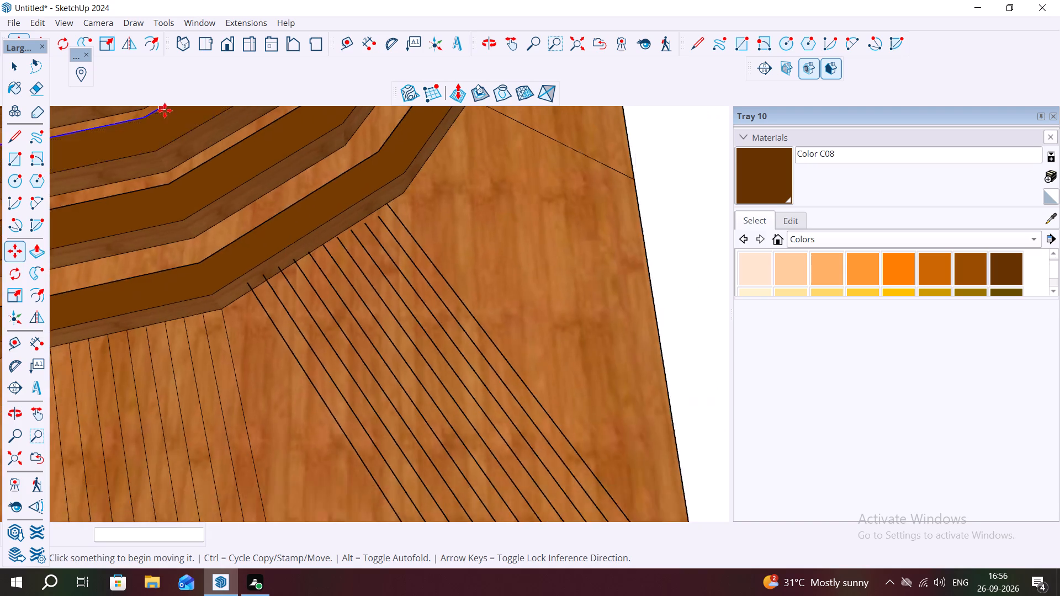
scroll(165, 110, down, 4)
scroll(199, 192, down, 3)
scroll(290, 209, down, 12)
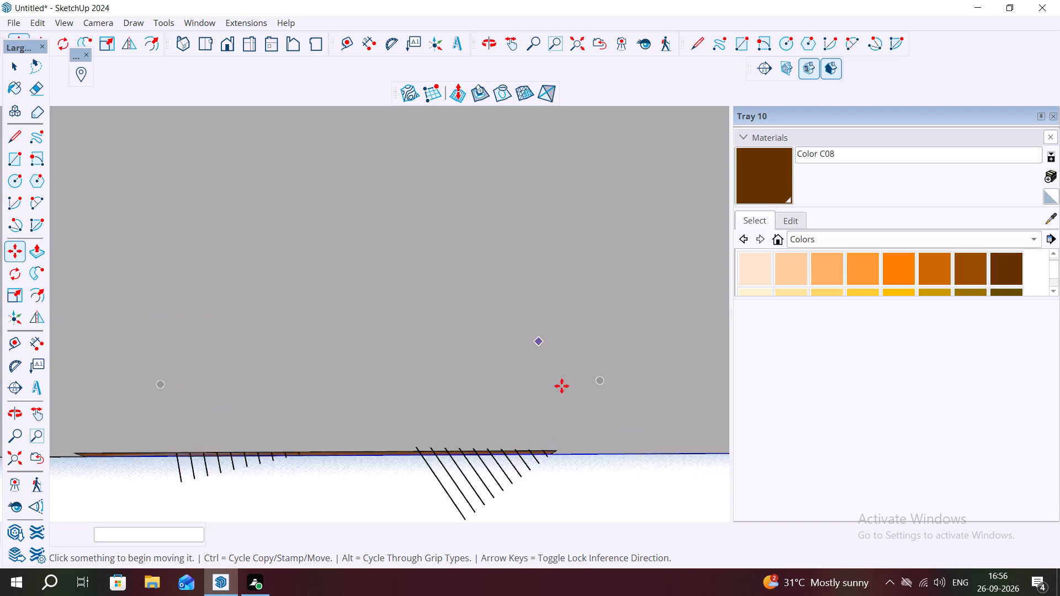
scroll(561, 386, down, 20)
scroll(561, 386, down, 11)
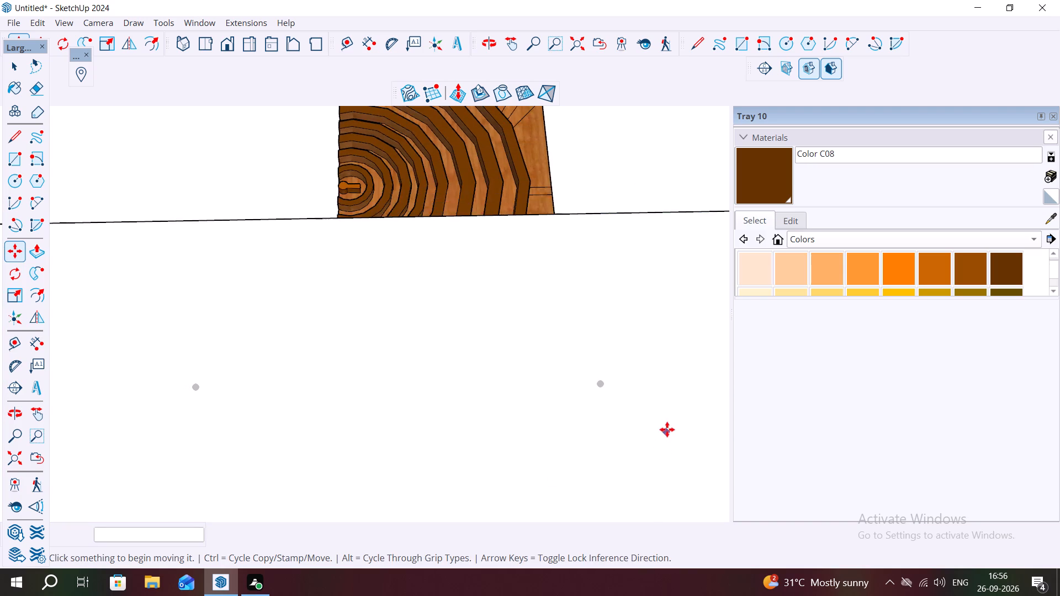
scroll(667, 429, down, 10)
middle_drag(552, 315, 565, 419)
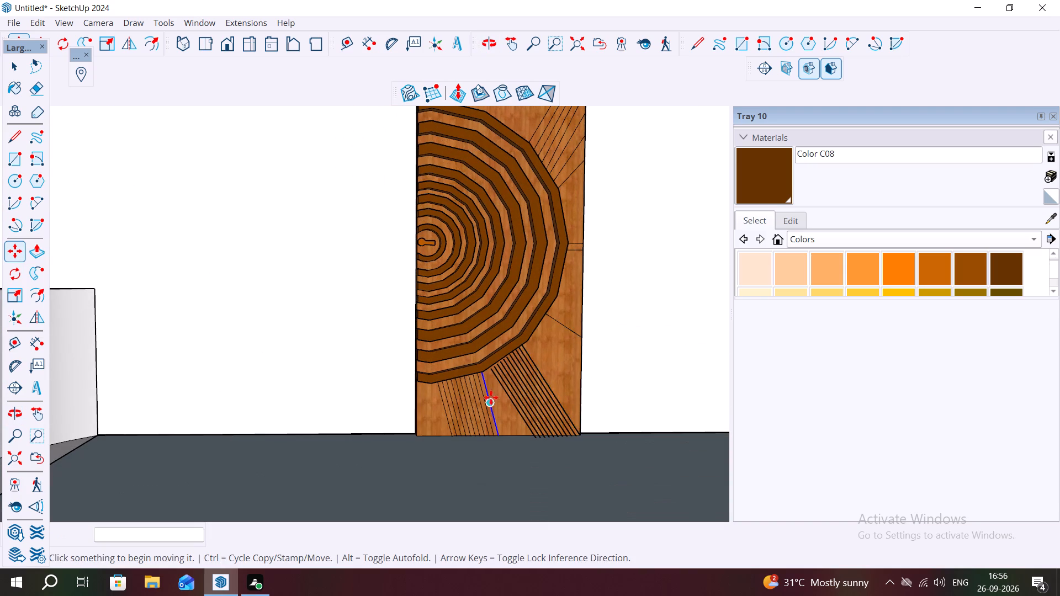
scroll(509, 408, up, 10)
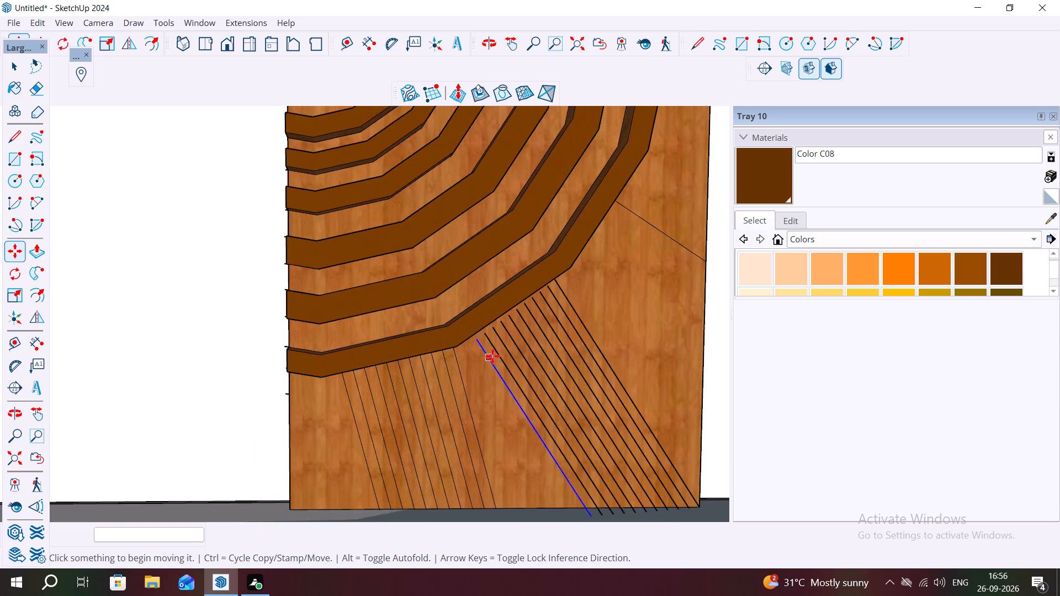
key(Escape)
key(space)
key(l)
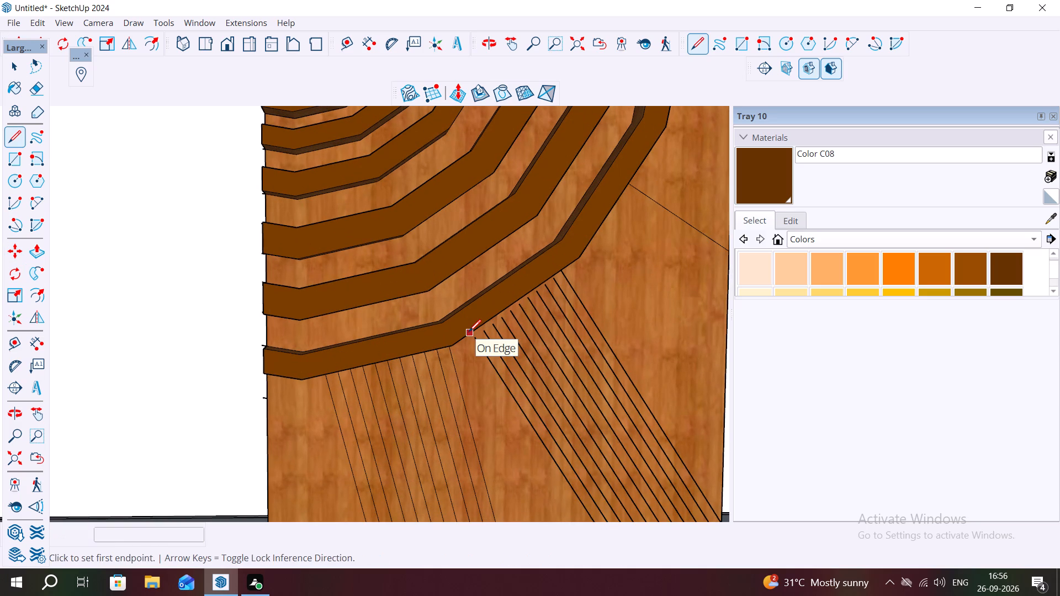
scroll(447, 363, down, 4)
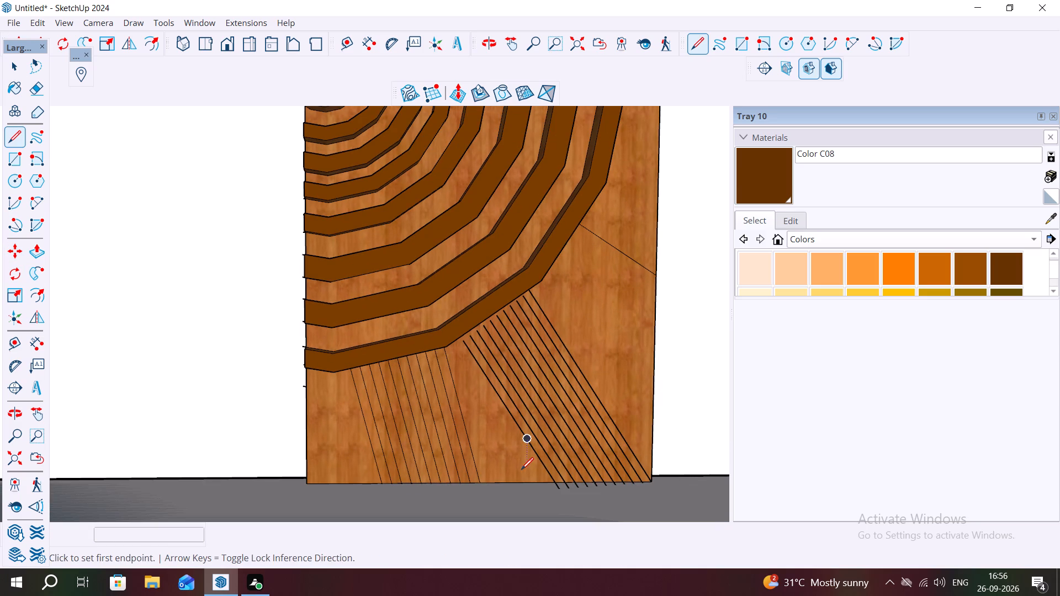
click(539, 482)
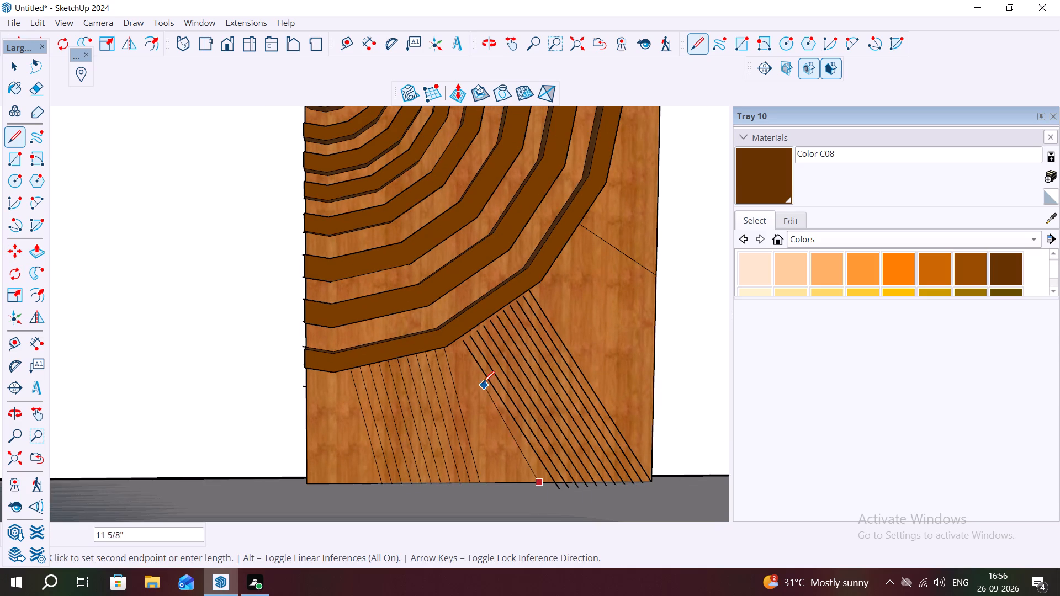
click(459, 340)
key(Escape)
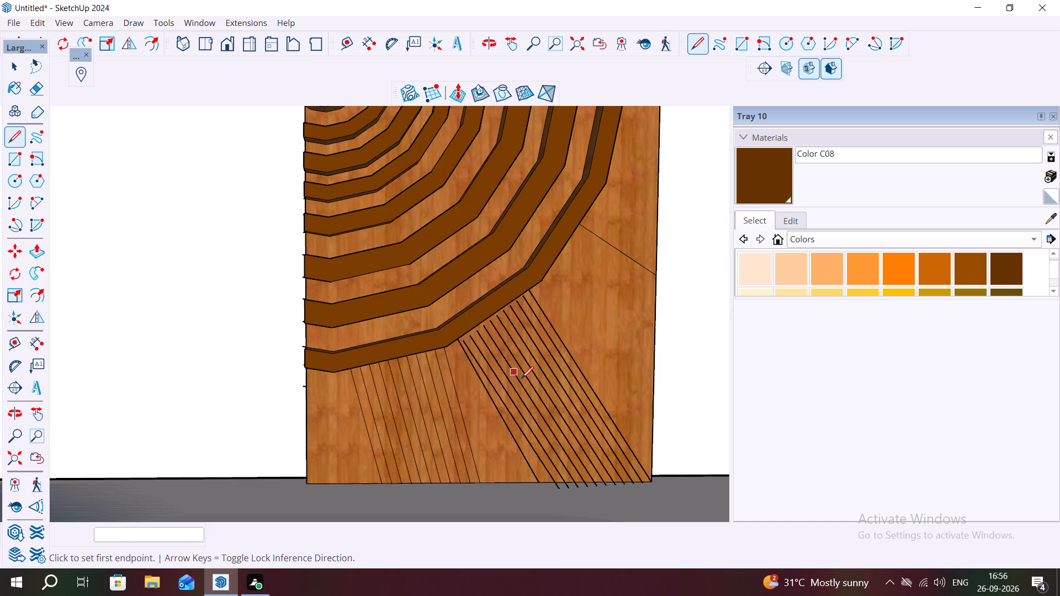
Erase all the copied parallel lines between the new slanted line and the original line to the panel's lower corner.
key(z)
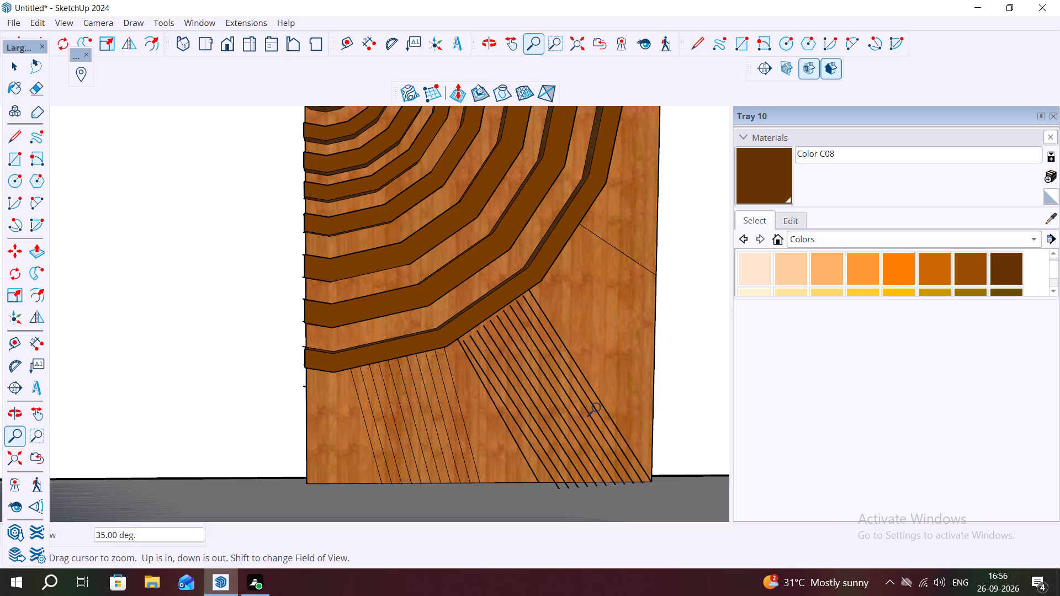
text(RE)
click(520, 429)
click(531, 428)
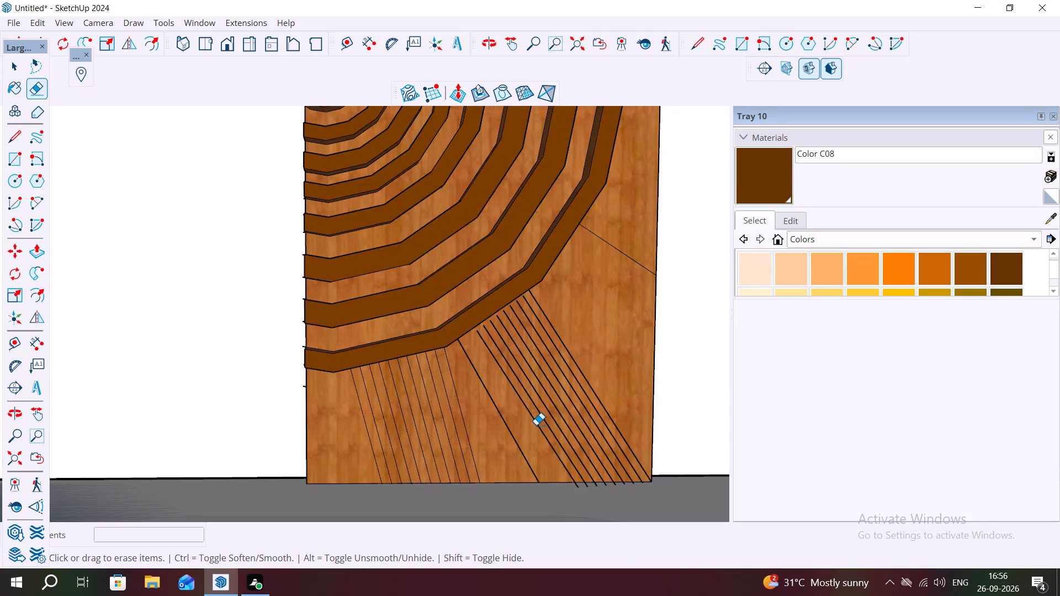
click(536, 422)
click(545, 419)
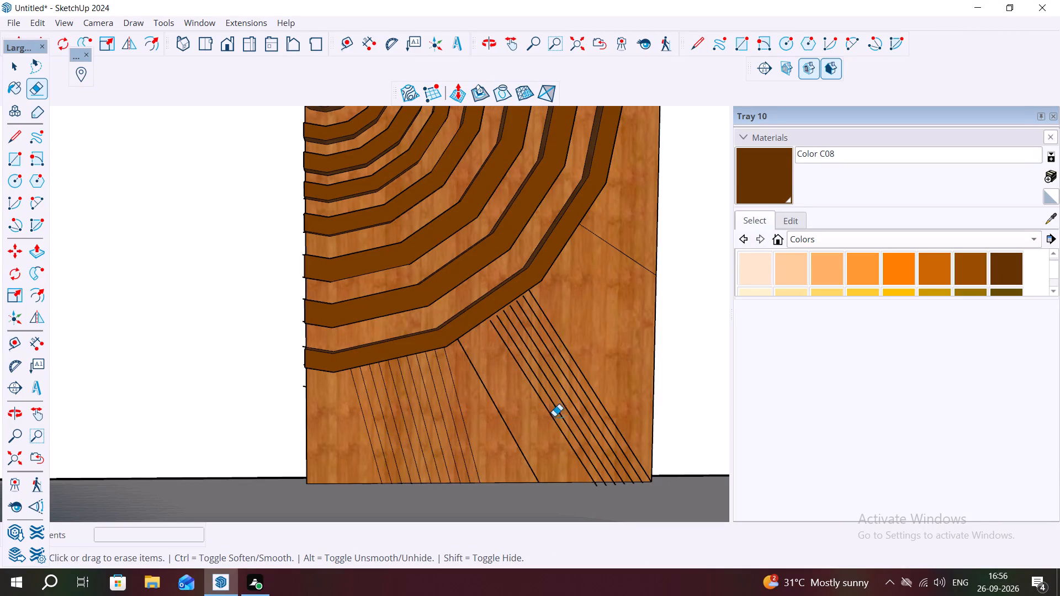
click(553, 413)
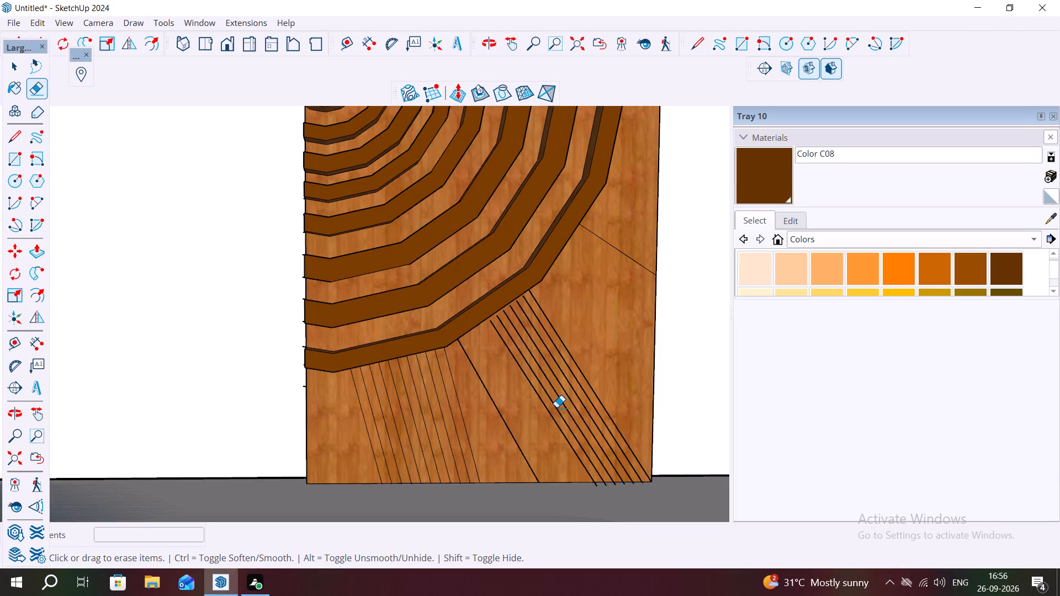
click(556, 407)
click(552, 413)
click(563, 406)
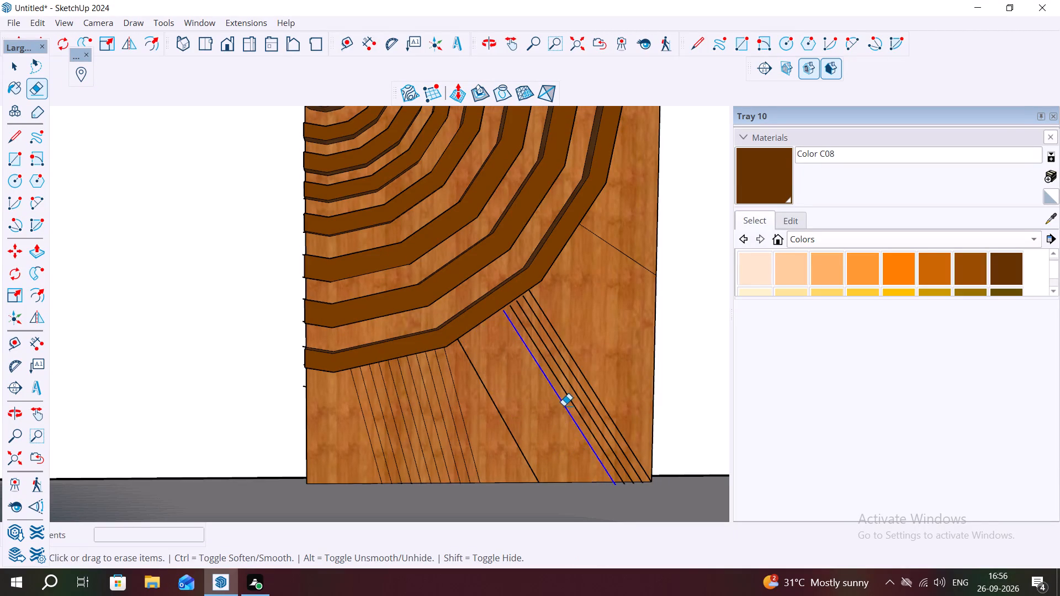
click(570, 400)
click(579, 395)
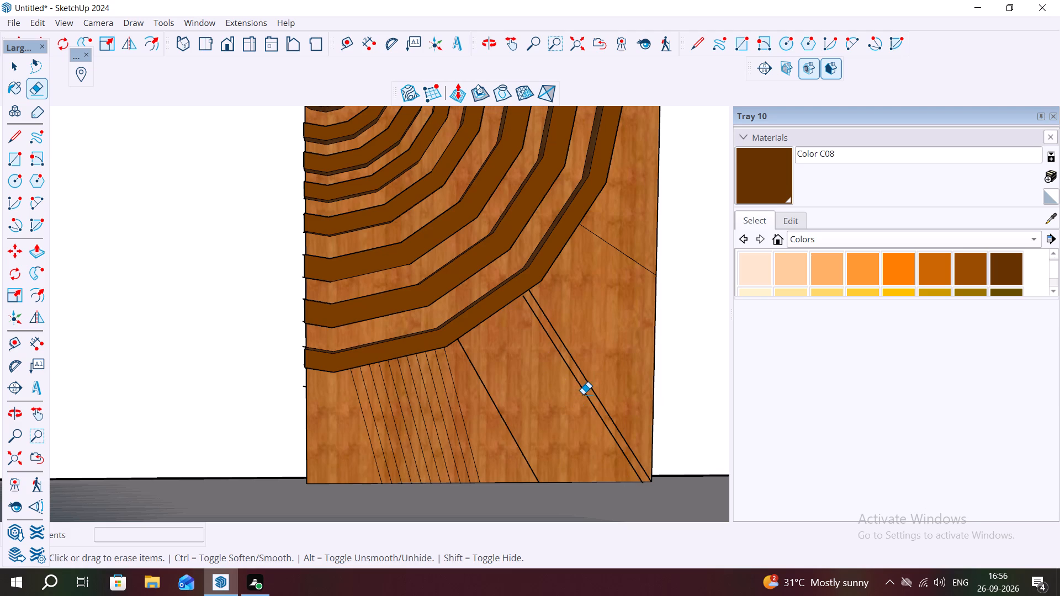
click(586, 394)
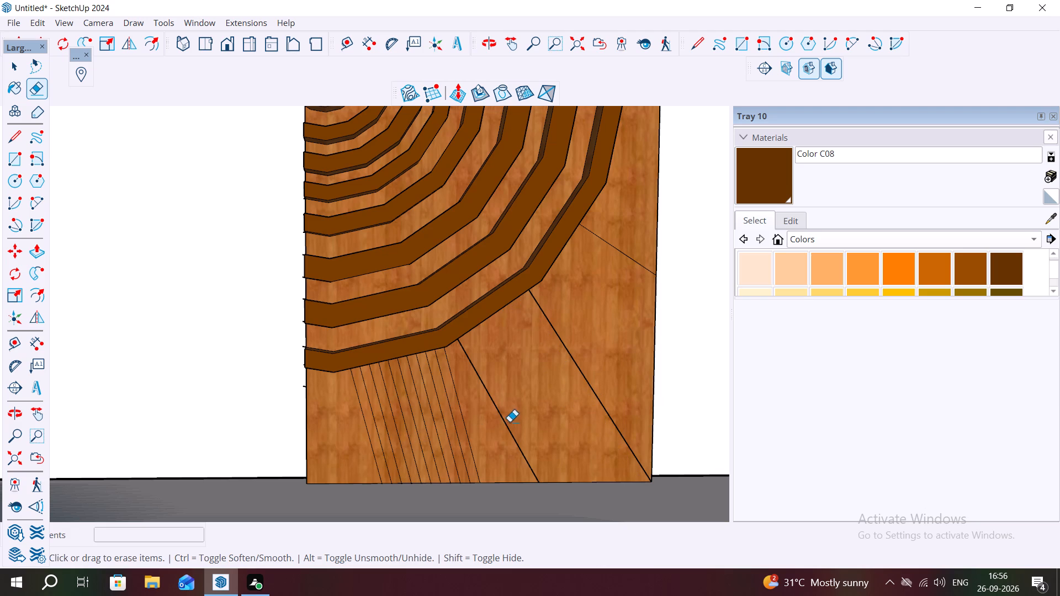
Erase the slanted line between the group of copied parallel lines and the line to the panel's lower corner.
click(504, 418)
Draw three fanning lines from the outermost ring's base to the panel's bottom edge, about 1' 3 15/16", 1' 5" and 1' 6 7/16" long.
key(l)
scroll(464, 352, up, 1)
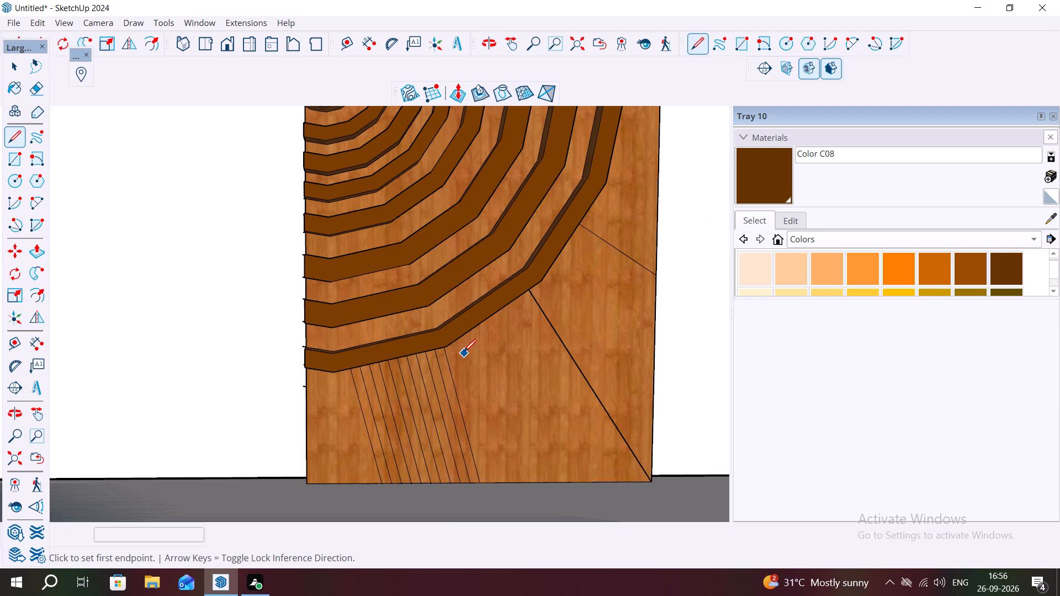
scroll(464, 352, up, 2)
middle_drag(459, 356, 455, 326)
scroll(259, 273, down, 5)
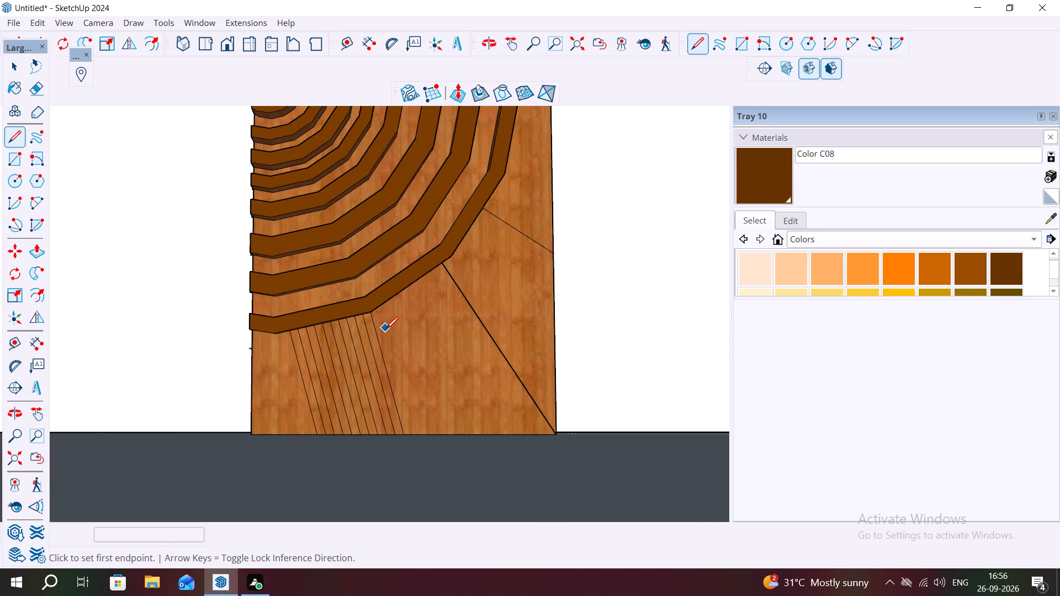
middle_drag(386, 329, 385, 292)
scroll(389, 317, up, 5)
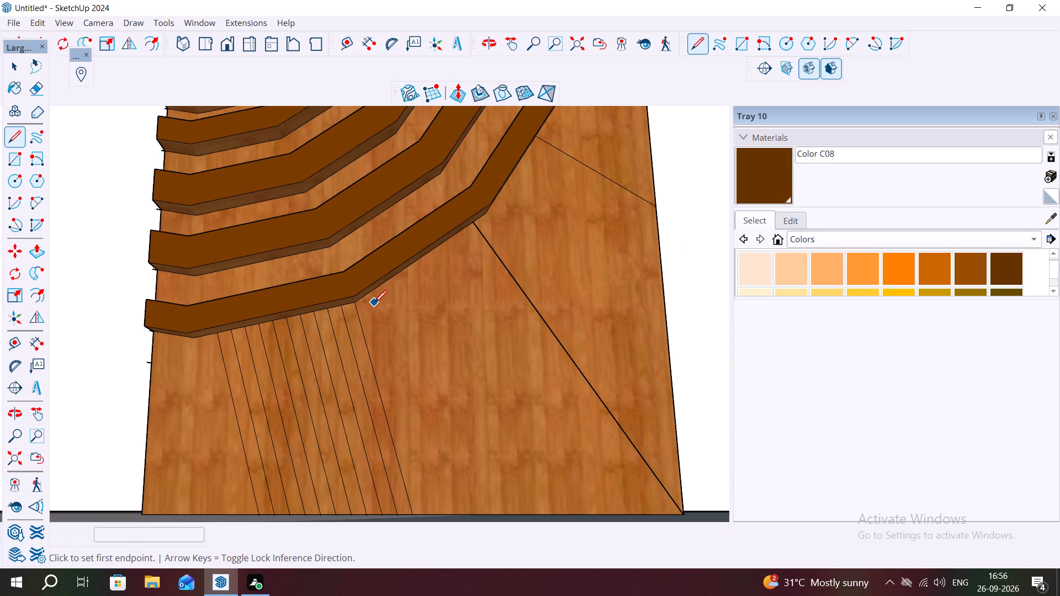
click(368, 296)
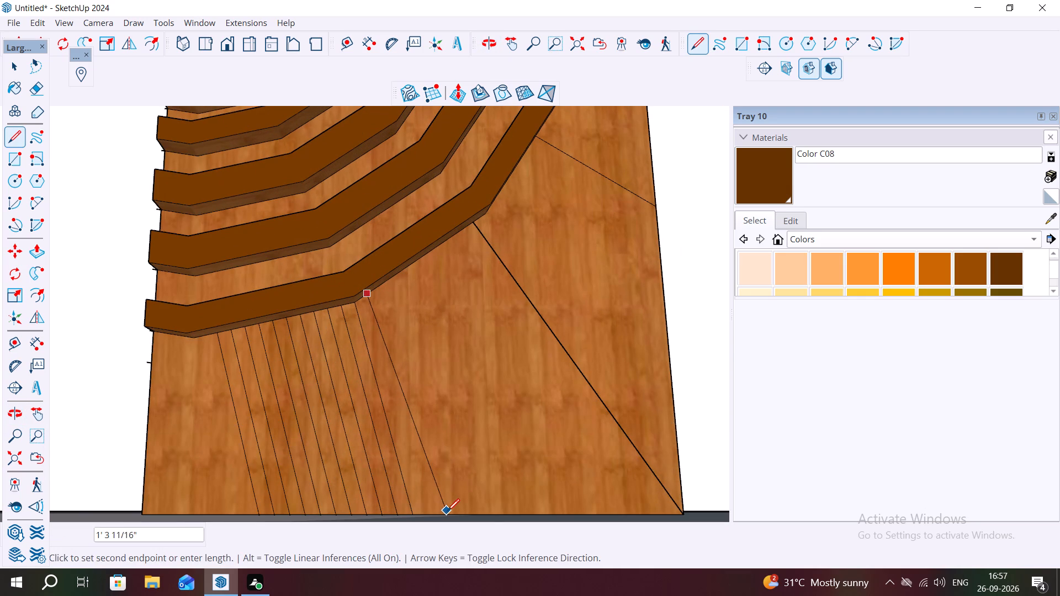
click(447, 516)
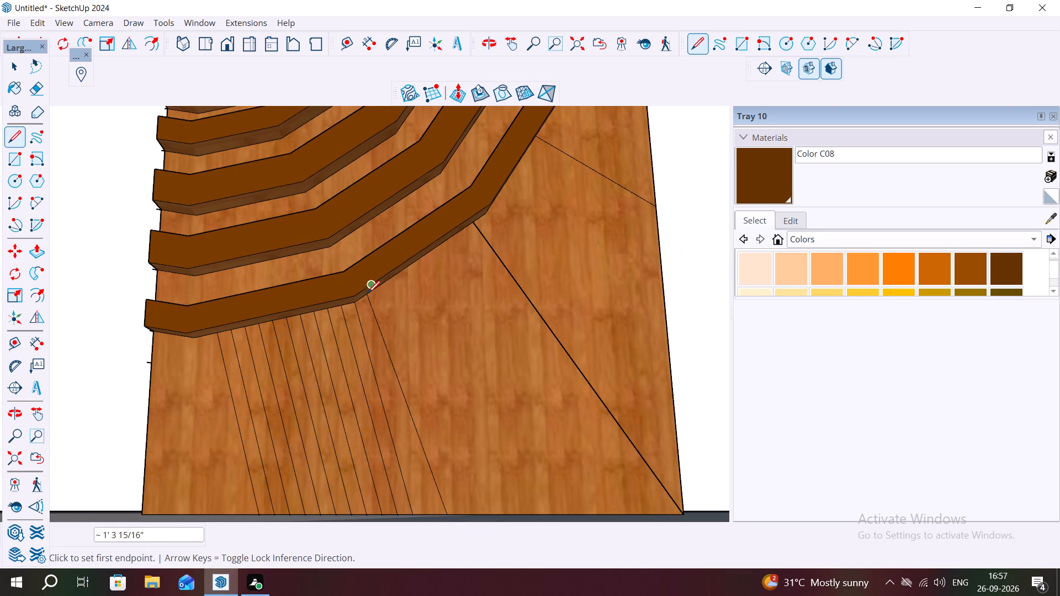
click(381, 286)
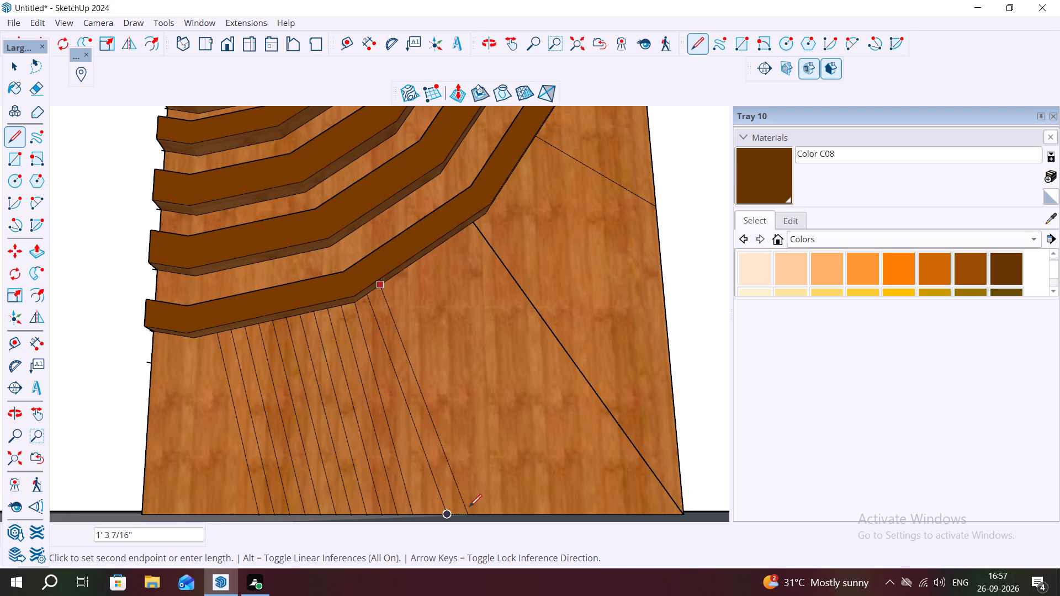
click(480, 511)
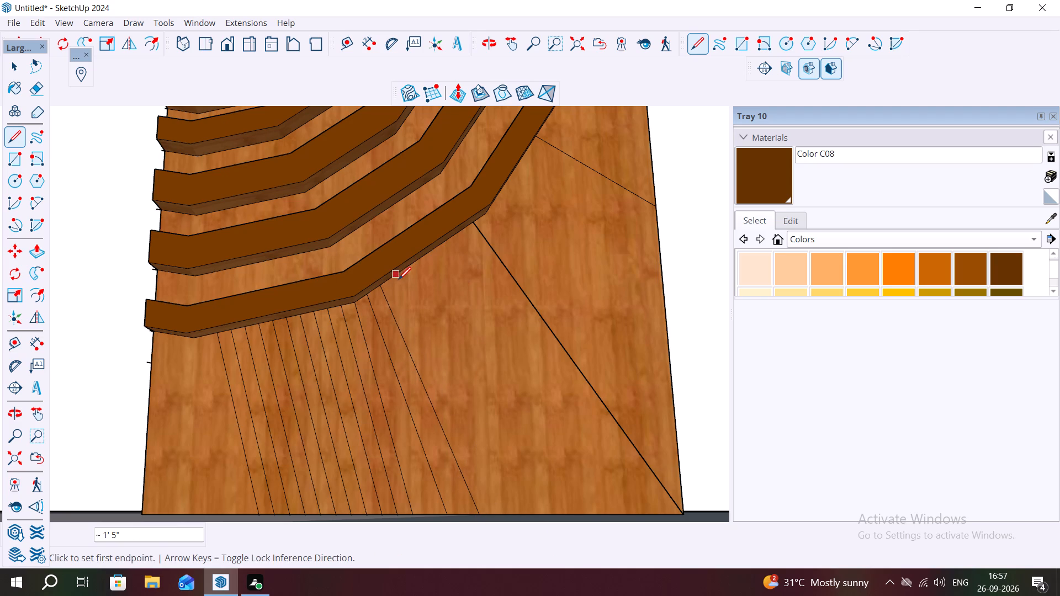
click(394, 278)
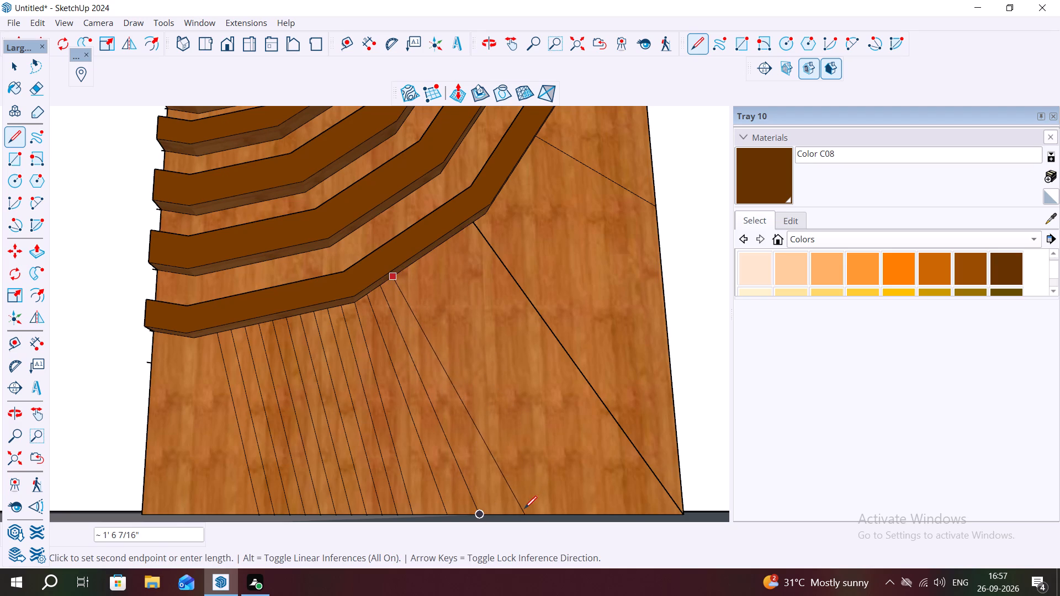
click(524, 511)
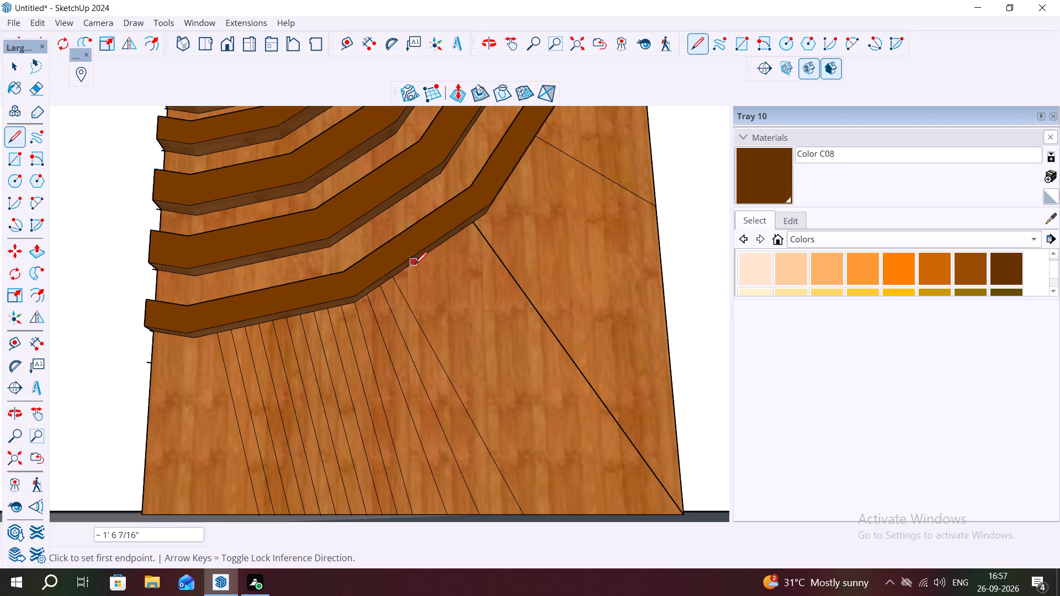
Continue the fan towards the panel's lower corner with three more lines about 1' 8 1/16", 1' 9 3/8" and 1' 10 7/8" long.
click(408, 269)
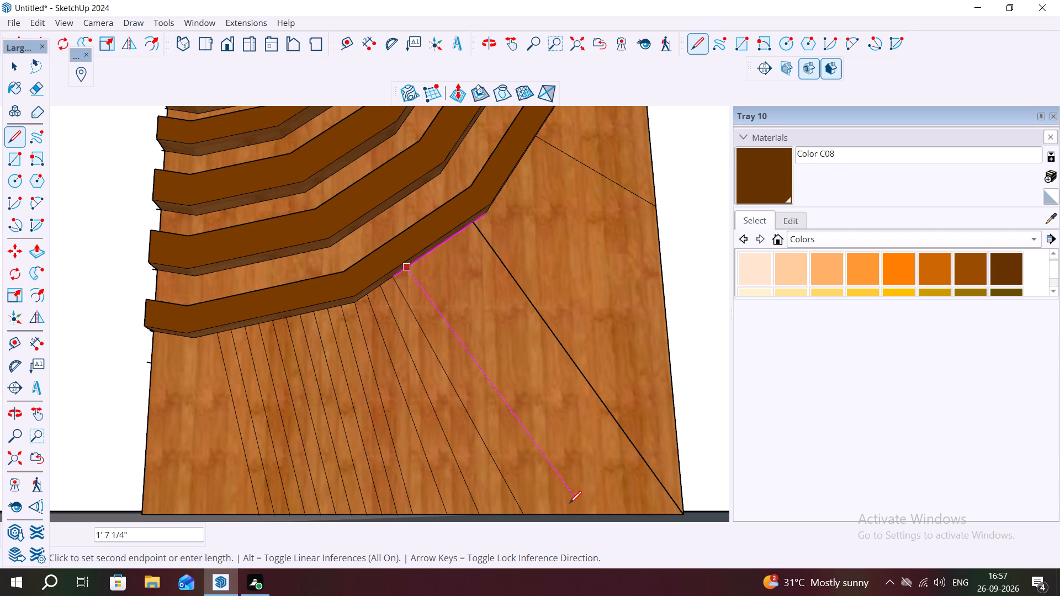
click(569, 515)
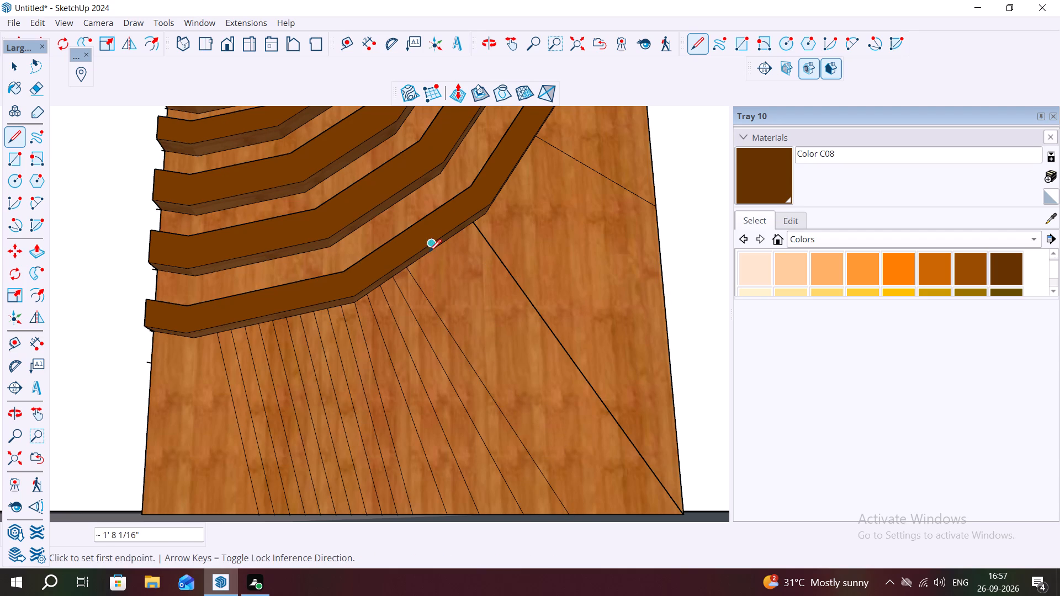
click(429, 257)
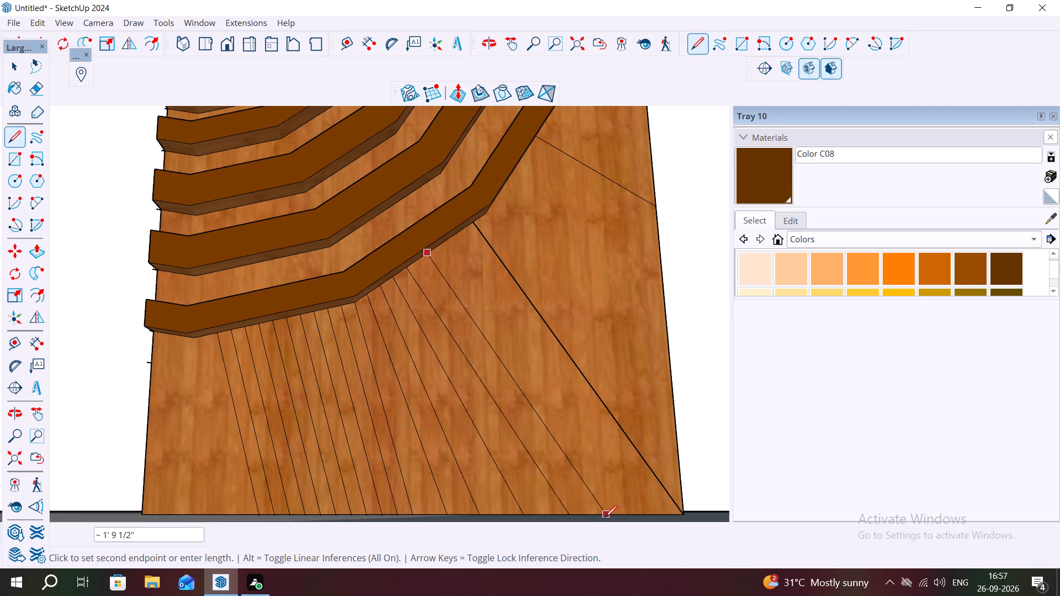
click(605, 518)
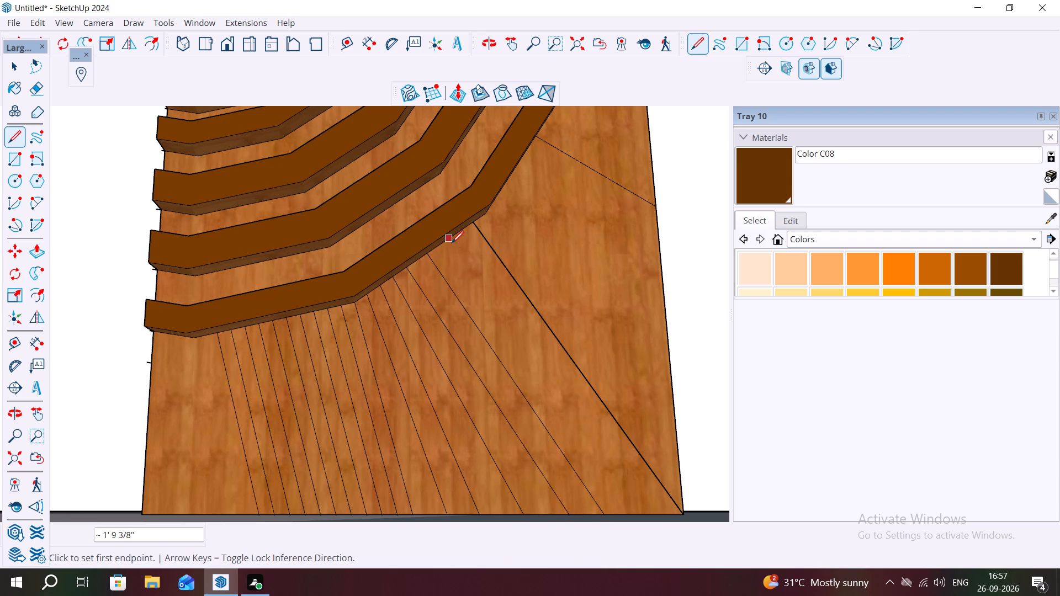
click(453, 242)
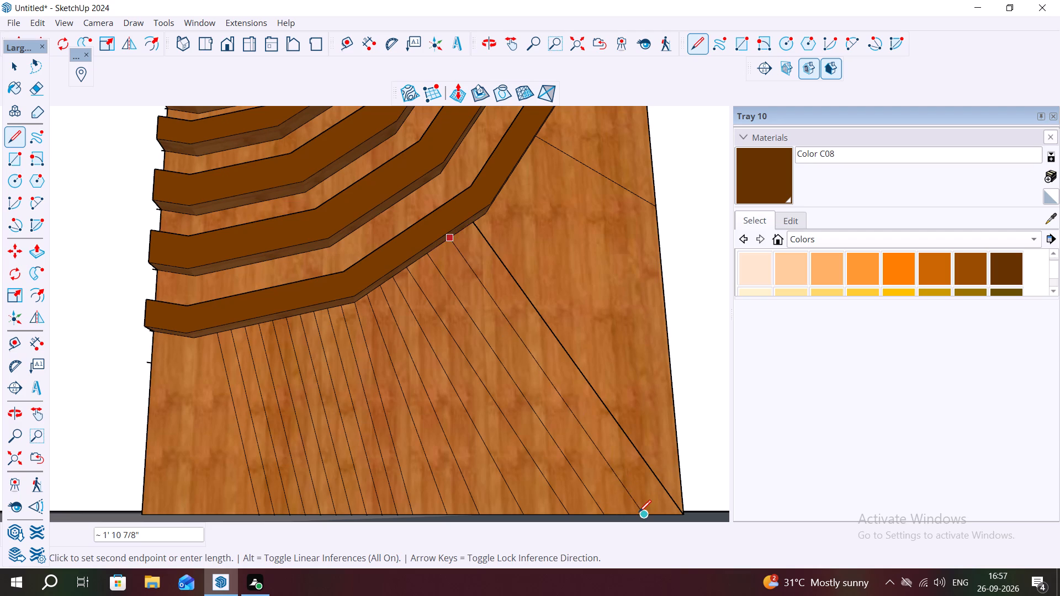
click(639, 512)
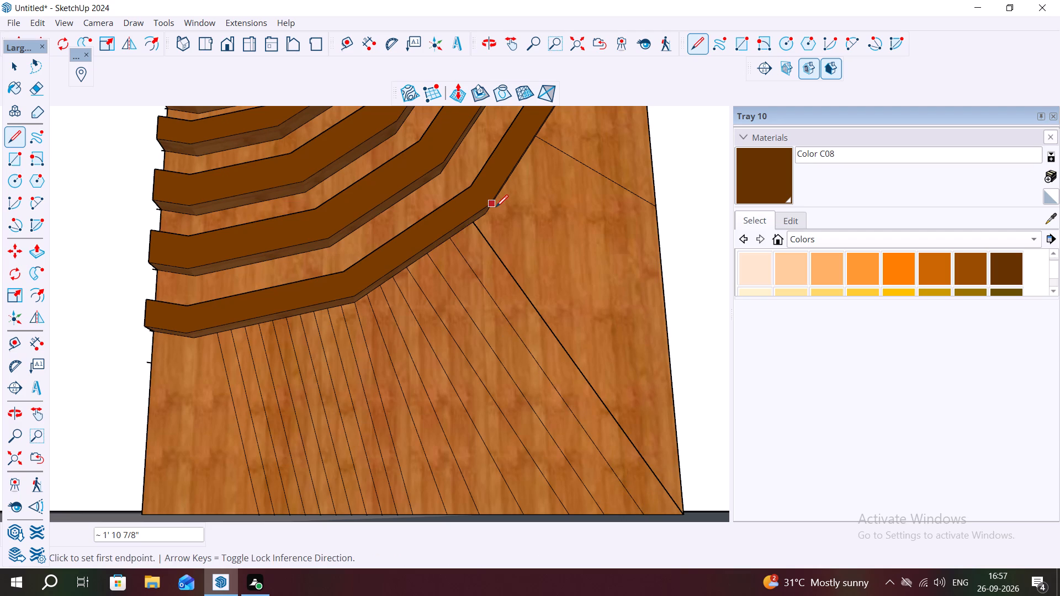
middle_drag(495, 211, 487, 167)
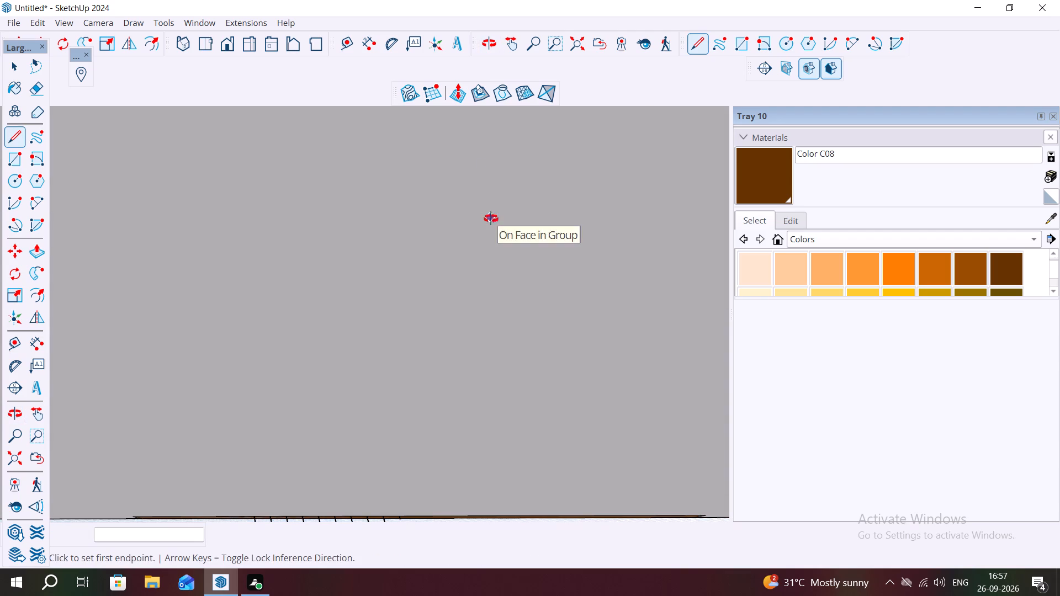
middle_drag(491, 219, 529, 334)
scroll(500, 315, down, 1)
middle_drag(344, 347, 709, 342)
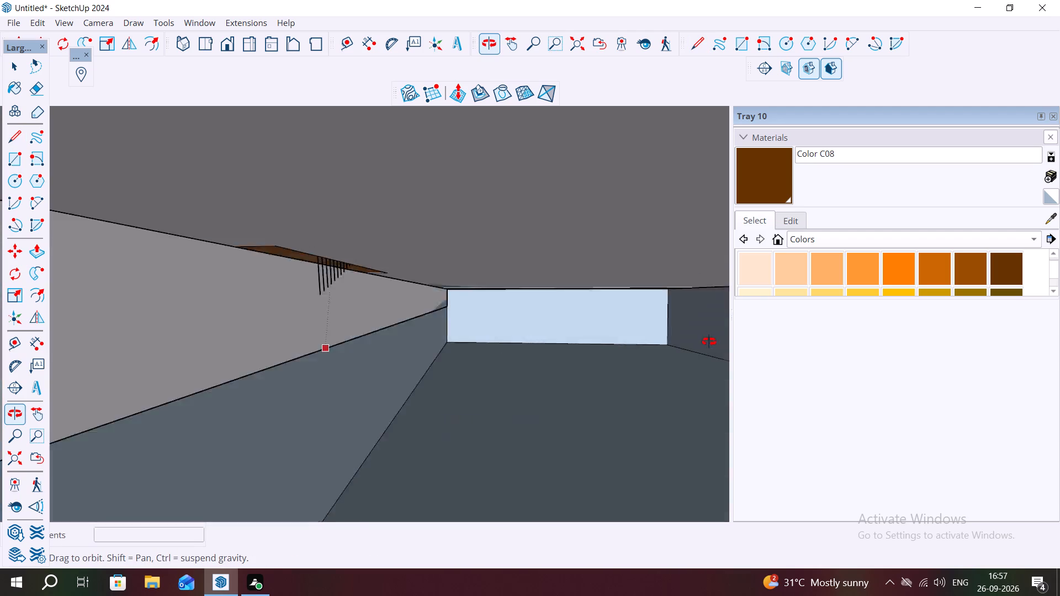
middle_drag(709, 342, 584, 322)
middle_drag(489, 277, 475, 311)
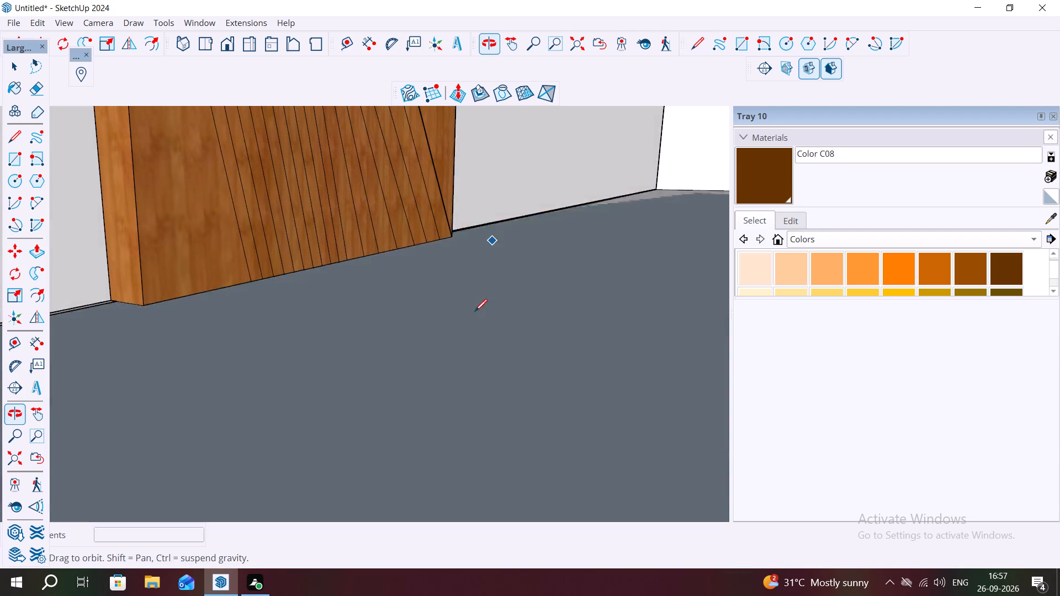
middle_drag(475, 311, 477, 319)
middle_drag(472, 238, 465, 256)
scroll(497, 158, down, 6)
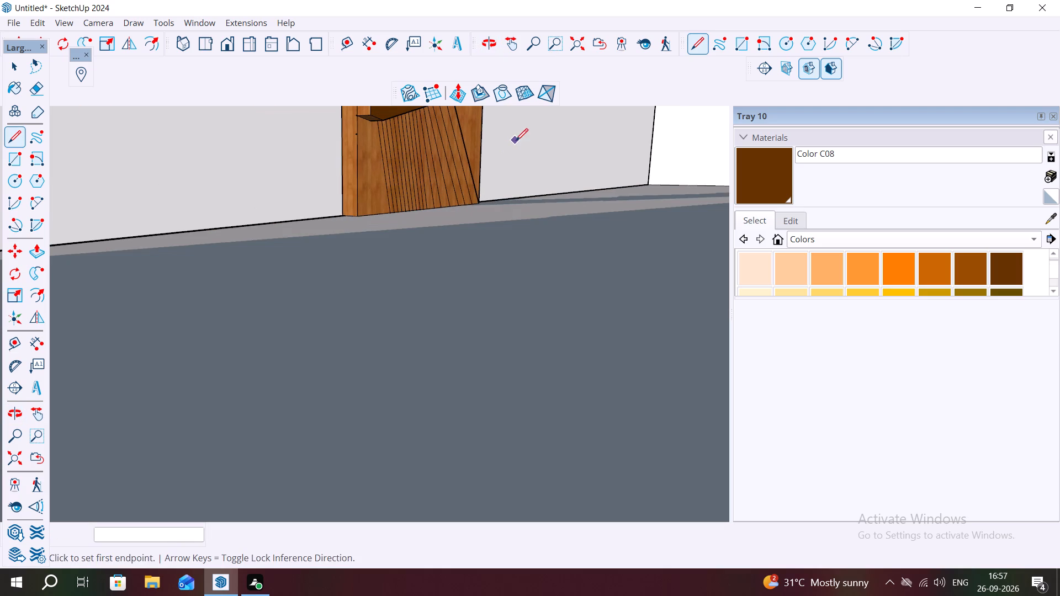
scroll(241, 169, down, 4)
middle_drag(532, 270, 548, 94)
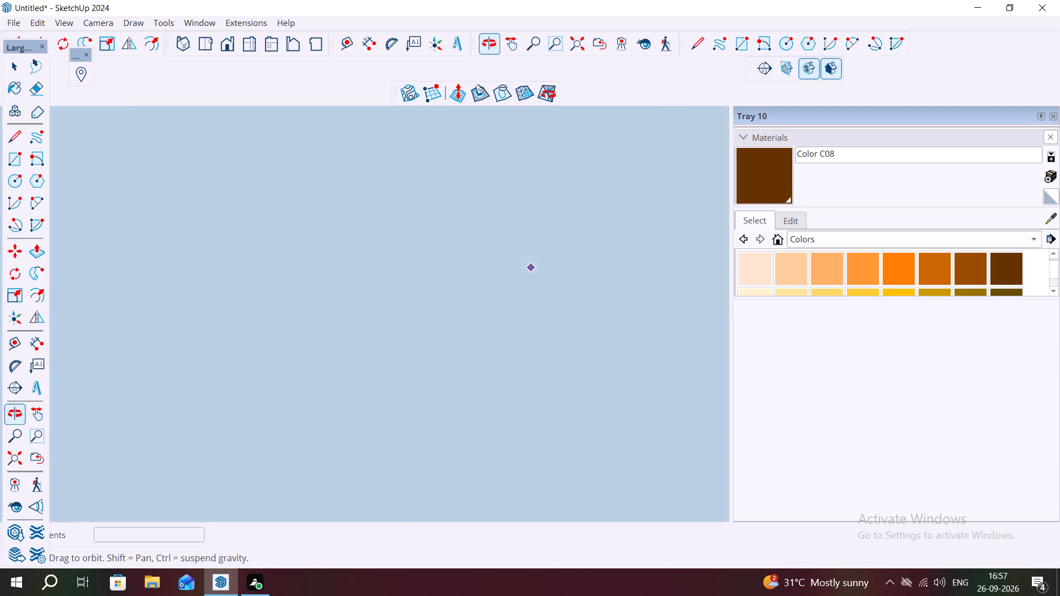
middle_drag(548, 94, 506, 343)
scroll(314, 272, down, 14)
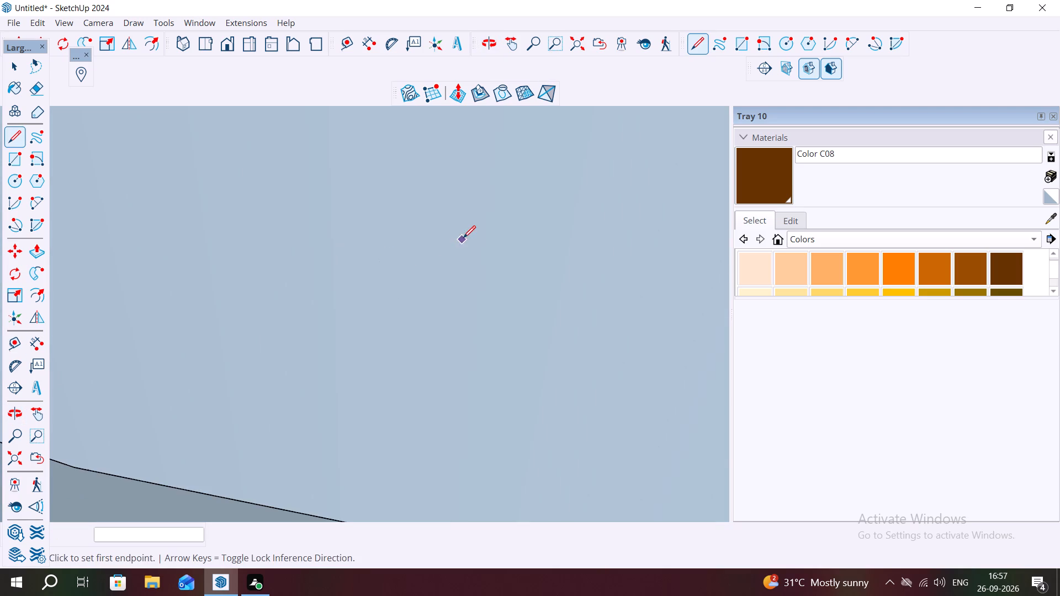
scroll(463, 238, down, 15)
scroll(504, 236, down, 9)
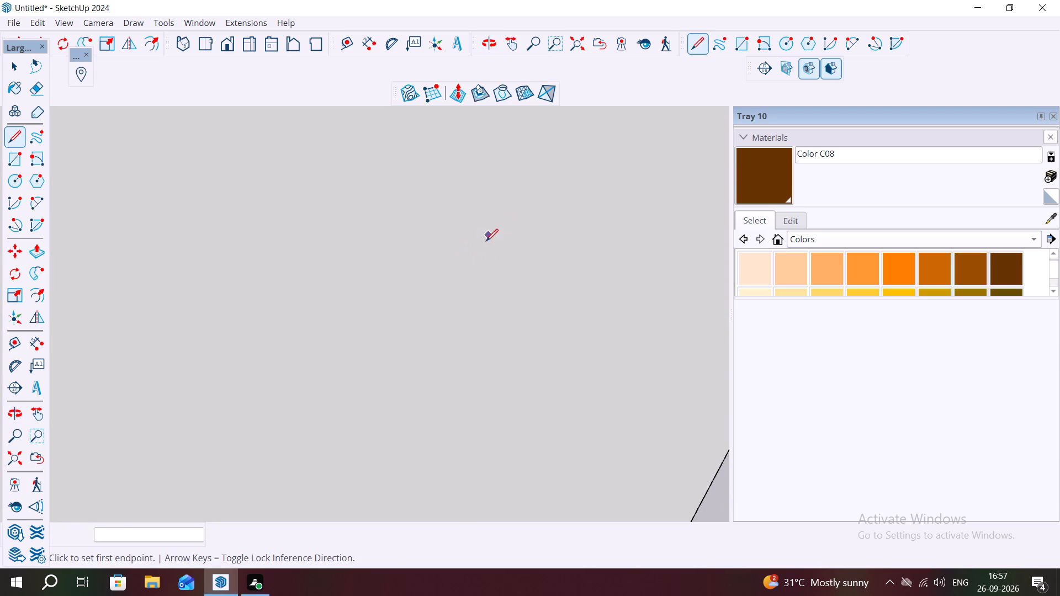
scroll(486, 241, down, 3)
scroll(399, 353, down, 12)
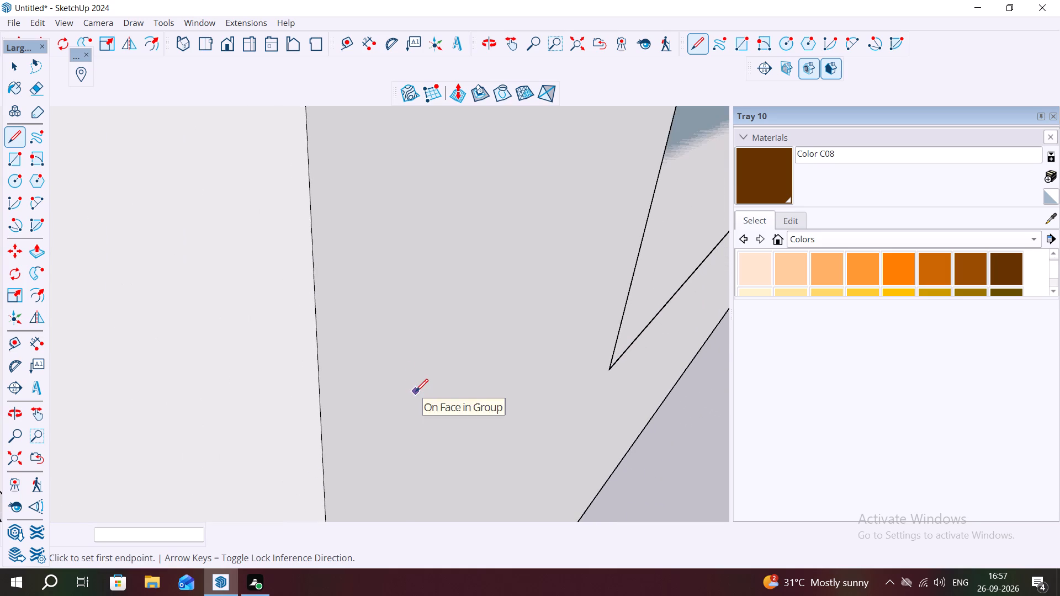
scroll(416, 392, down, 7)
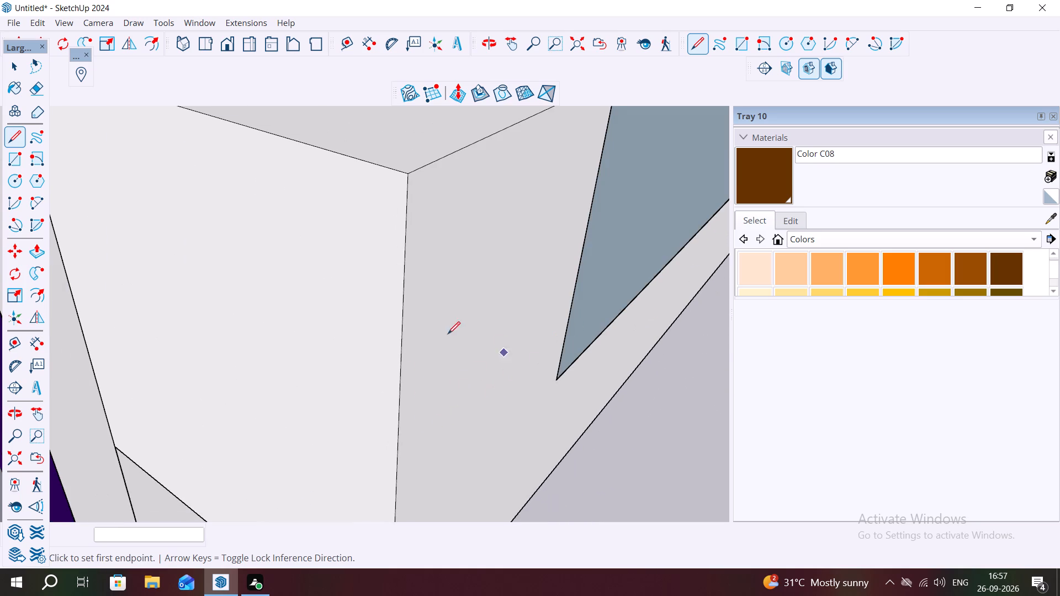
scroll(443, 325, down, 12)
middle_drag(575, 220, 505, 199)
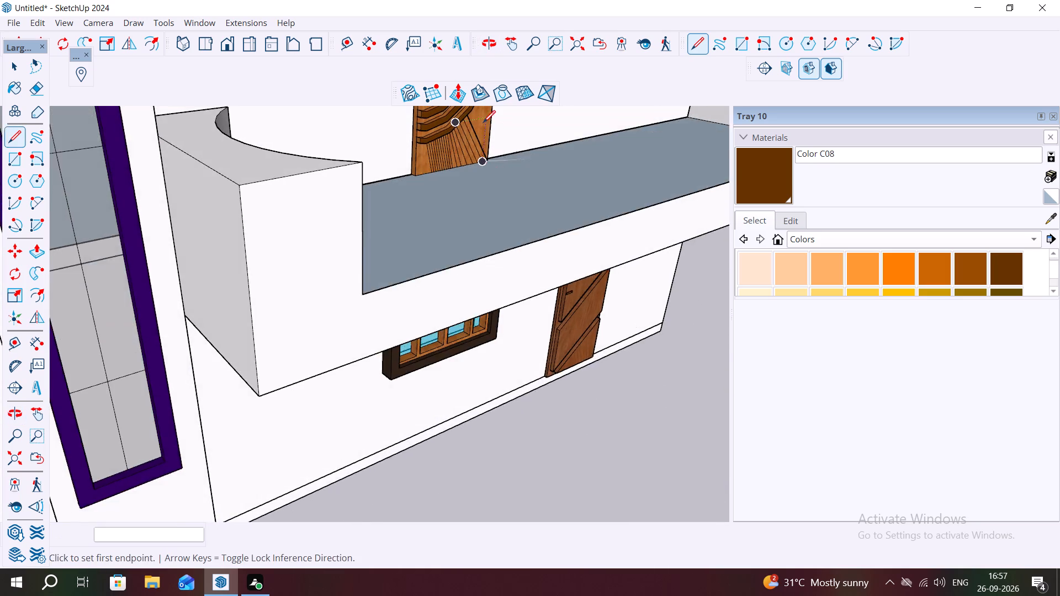
Delete the thick slanted line running from the outermost ring to the panel's lower corner.
scroll(483, 123, up, 8)
middle_drag(485, 177, 444, 266)
scroll(439, 227, up, 5)
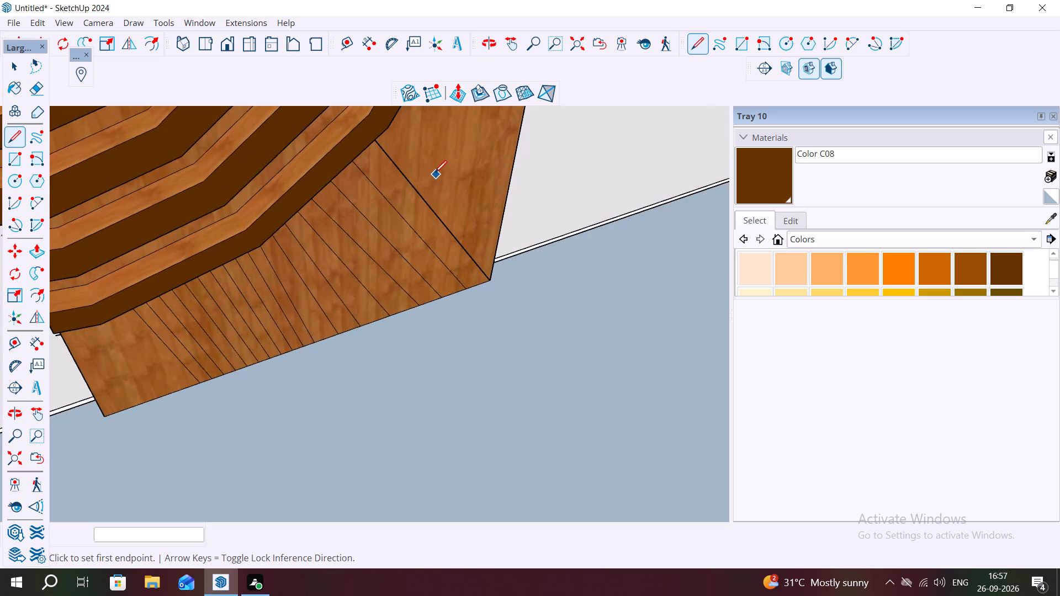
scroll(434, 173, up, 3)
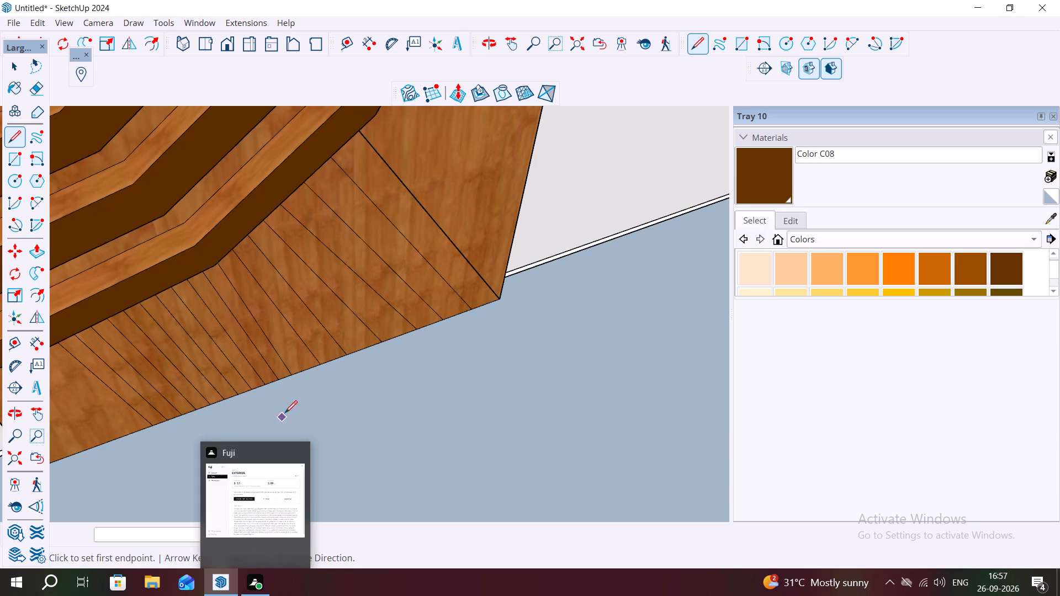
middle_drag(632, 230, 505, 230)
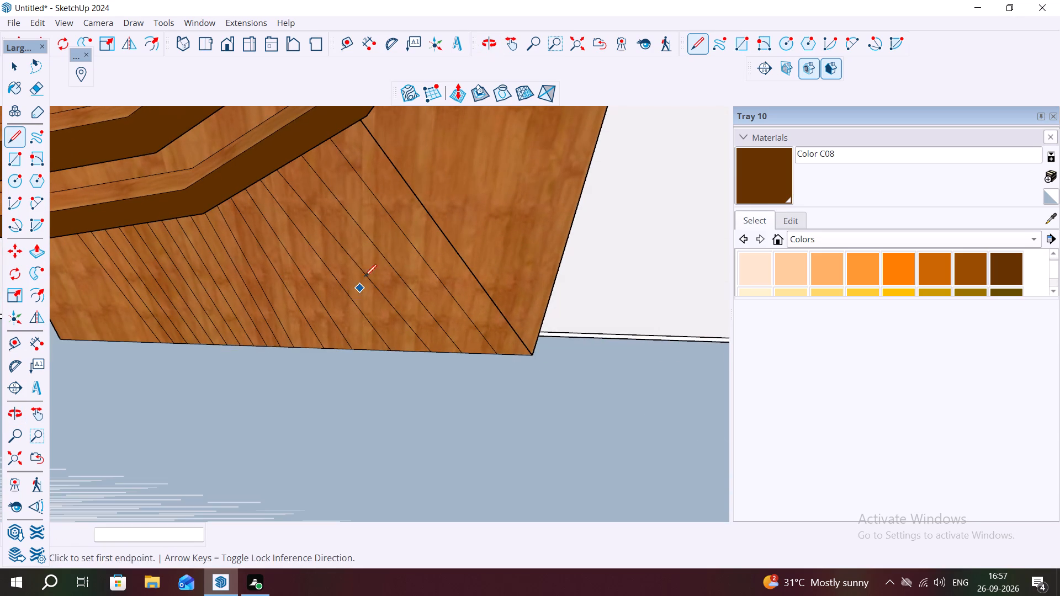
scroll(396, 230, up, 3)
key(space)
click(447, 217)
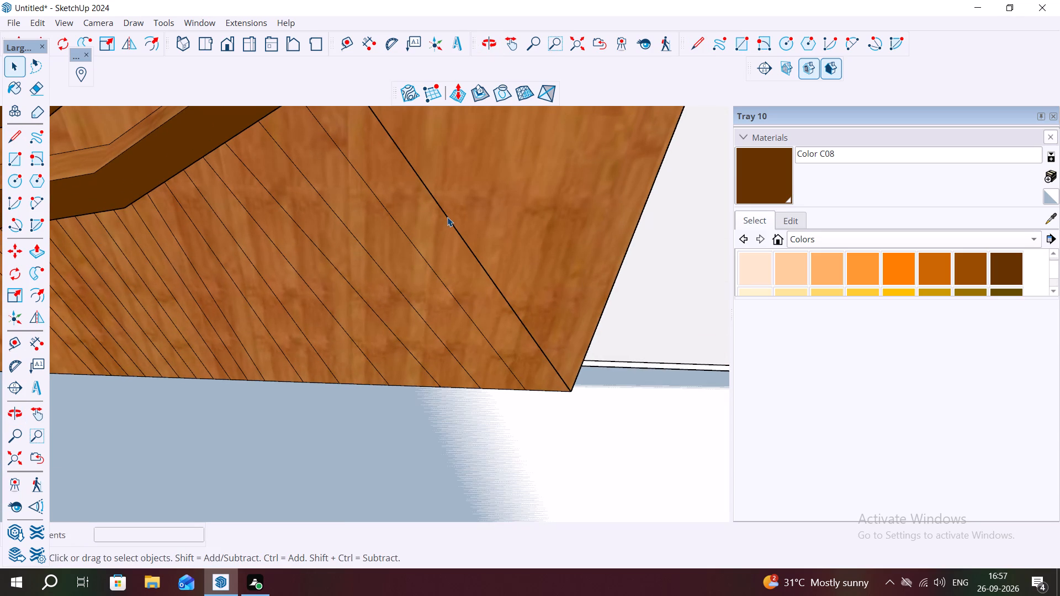
key(Delete)
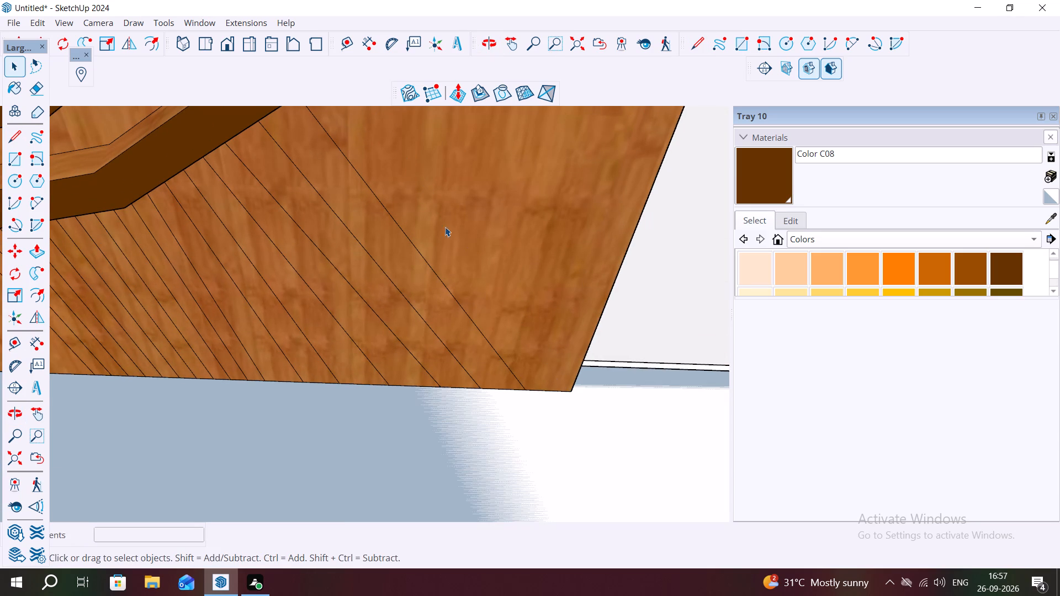
Delete the short leftover line stub at the outermost ring's base, beside the last fanning line.
scroll(547, 300, down, 7)
middle_drag(488, 217, 473, 199)
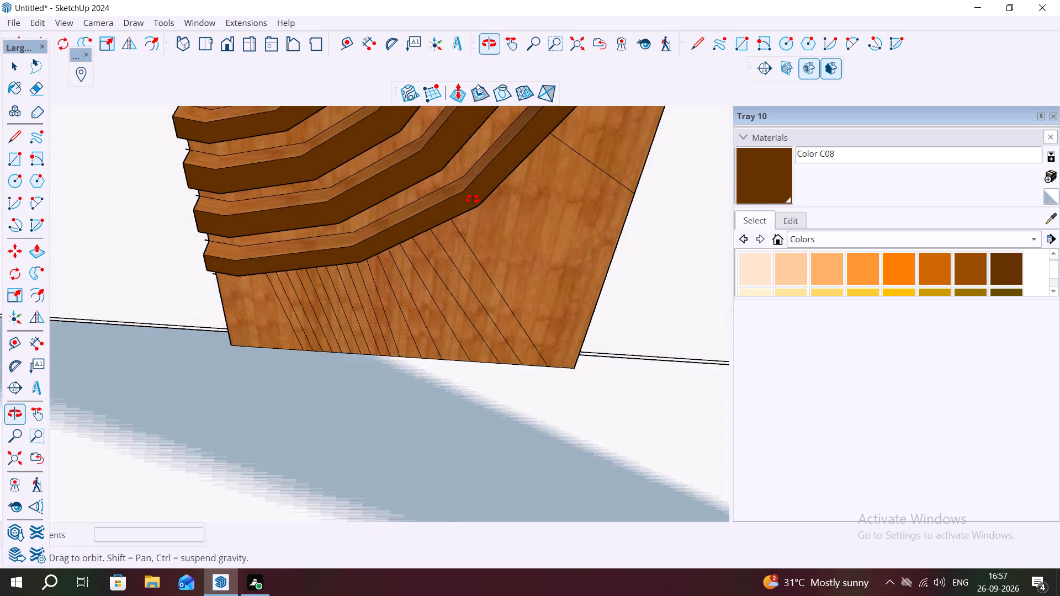
middle_drag(473, 199, 463, 178)
scroll(469, 232, up, 3)
middle_drag(468, 227, 465, 198)
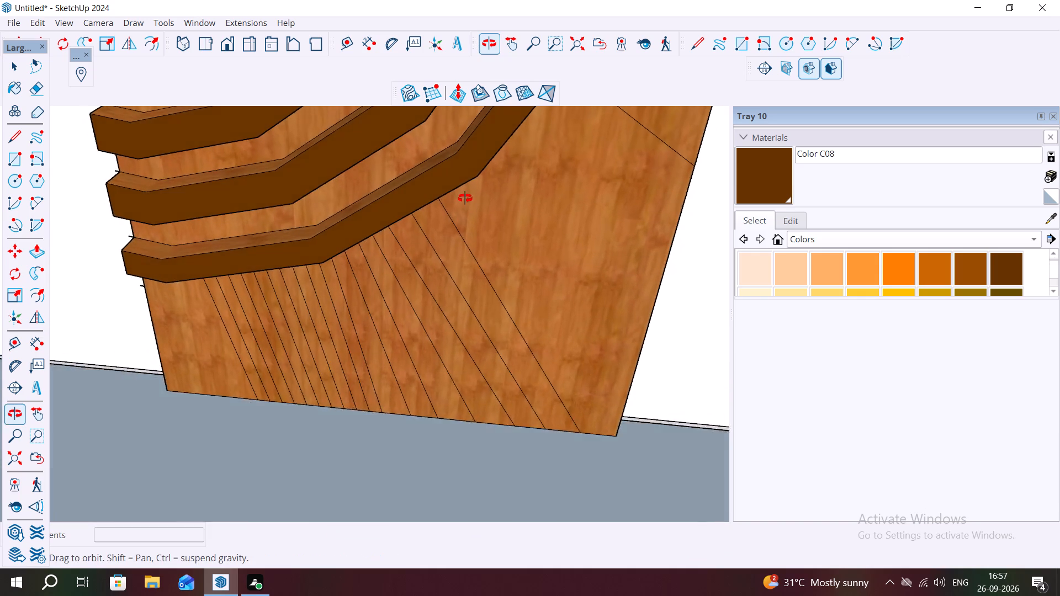
middle_drag(465, 198, 463, 128)
scroll(462, 171, up, 4)
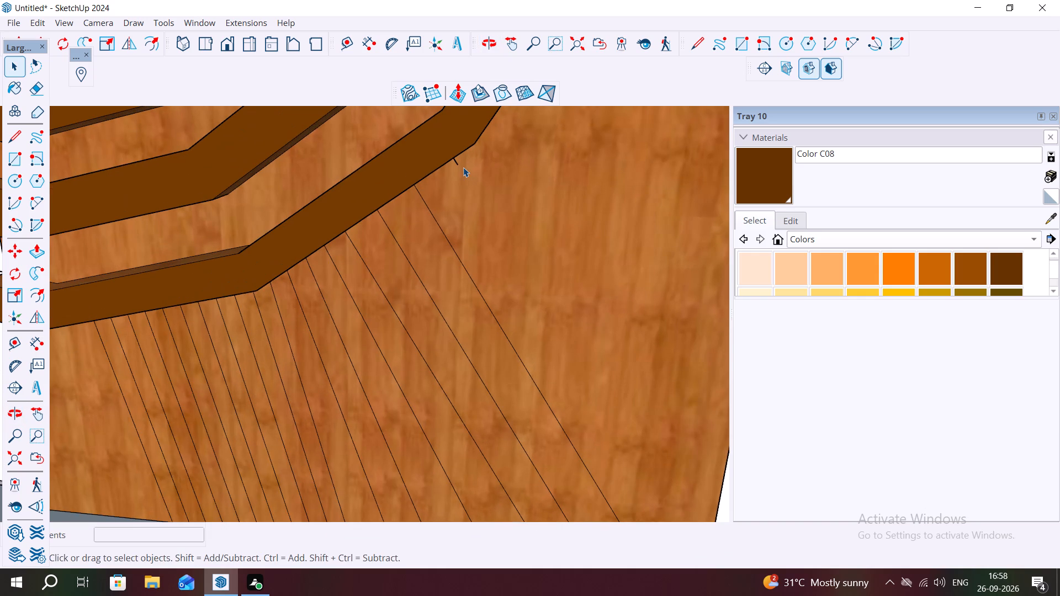
click(457, 161)
key(Delete)
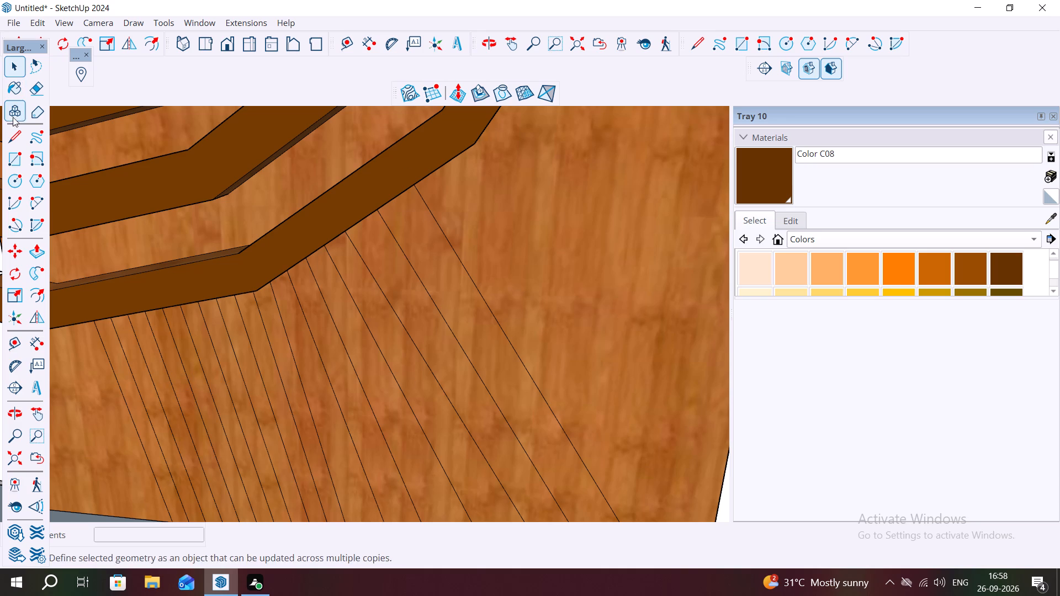
Draw a fanning line about 2' 3/8" from the outermost ring to the panel's lower corner, and two about 1' 8 15/16" and 1' 6 1/8" to its side edge.
click(17, 134)
middle_drag(439, 177, 411, 122)
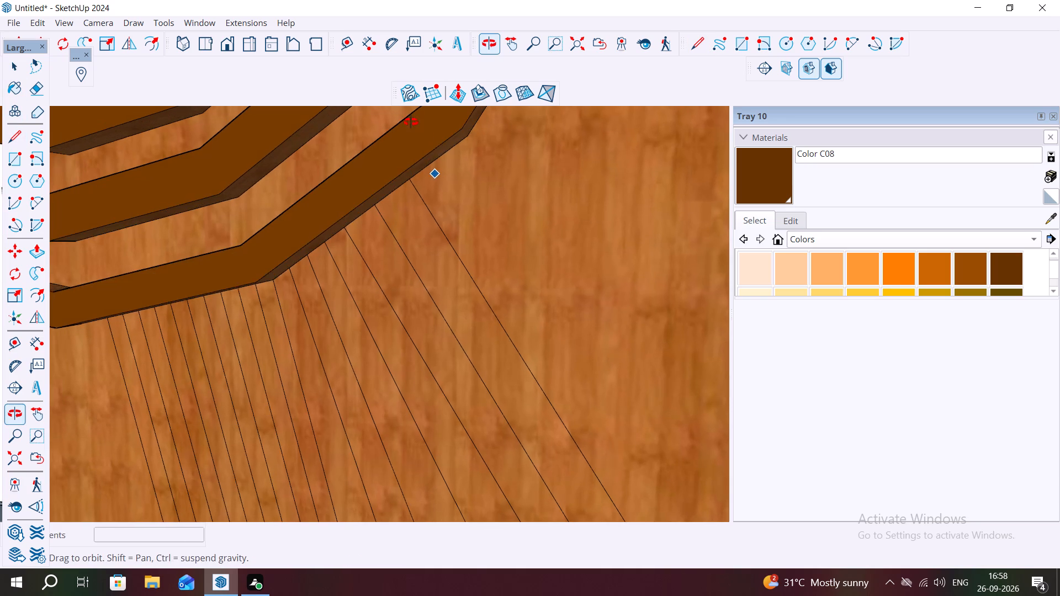
middle_drag(411, 122, 412, 108)
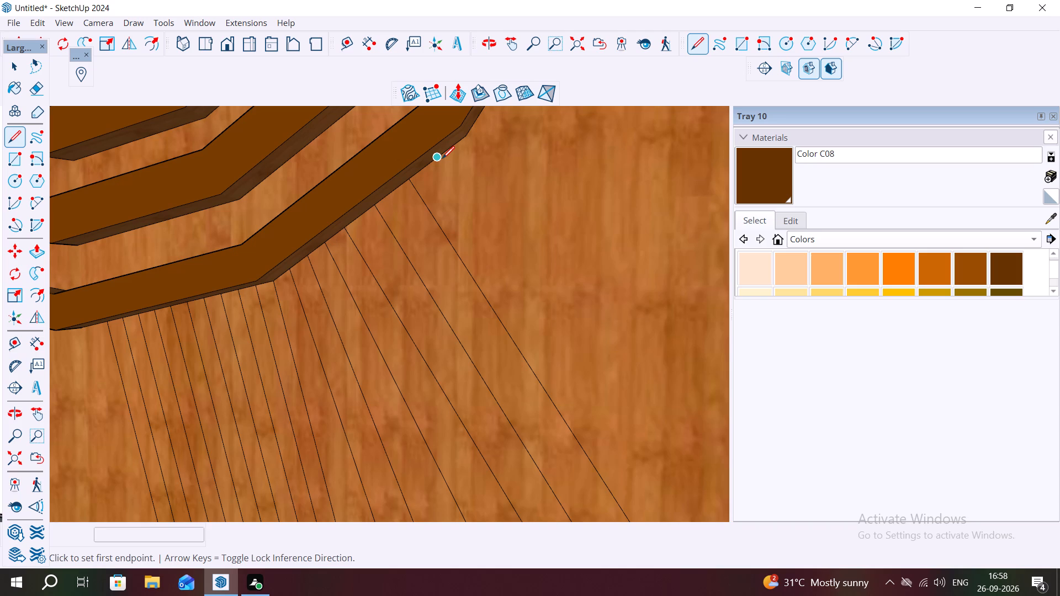
click(438, 155)
scroll(309, 137, down, 6)
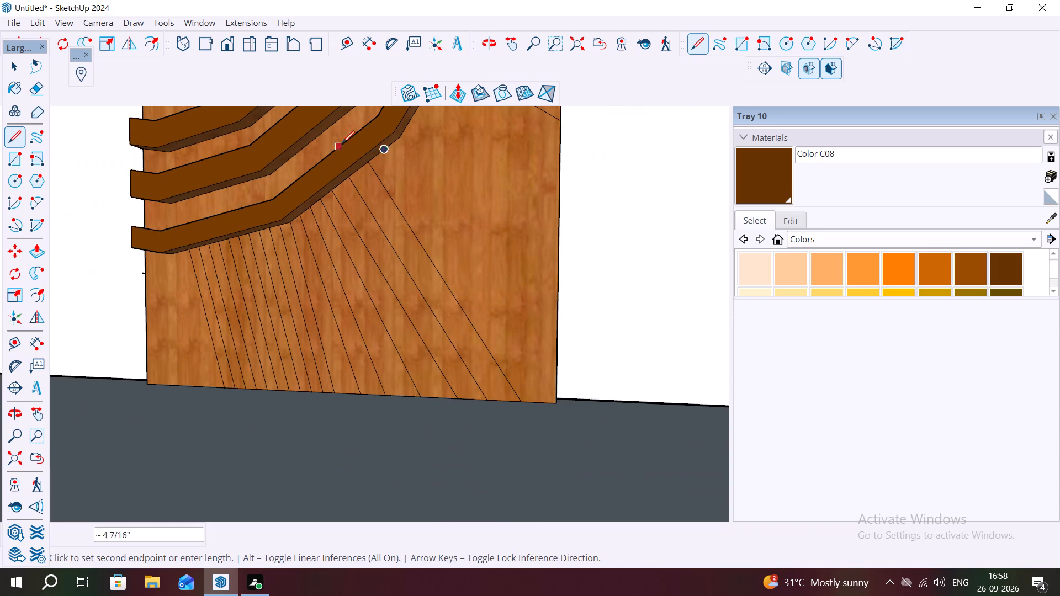
click(554, 399)
middle_drag(394, 110, 395, 90)
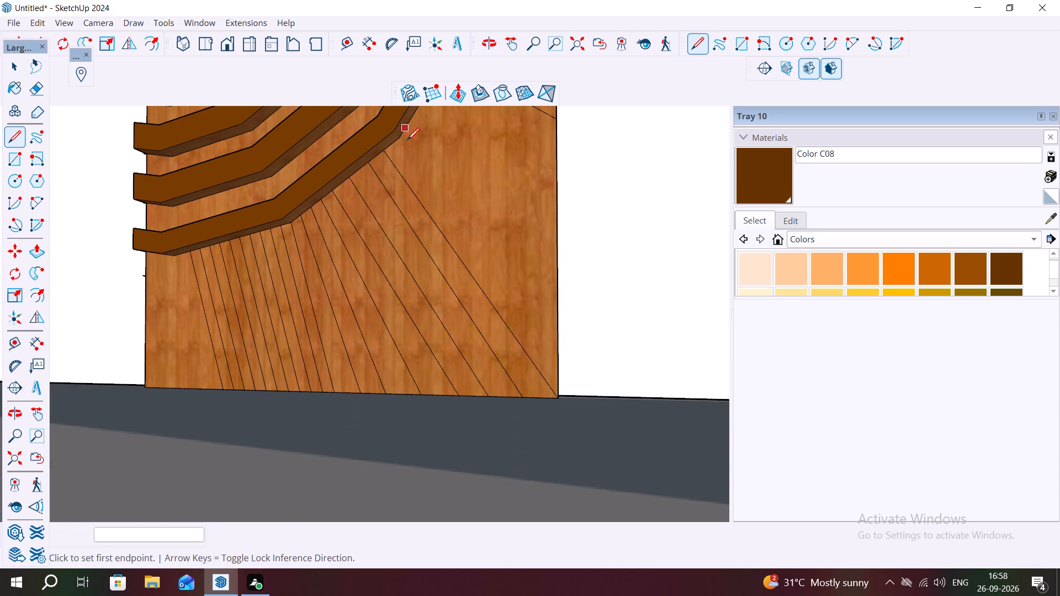
click(400, 139)
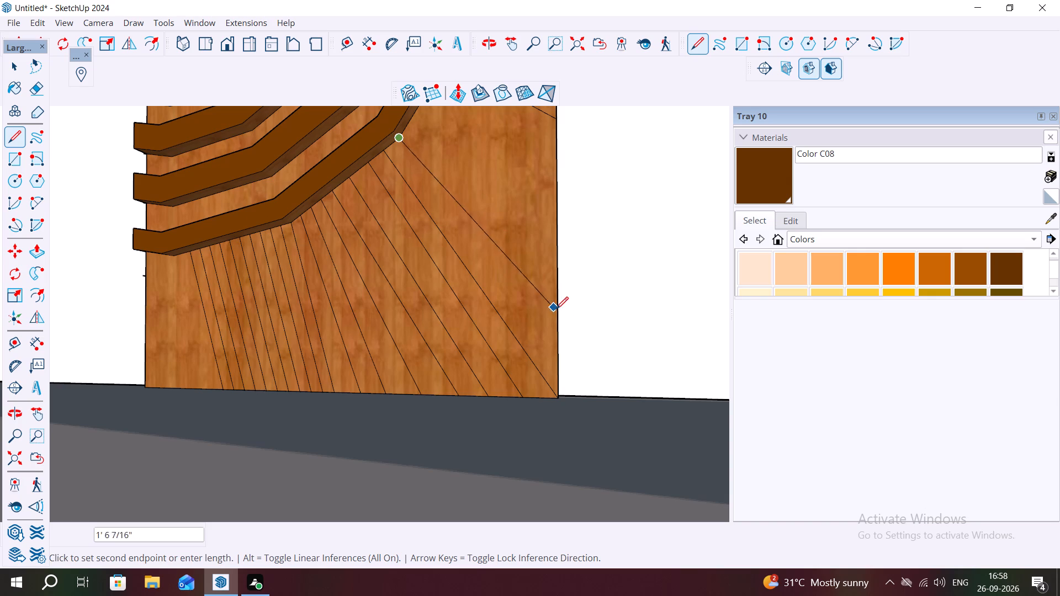
click(559, 344)
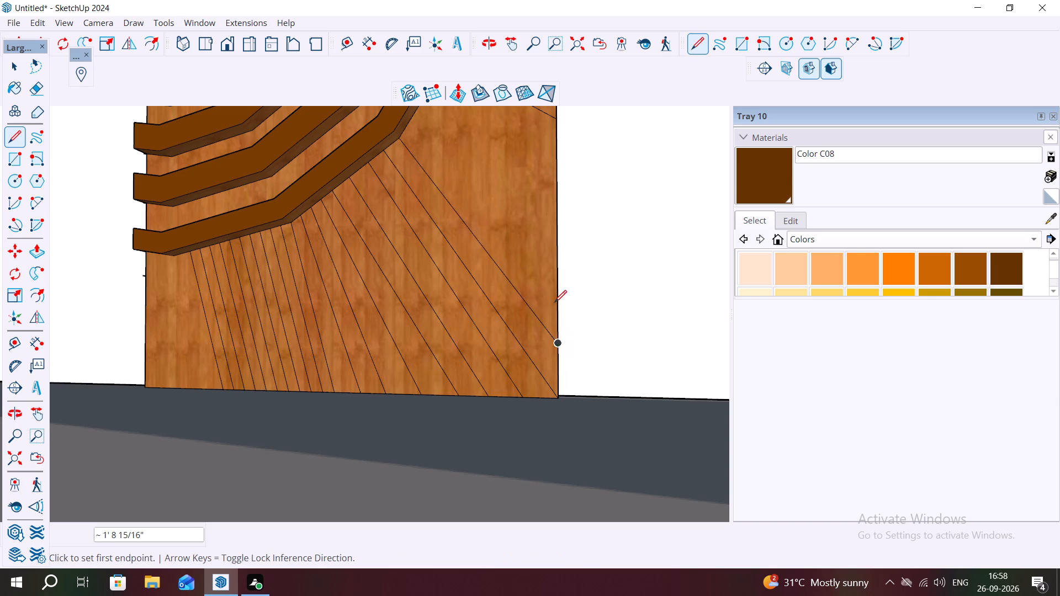
click(412, 123)
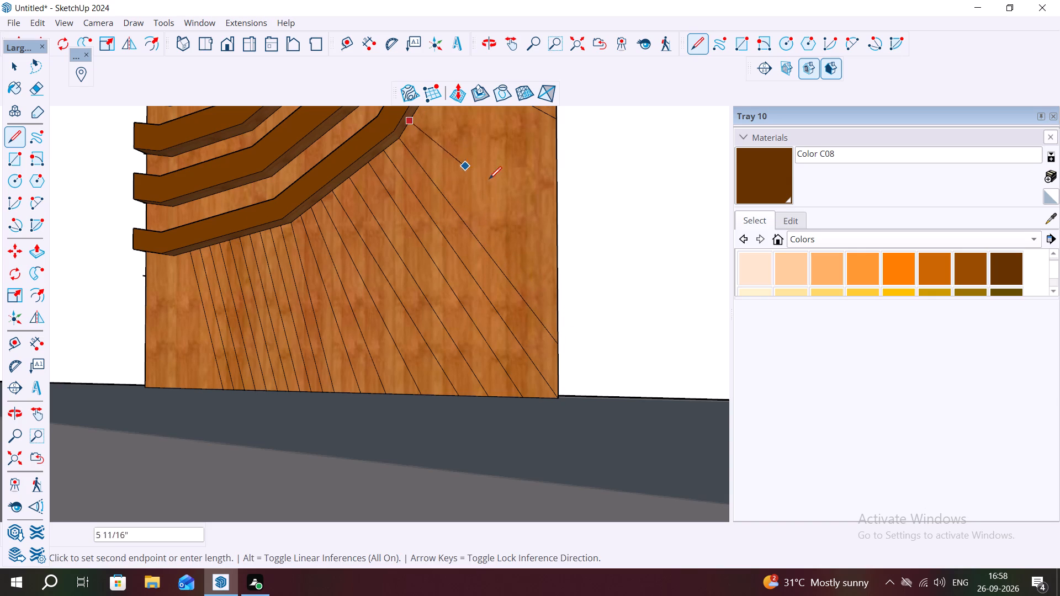
click(557, 289)
Continue the fan up the panel's side edge with three lines about 1' 4 3/16", 1' 2 3/4" and 1' 7/8" long from the outermost ring.
scroll(489, 166, down, 3)
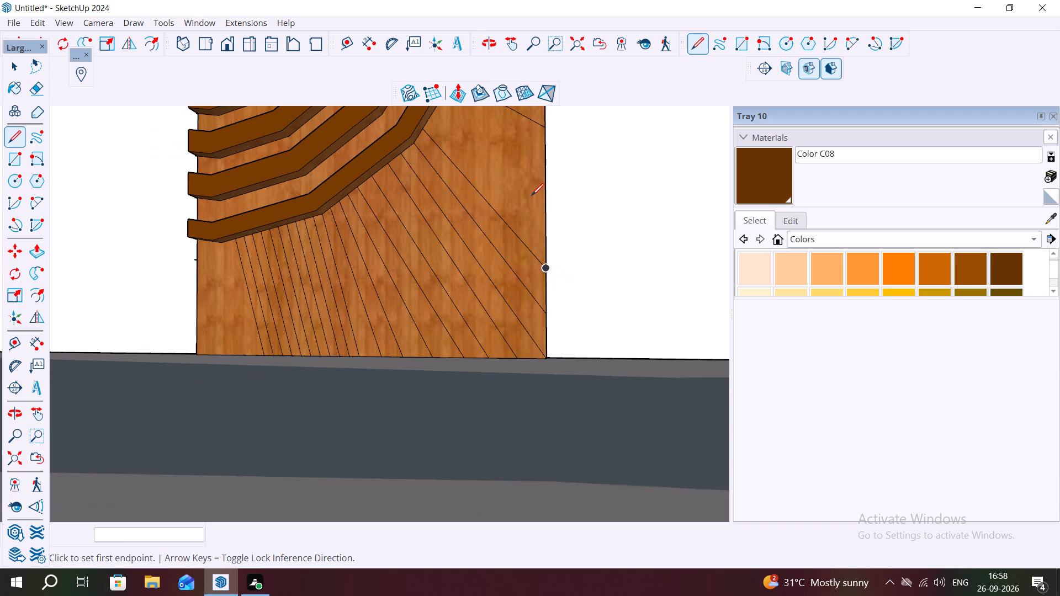
scroll(532, 195, down, 1)
scroll(459, 132, up, 3)
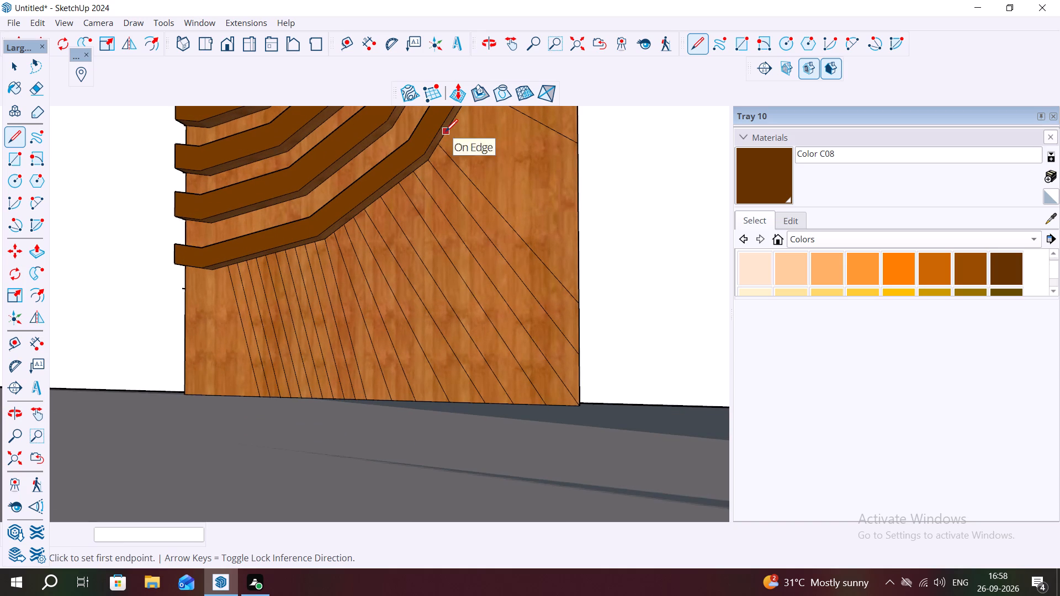
click(446, 132)
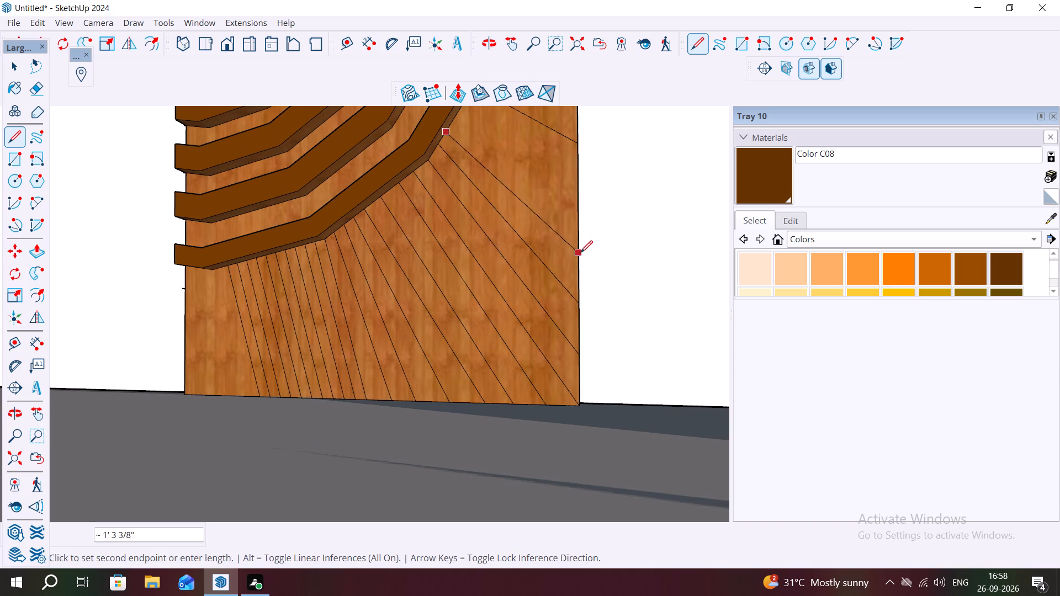
click(576, 267)
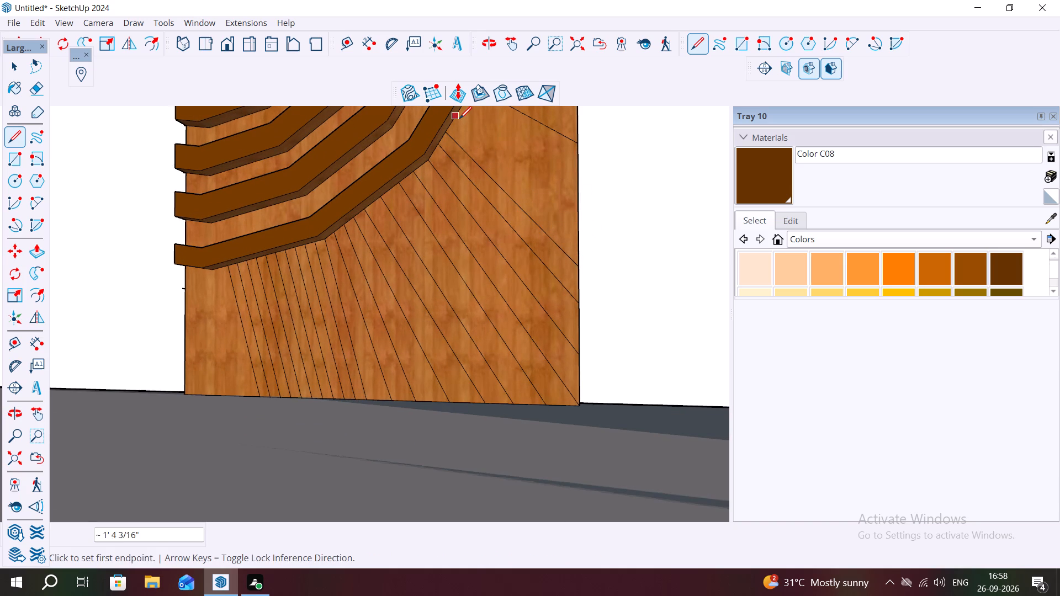
click(459, 119)
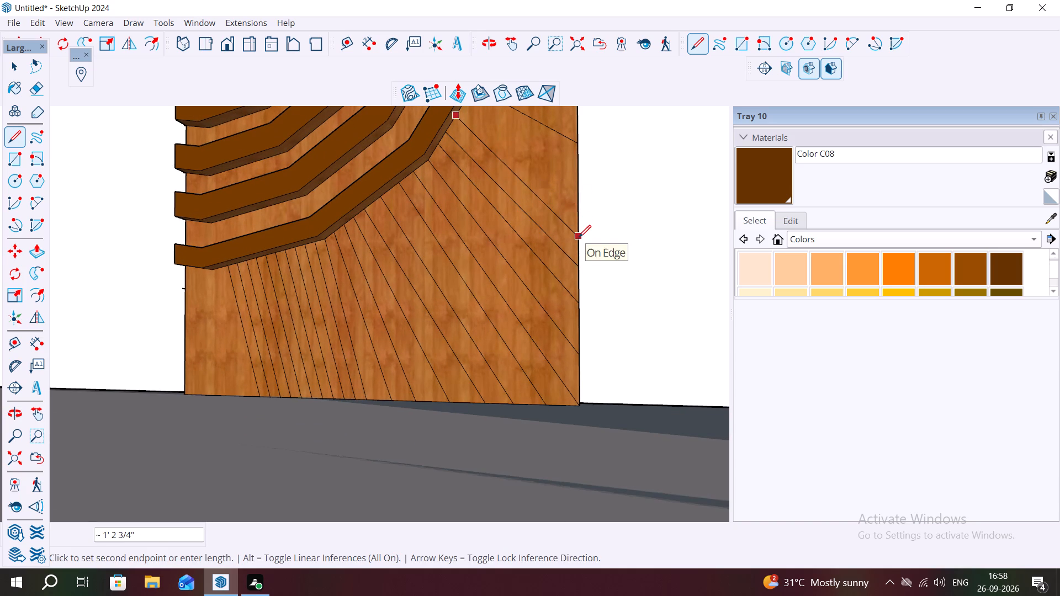
click(579, 237)
scroll(635, 138, up, 1)
scroll(485, 144, down, 1)
scroll(382, 138, down, 3)
scroll(418, 107, up, 4)
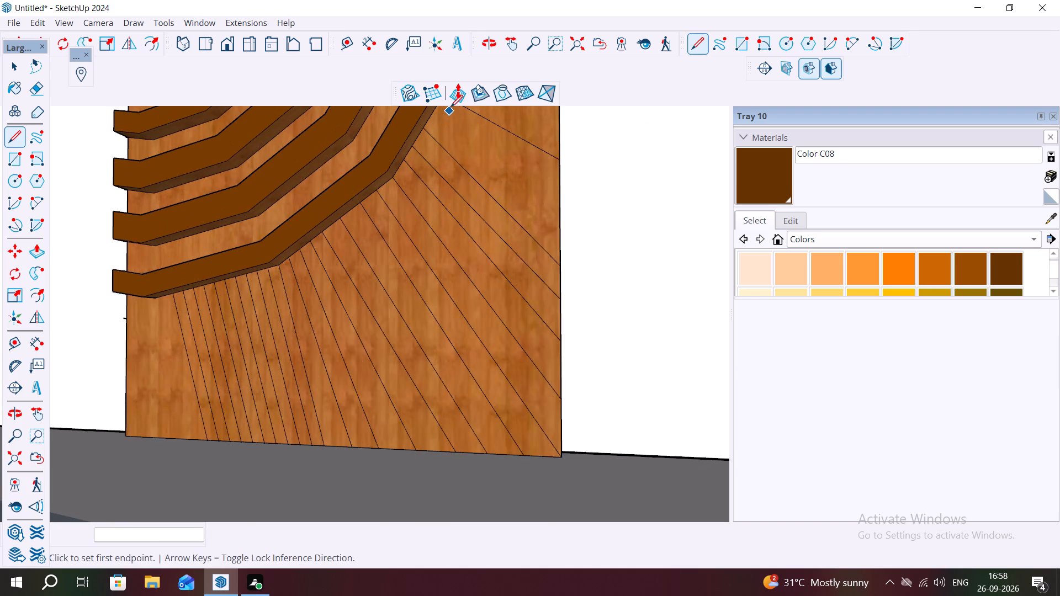
scroll(451, 107, up, 4)
click(434, 111)
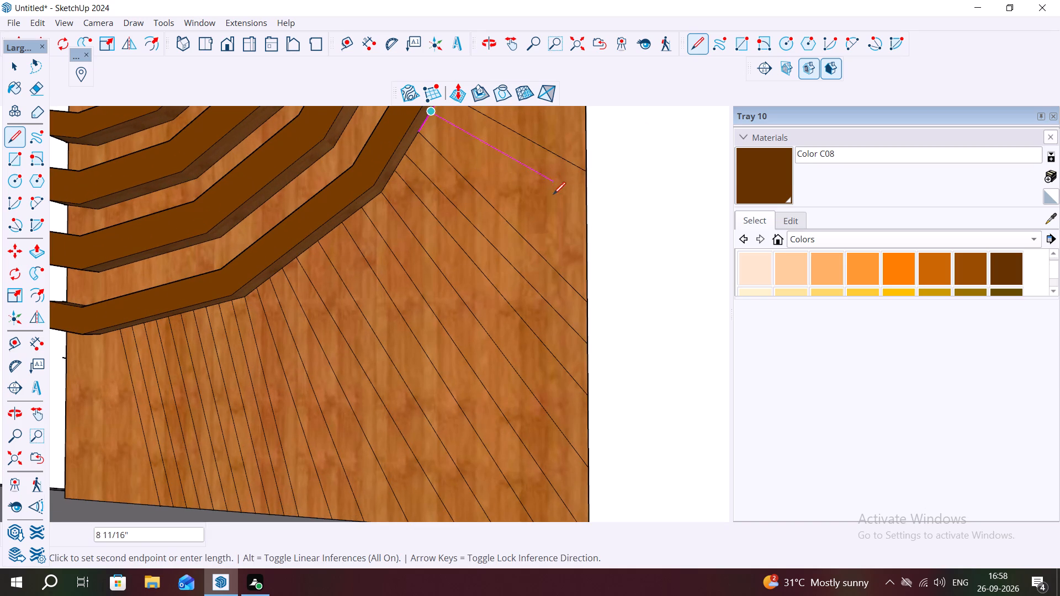
click(585, 249)
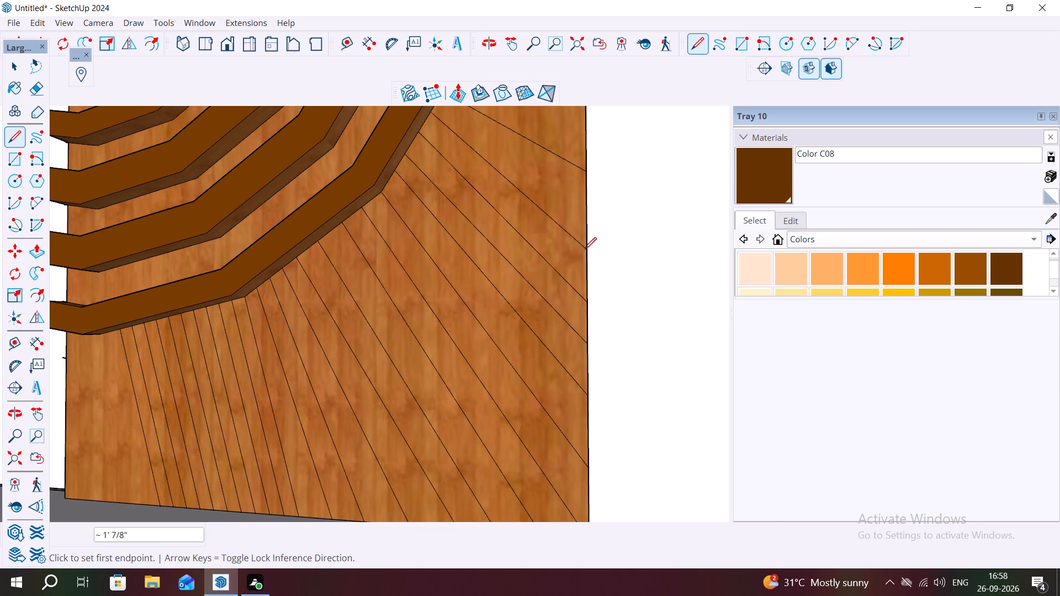
Draw two more fanning lines about 8 11/16" and 7 7/16" long from the outermost ring's base to the panel's side edge.
scroll(584, 243, down, 4)
scroll(605, 296, down, 5)
scroll(540, 160, up, 3)
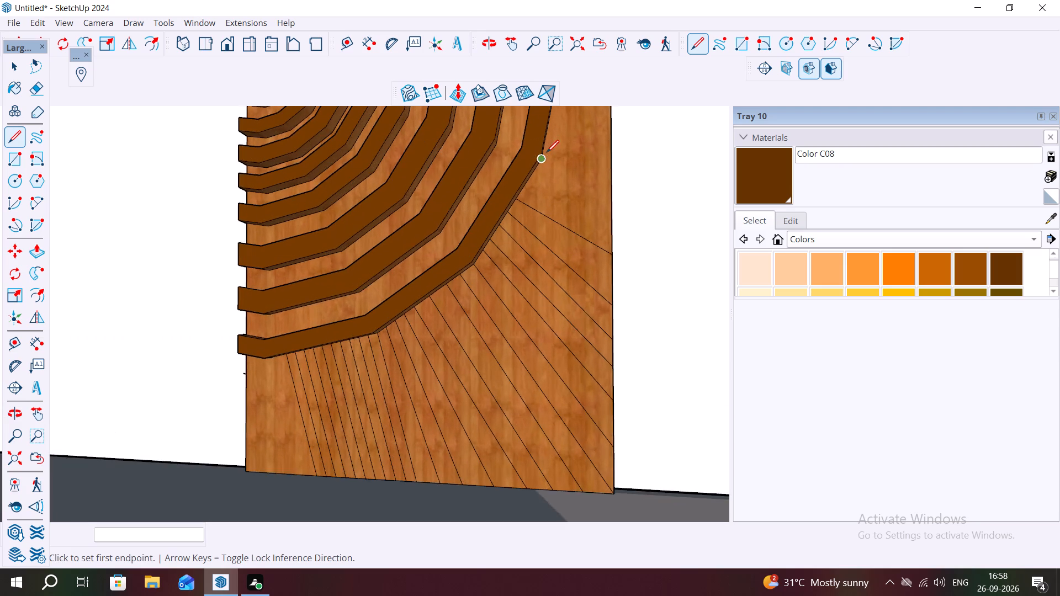
middle_drag(547, 152, 510, 122)
scroll(535, 166, up, 3)
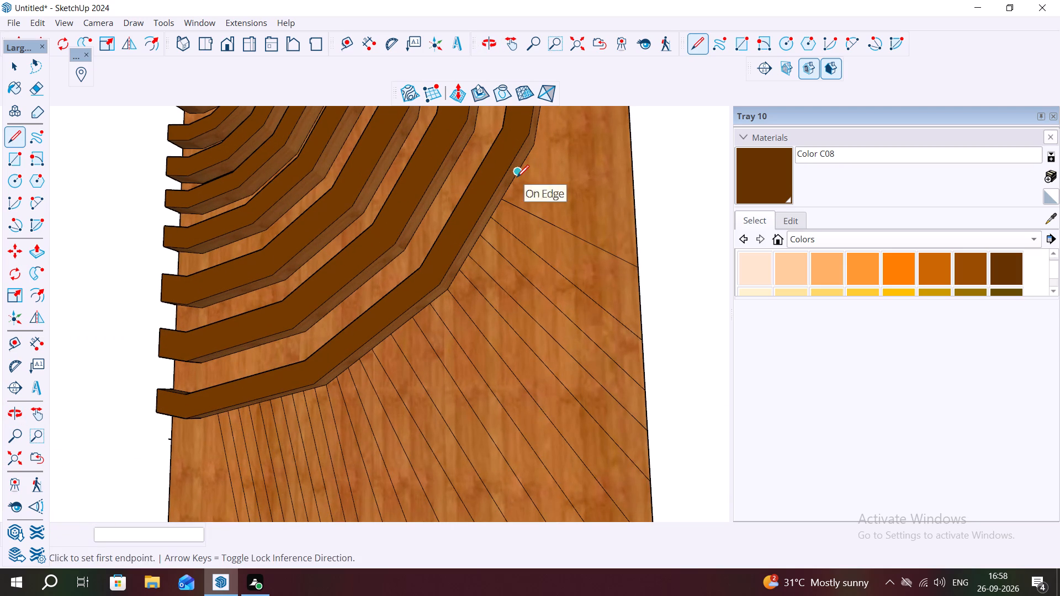
click(517, 177)
click(637, 225)
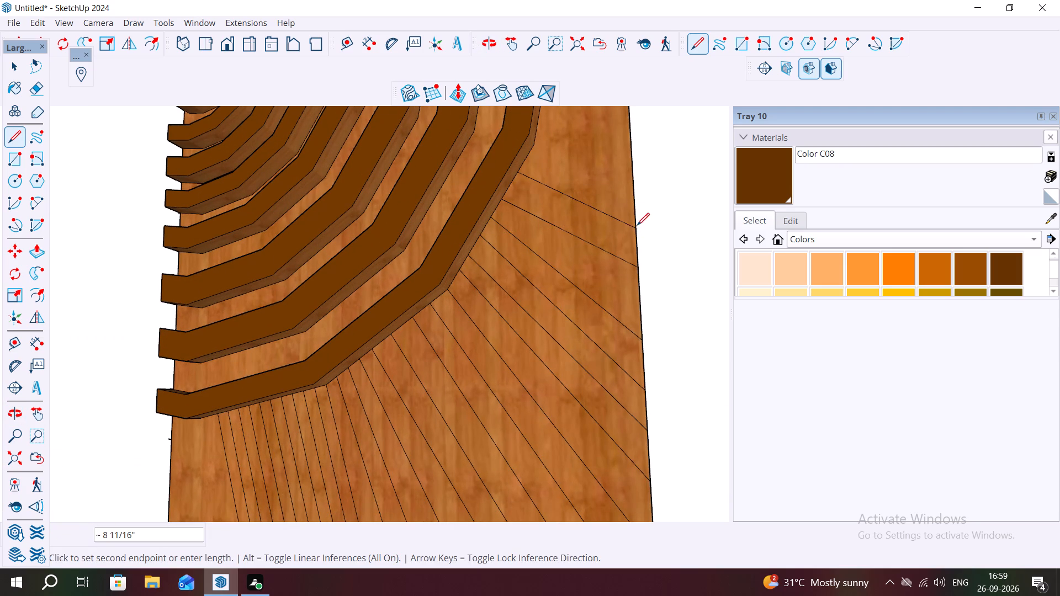
click(533, 148)
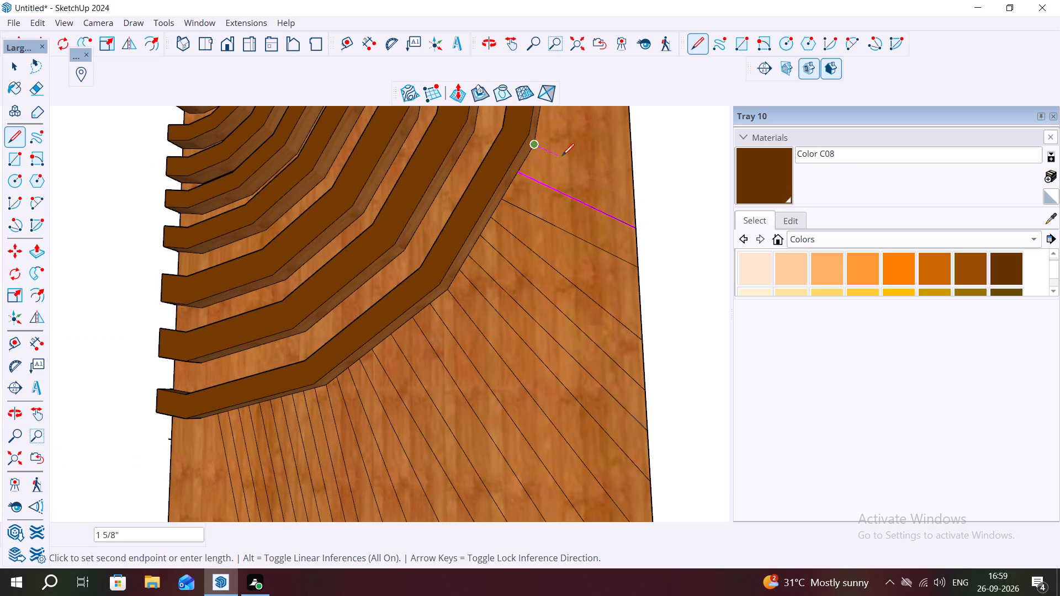
click(635, 193)
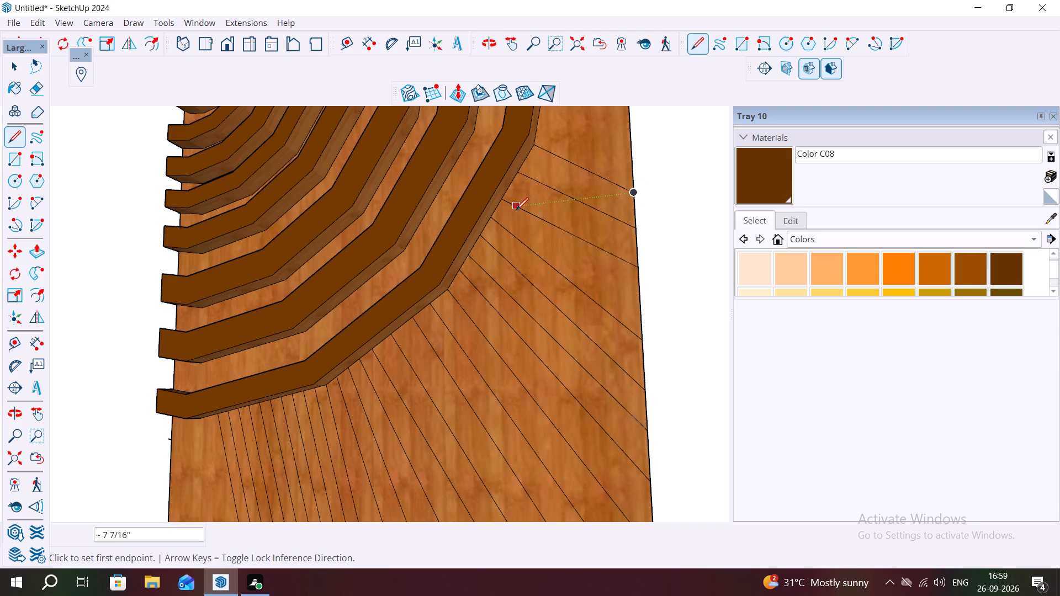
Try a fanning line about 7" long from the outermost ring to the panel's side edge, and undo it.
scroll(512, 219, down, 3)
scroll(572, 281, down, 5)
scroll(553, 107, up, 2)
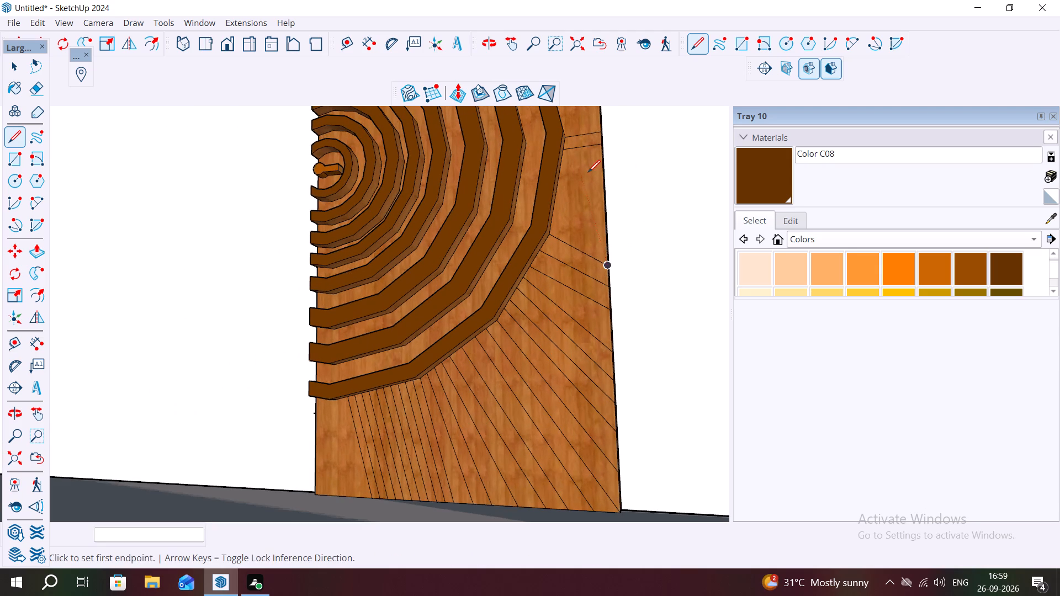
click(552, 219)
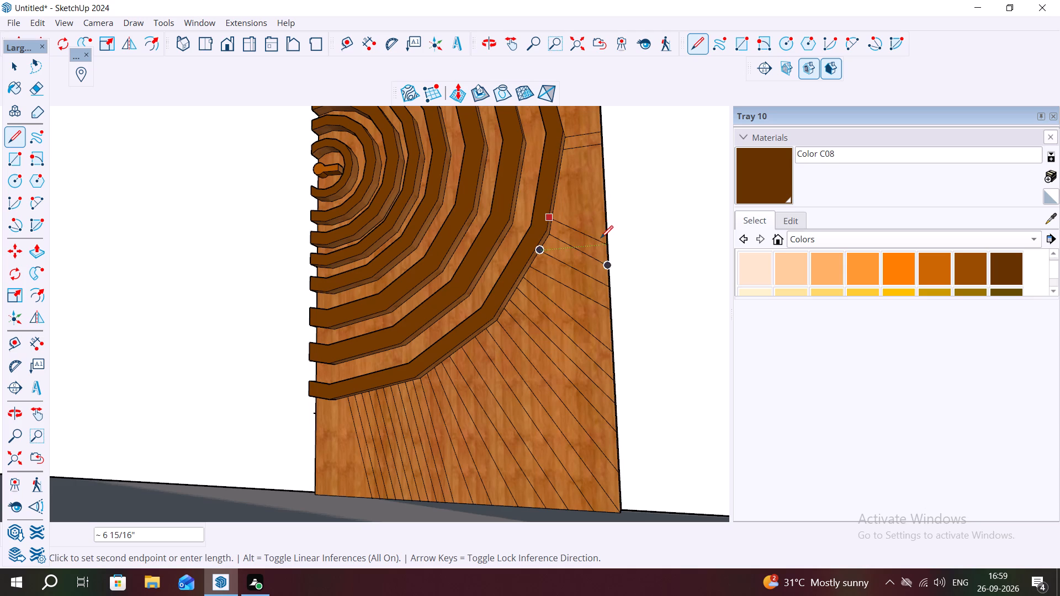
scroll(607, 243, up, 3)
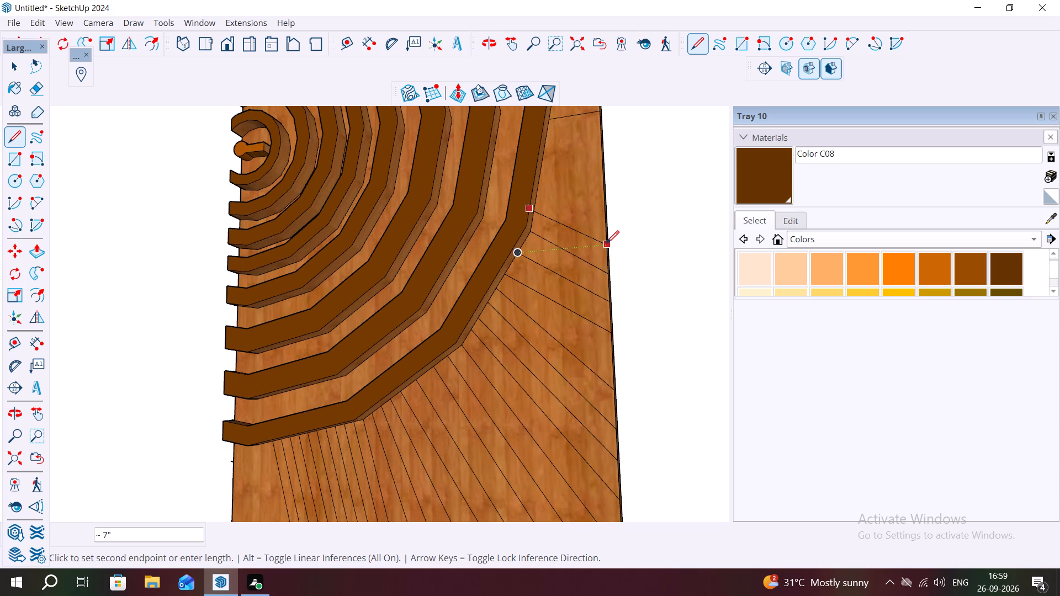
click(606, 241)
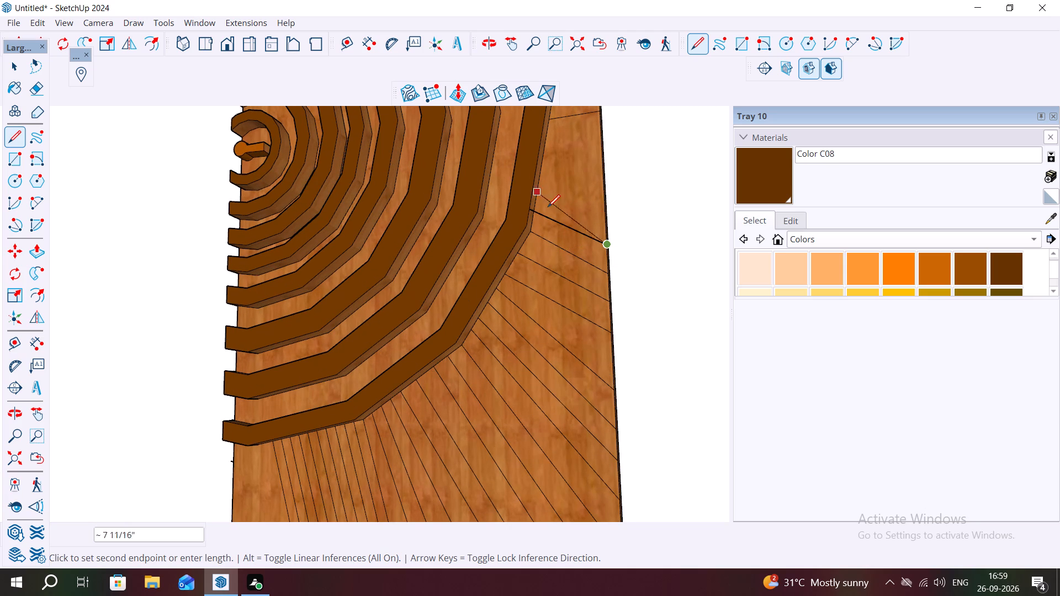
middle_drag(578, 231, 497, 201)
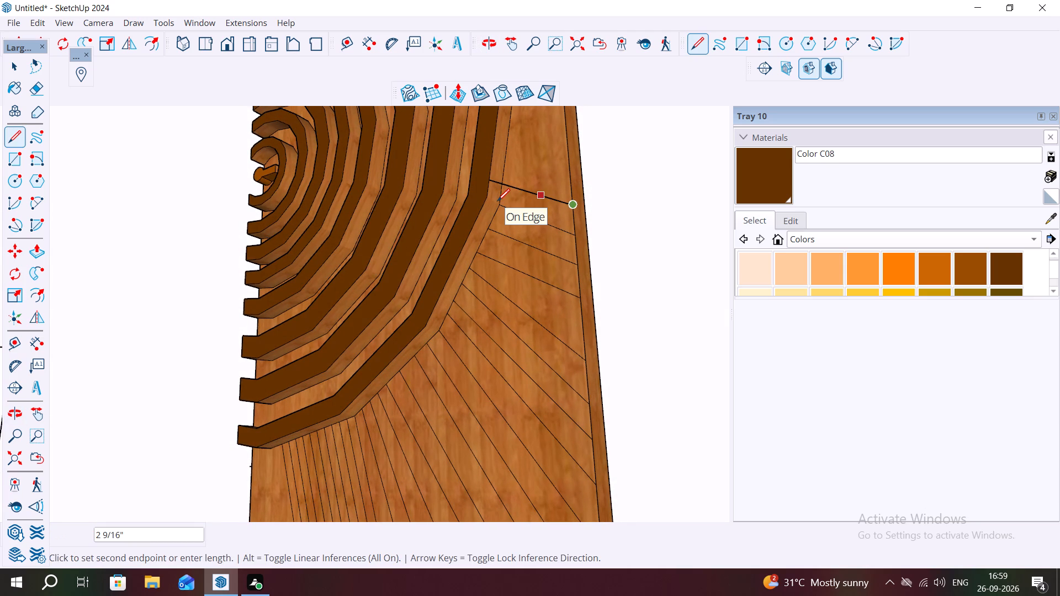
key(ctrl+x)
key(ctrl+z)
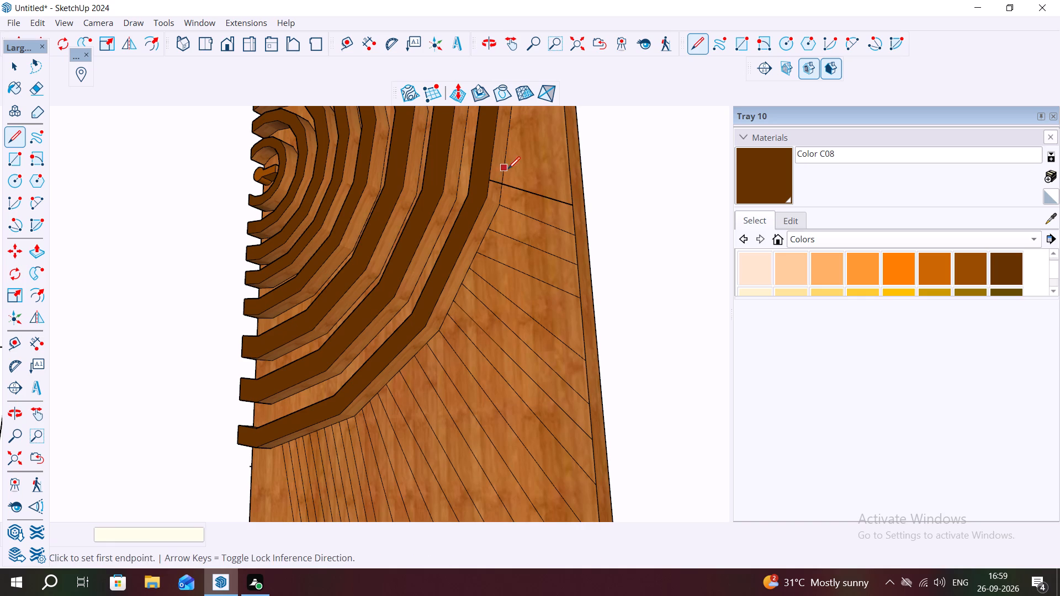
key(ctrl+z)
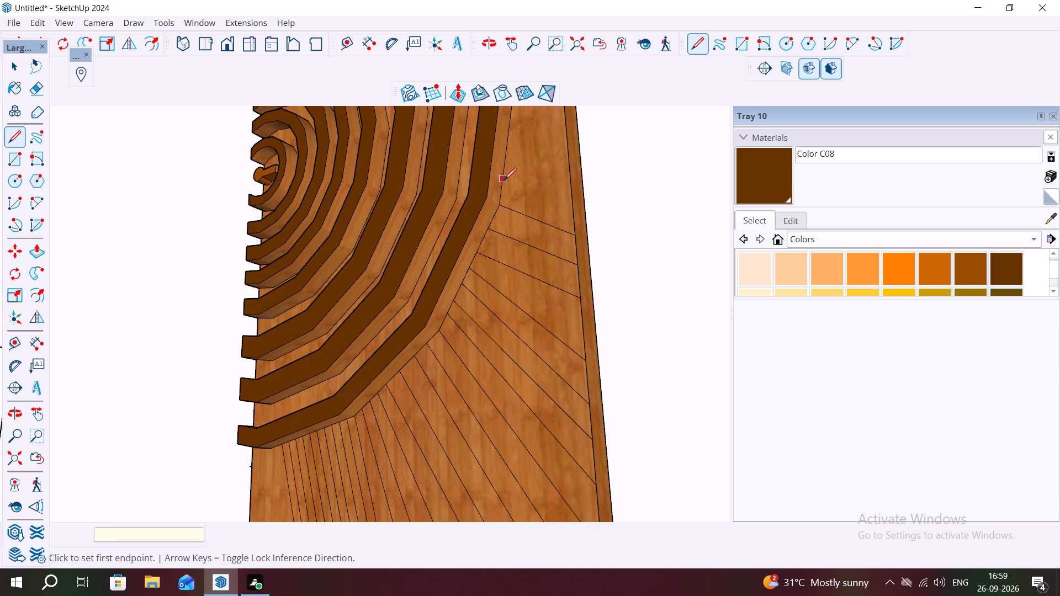
Draw two fanning lines about 6 15/16" and 5 15/16" long from the outermost ring's base on the panel face to its side edge.
click(504, 180)
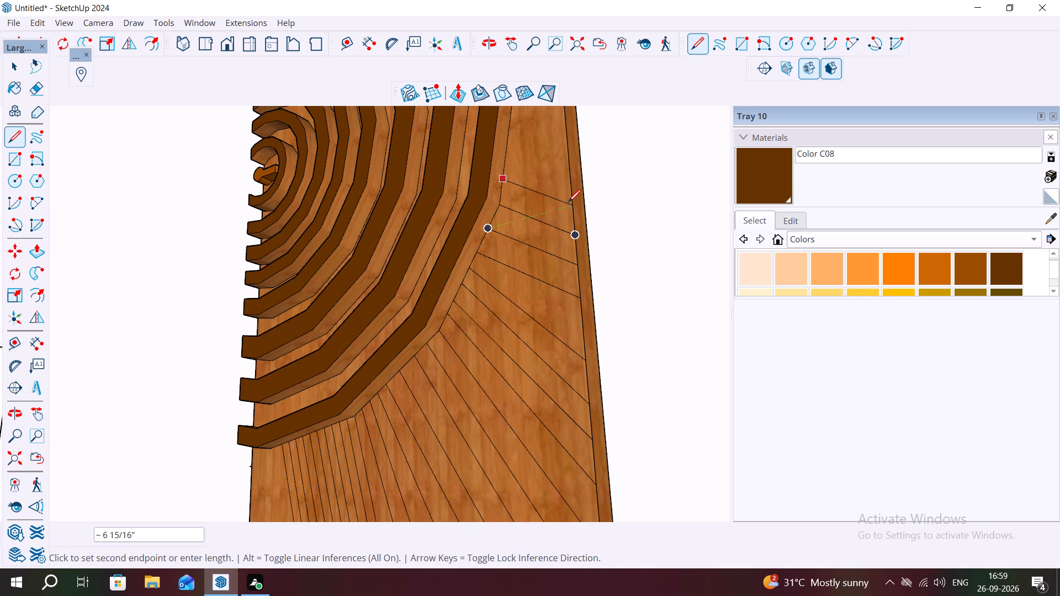
click(569, 202)
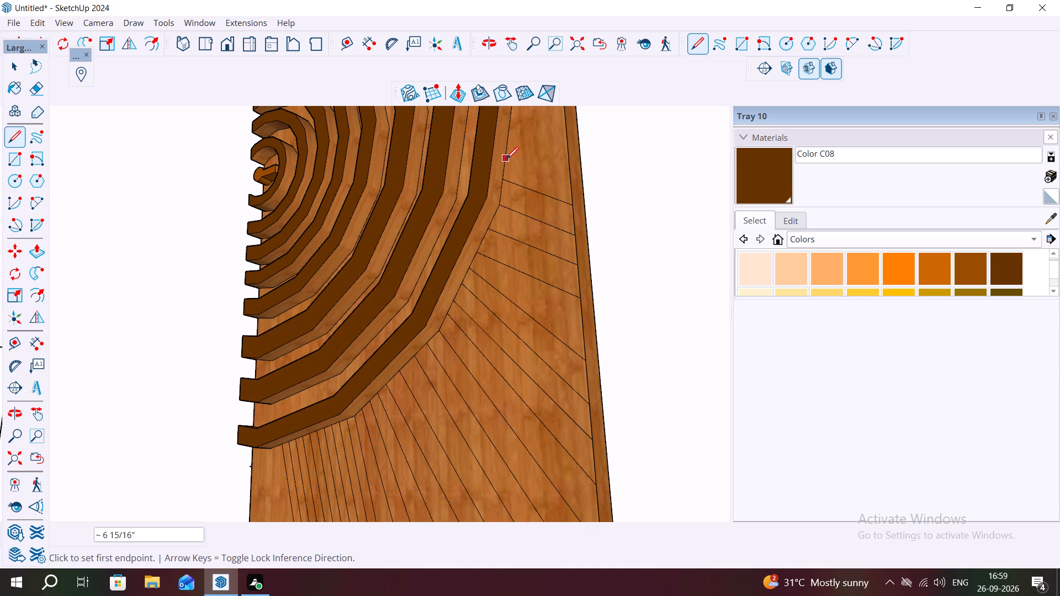
click(506, 159)
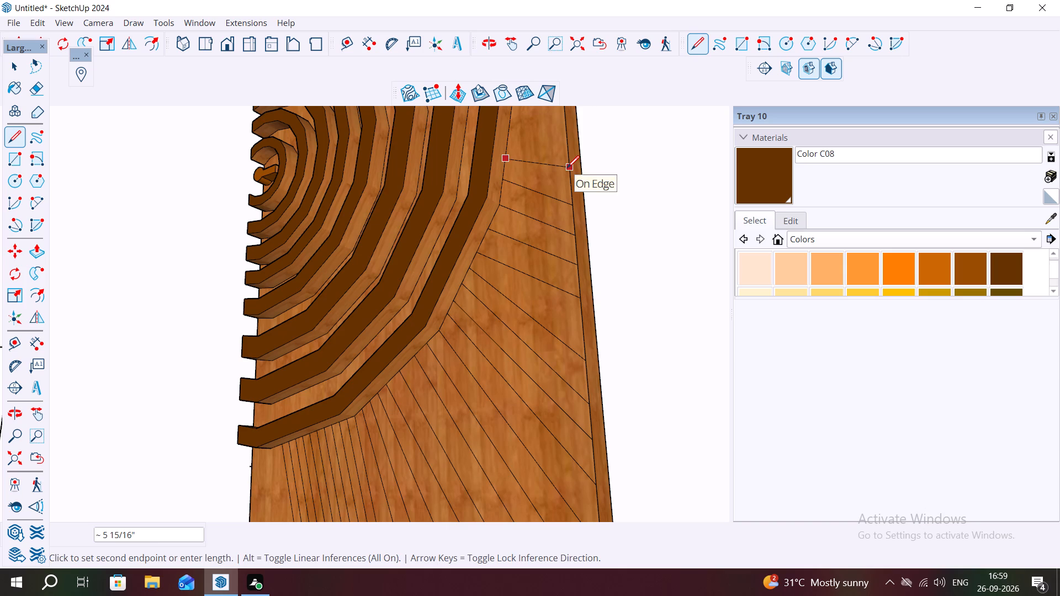
click(567, 168)
Examine the grooved wood panel in the context of the building's facade.
scroll(523, 153, down, 3)
scroll(568, 206, down, 5)
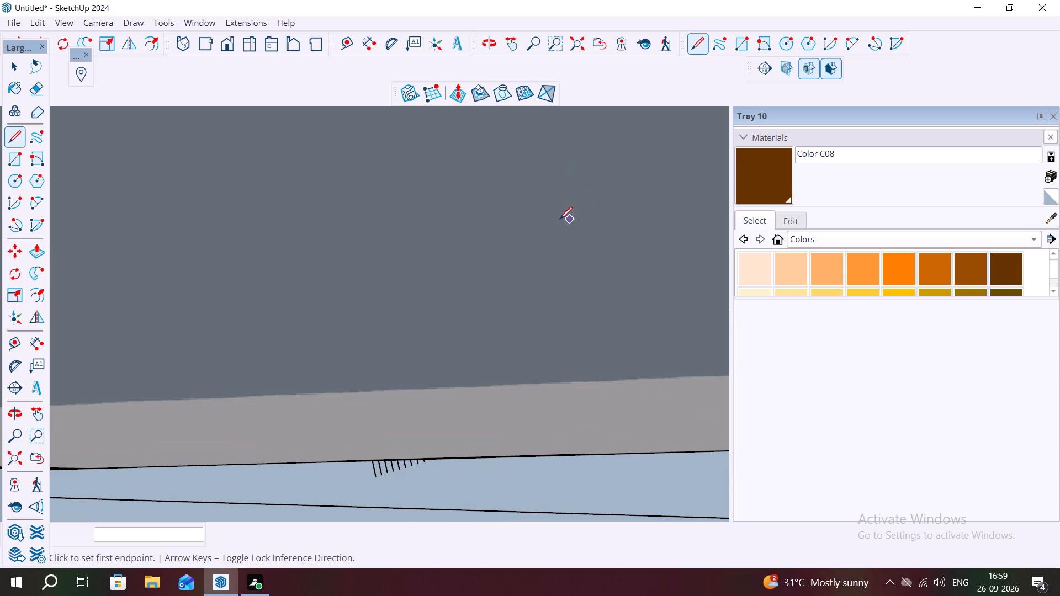
scroll(385, 195, down, 19)
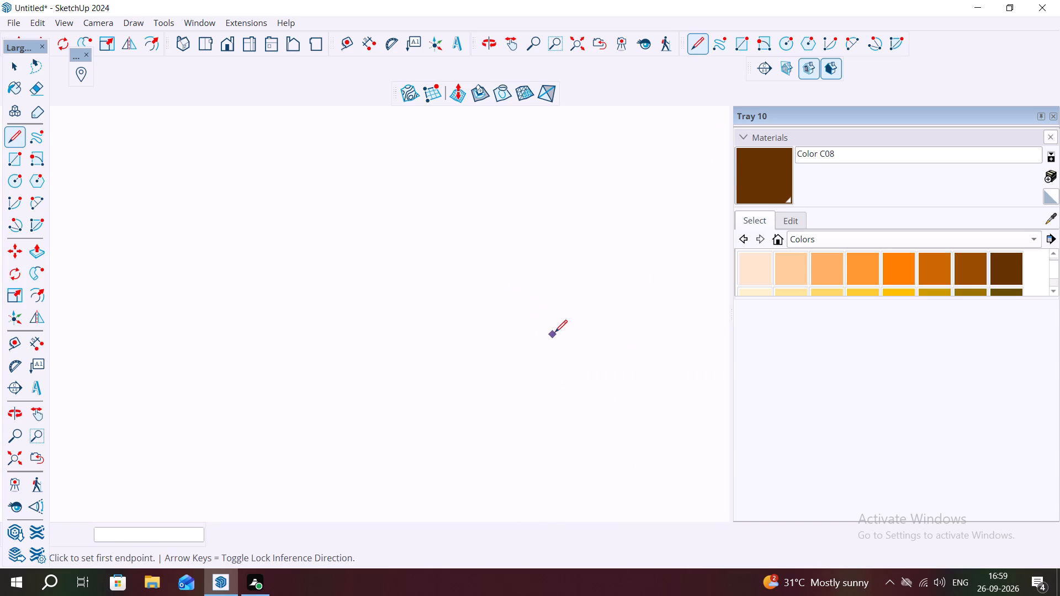
scroll(555, 332, down, 20)
scroll(555, 332, down, 7)
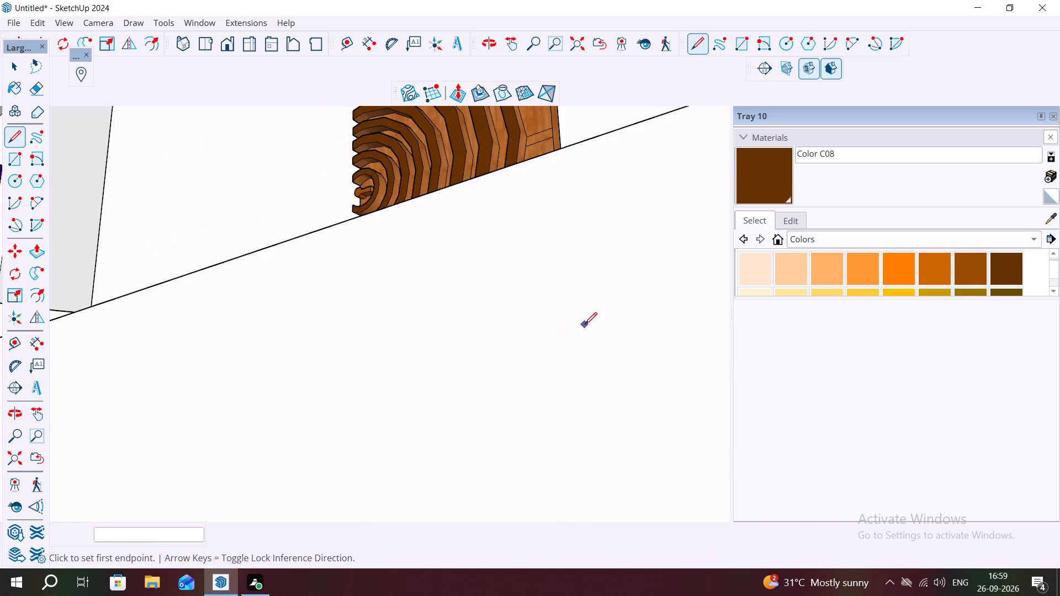
scroll(585, 324, down, 20)
scroll(585, 324, down, 7)
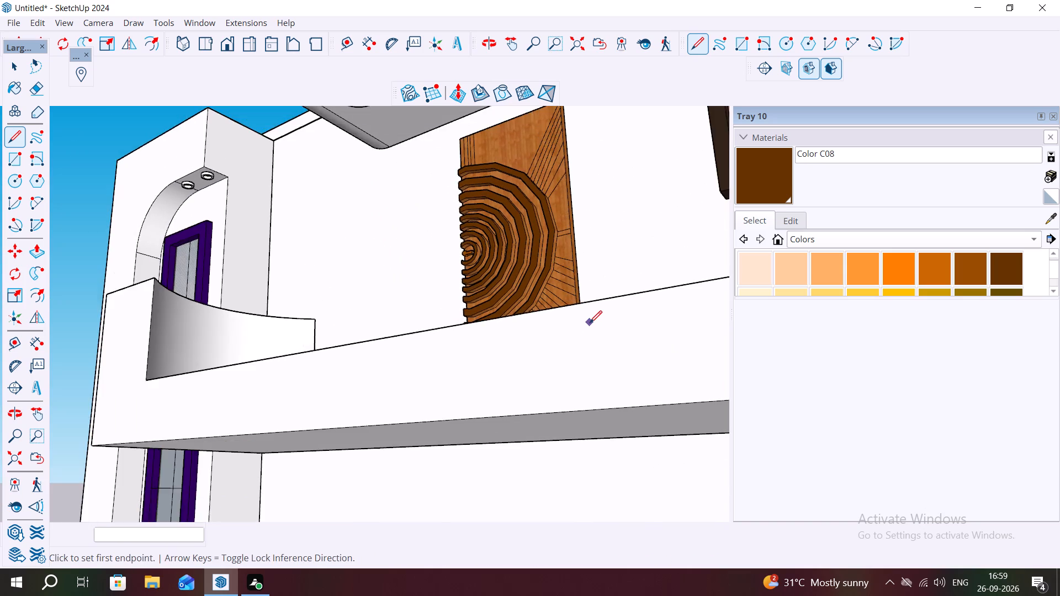
scroll(590, 323, down, 14)
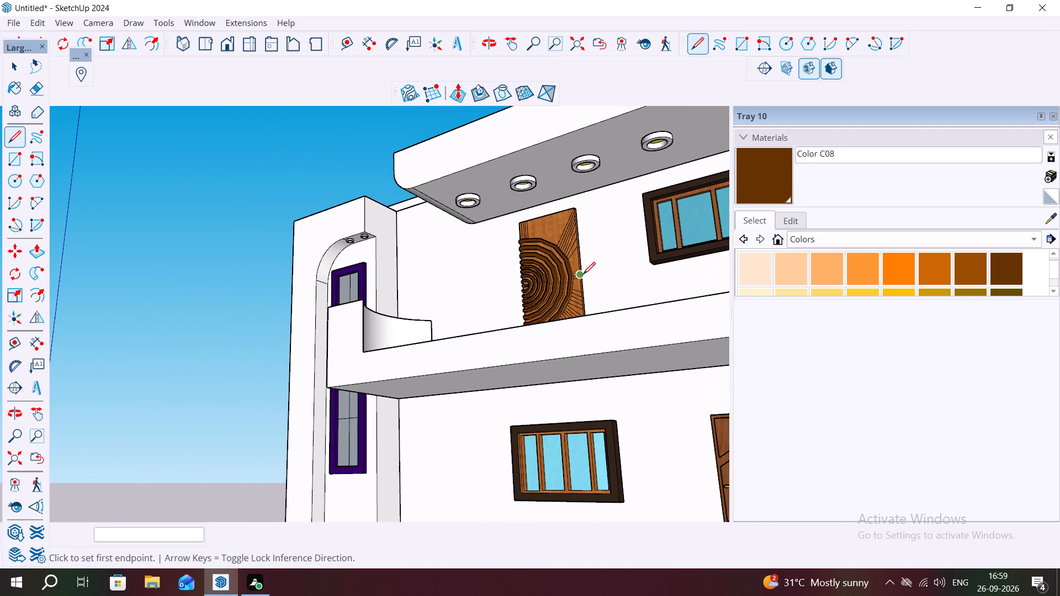
Draw four fanning lines about 5 5/16", 4 13/16", 4 1/2" and 4 5/16" long from the outermost ring's base to the panel's side edge.
scroll(580, 271, up, 17)
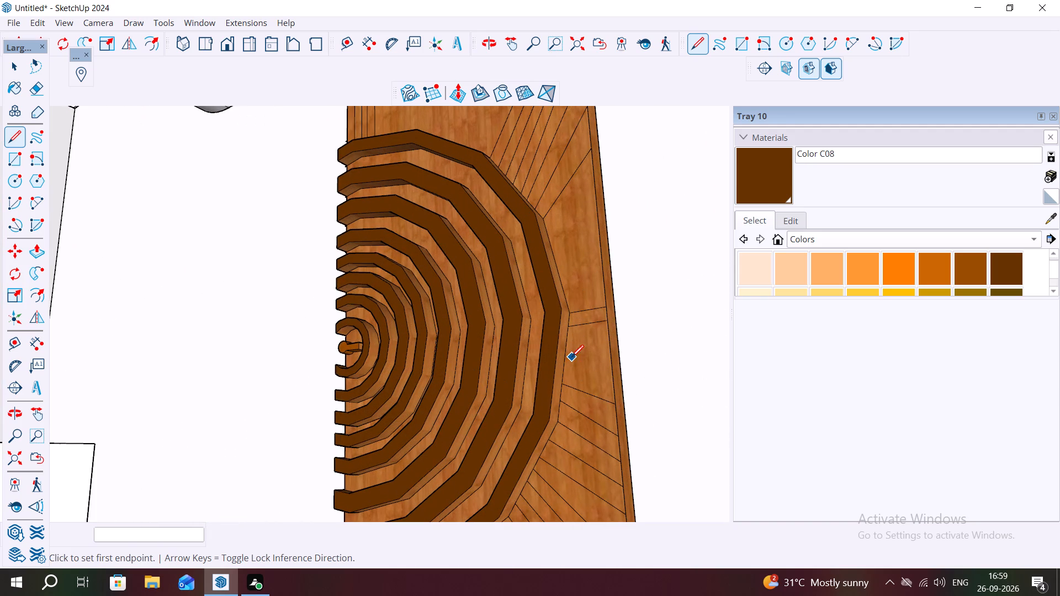
click(565, 366)
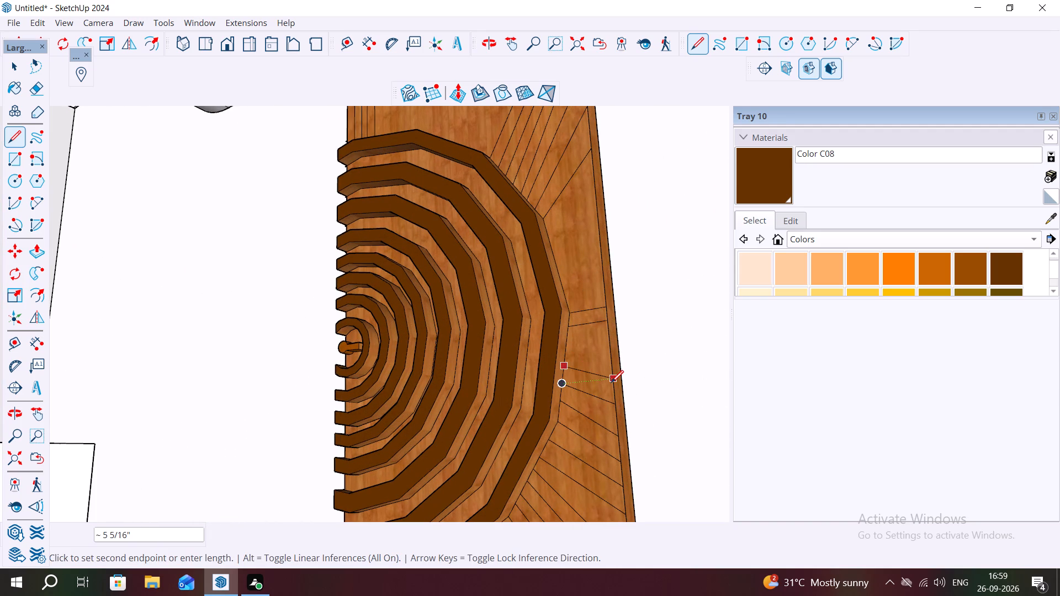
click(611, 382)
click(568, 356)
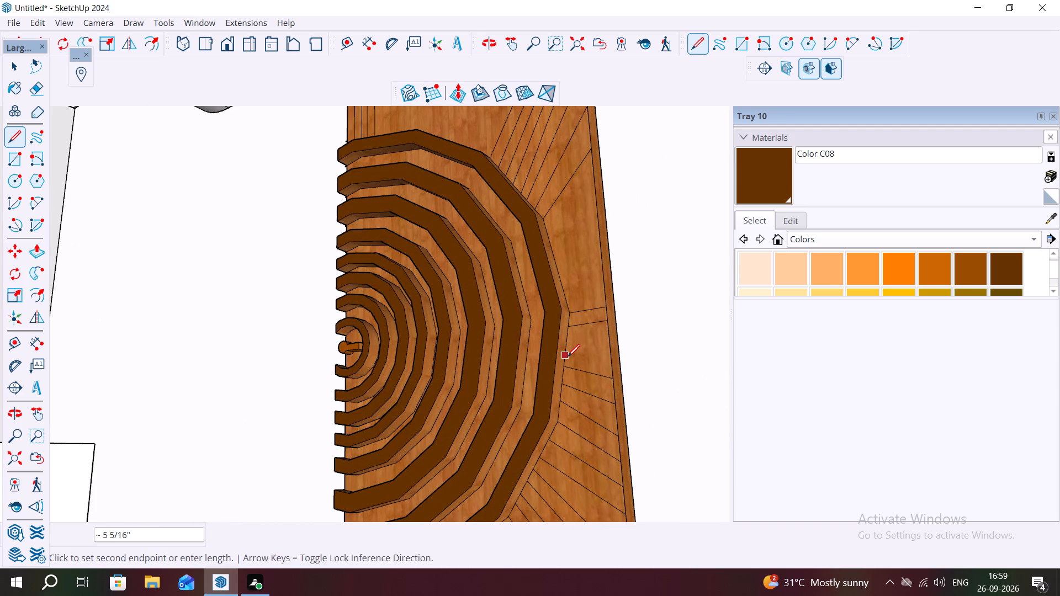
click(609, 358)
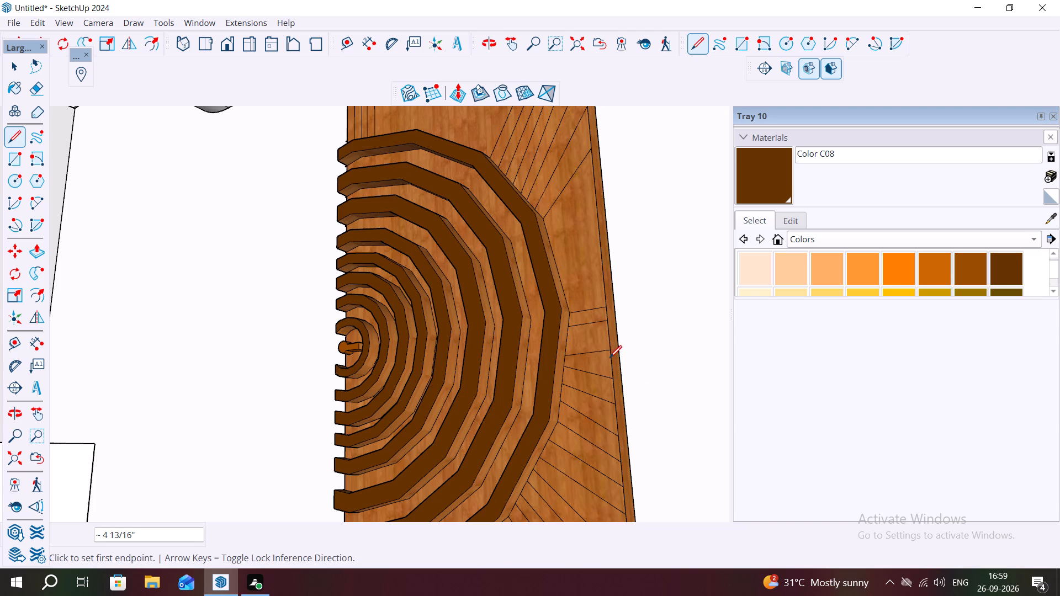
click(567, 338)
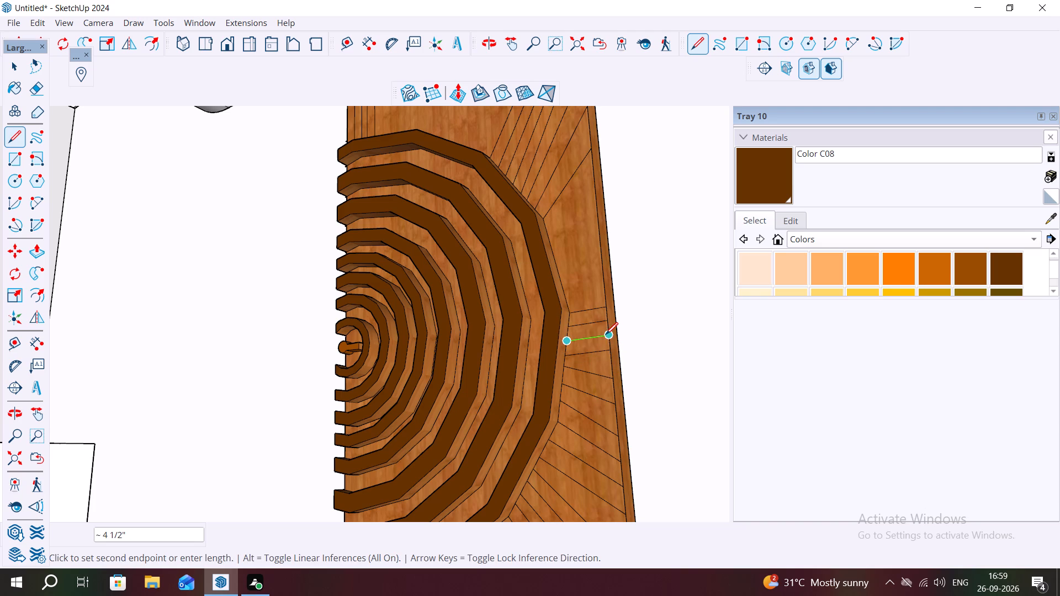
click(606, 334)
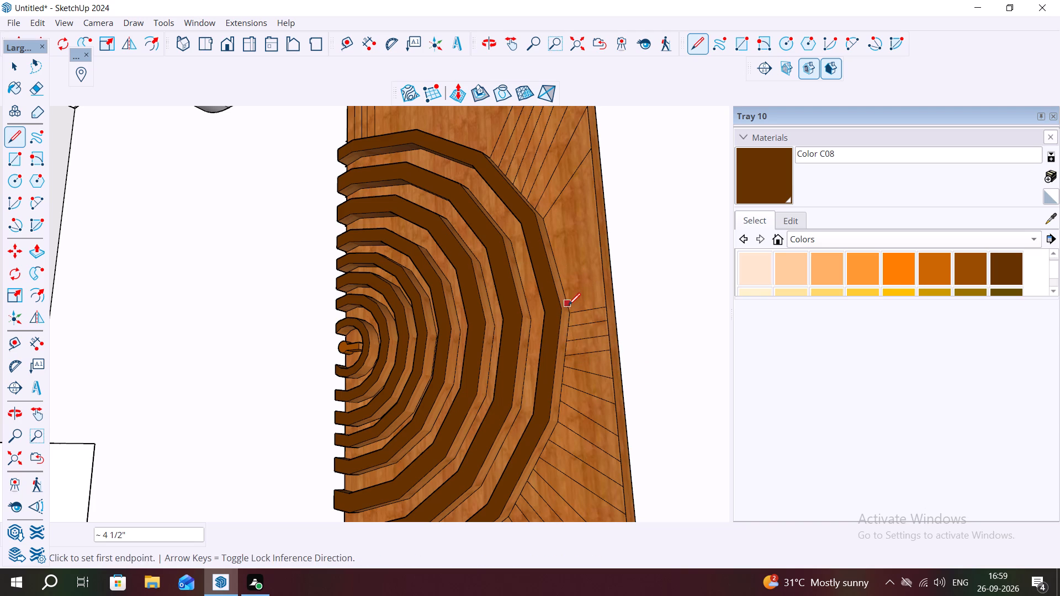
click(569, 305)
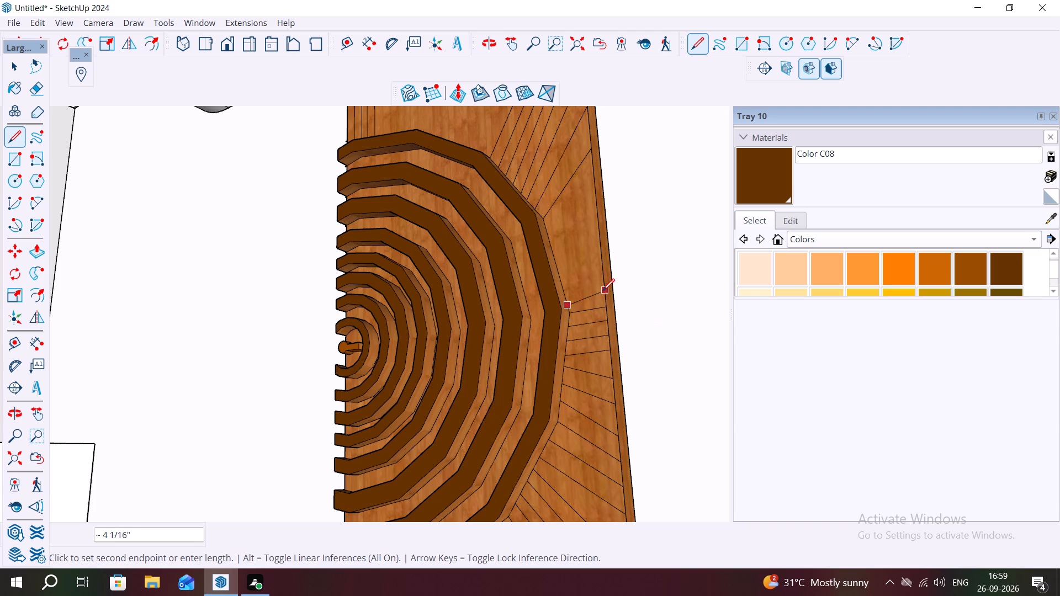
click(601, 286)
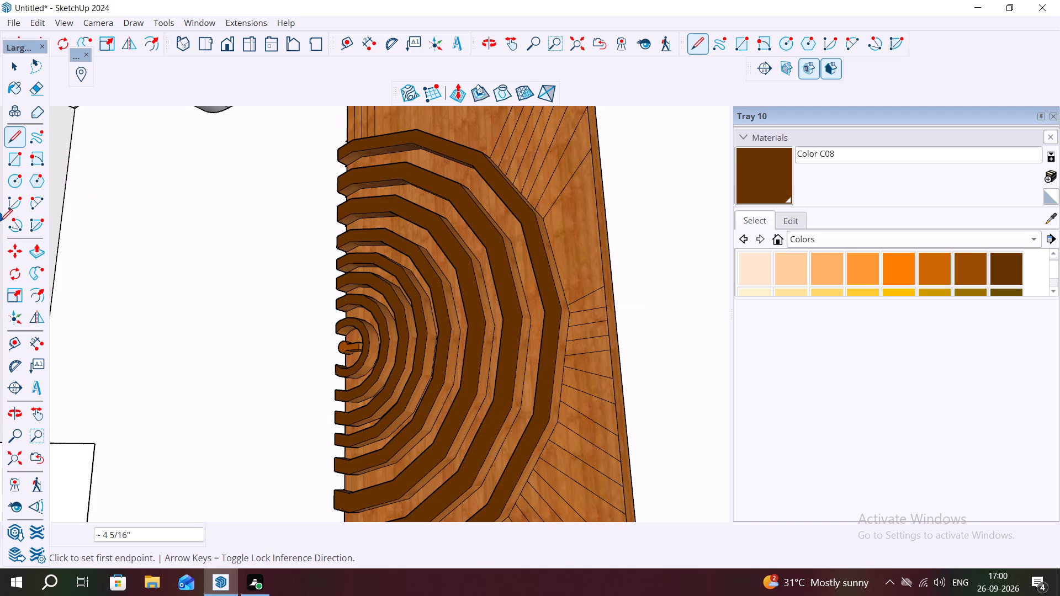
Fill the side gap above them with five fanning lines, from about 8 1/8" down to 5" long, from the outermost ring's base to the panel's side edge.
click(548, 231)
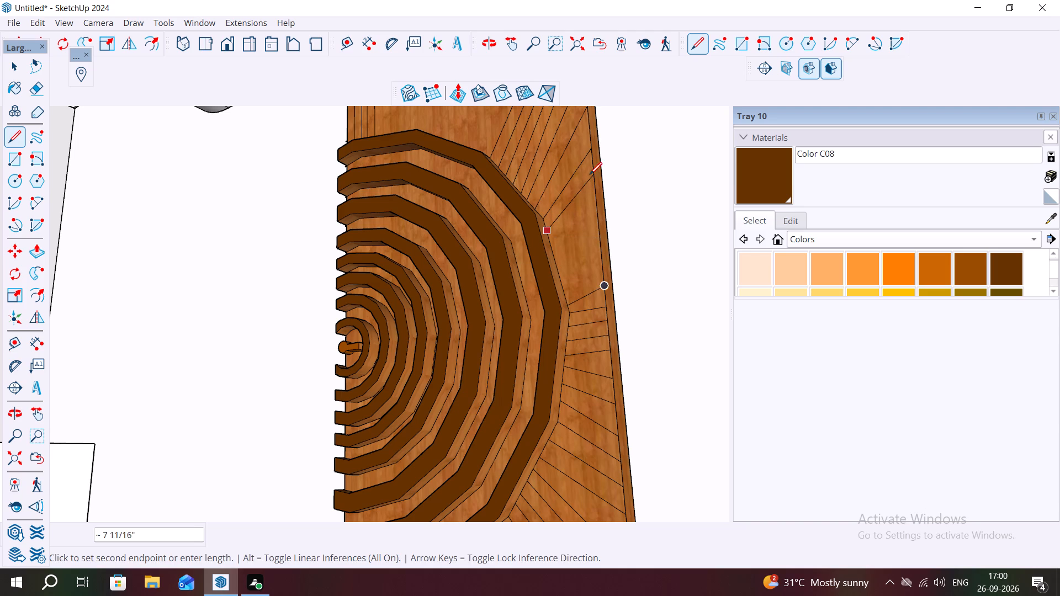
click(593, 169)
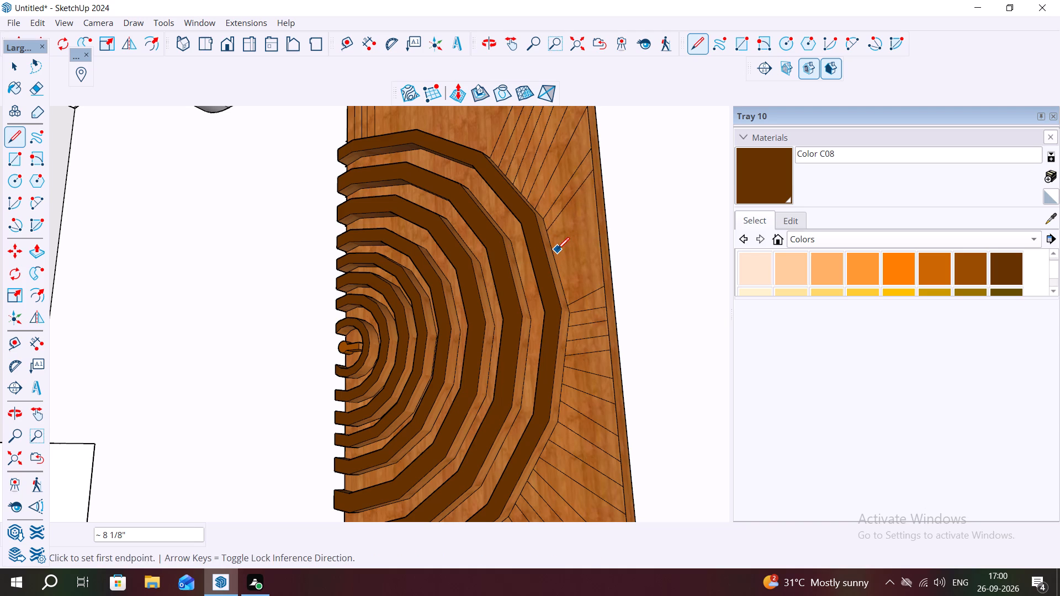
click(551, 245)
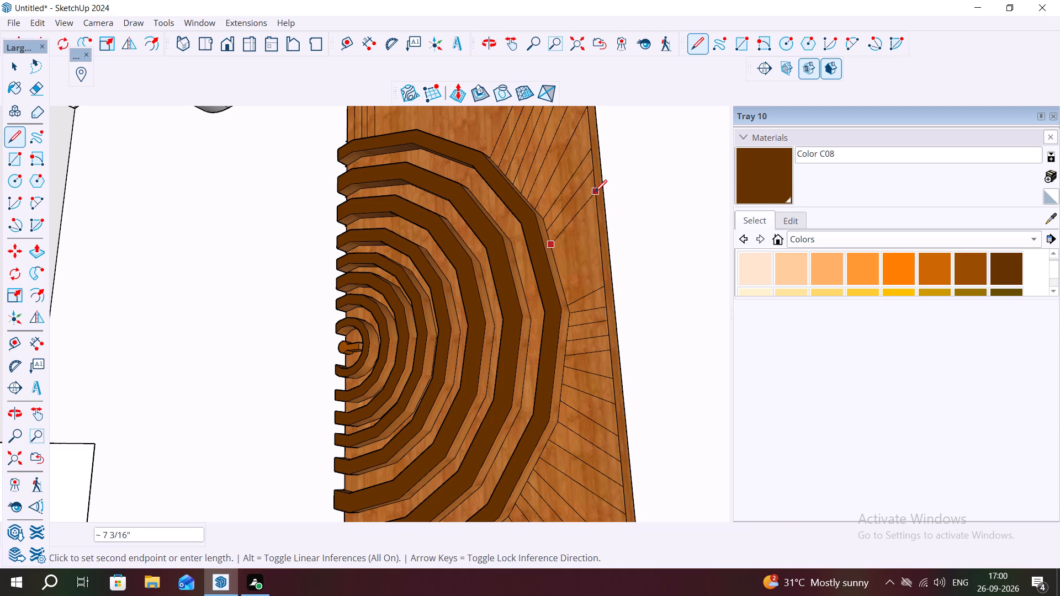
click(595, 192)
click(554, 258)
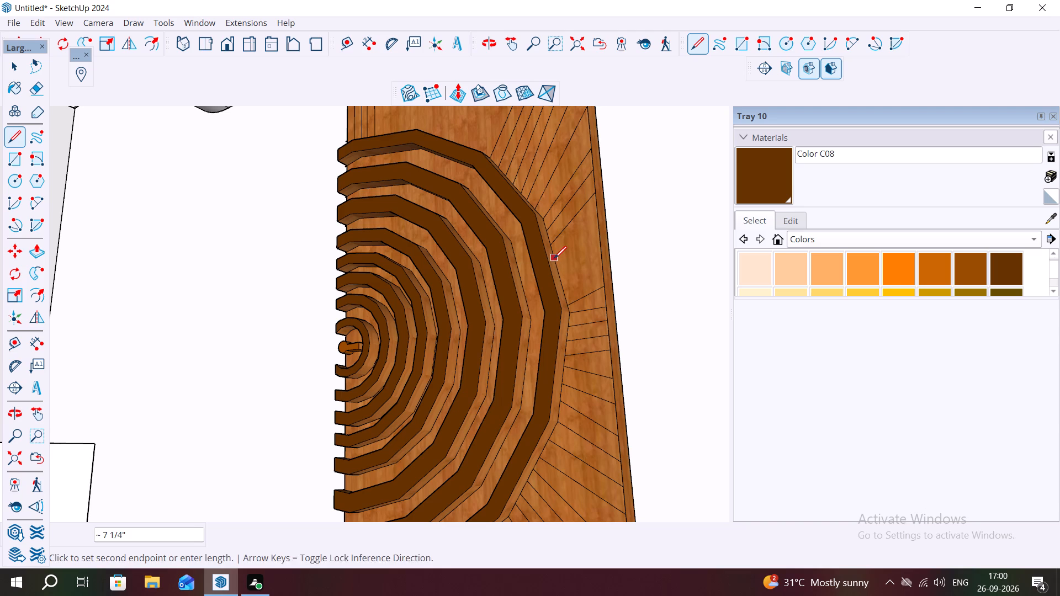
click(596, 215)
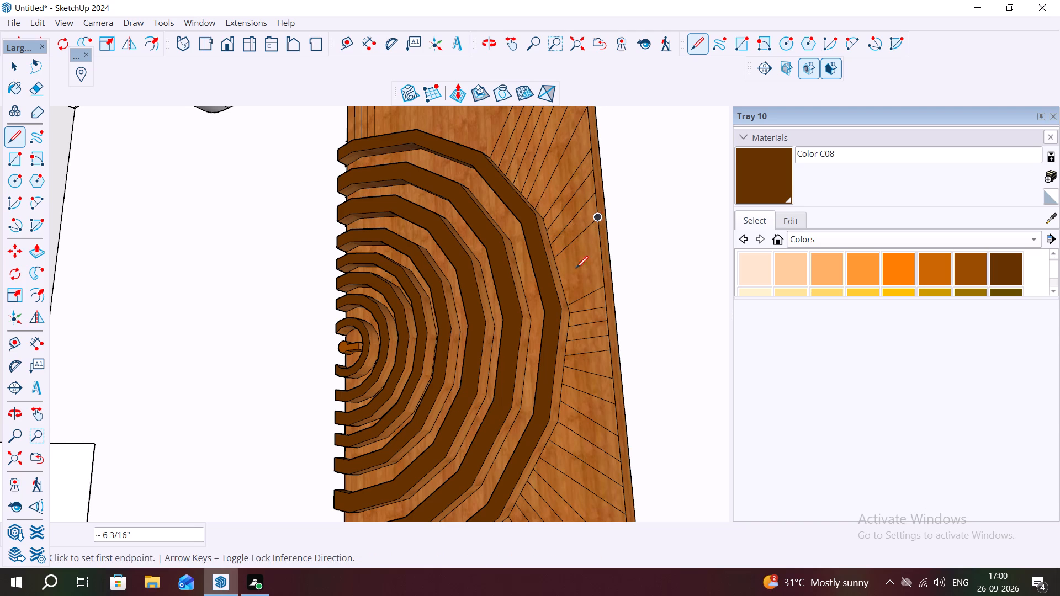
click(560, 270)
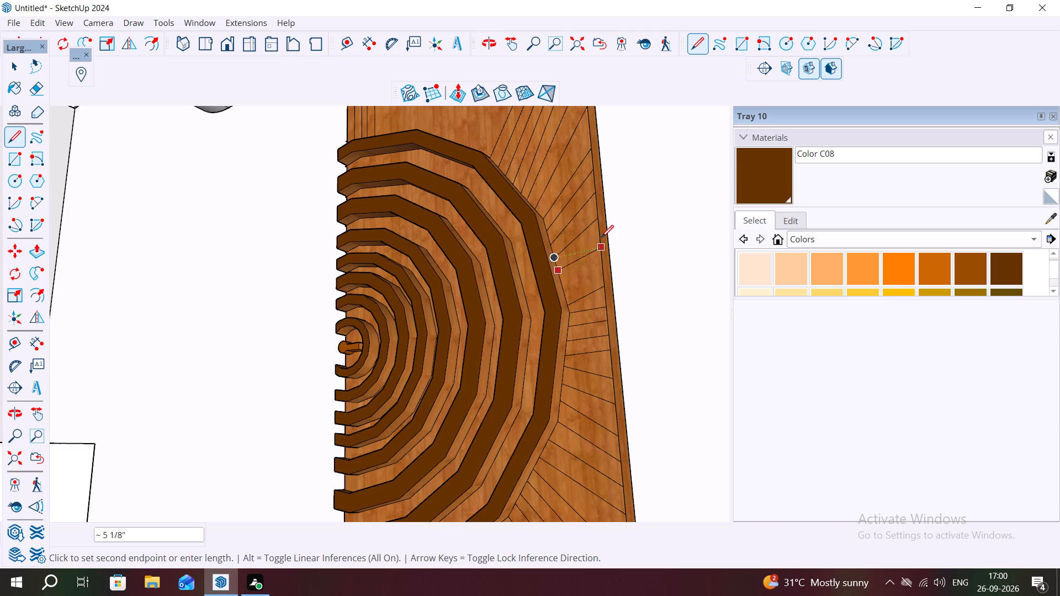
click(601, 236)
click(567, 286)
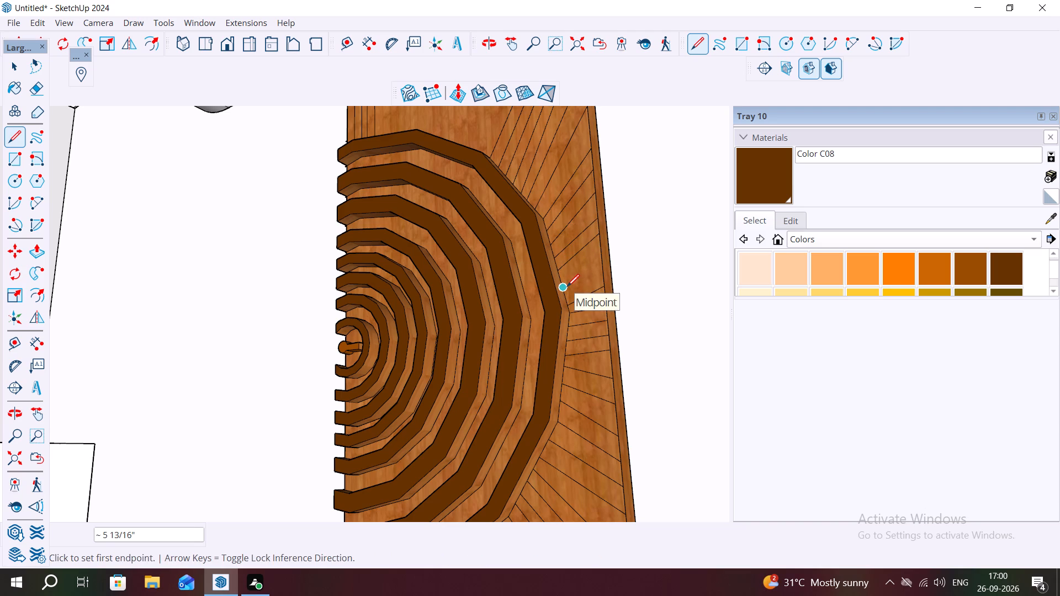
click(600, 258)
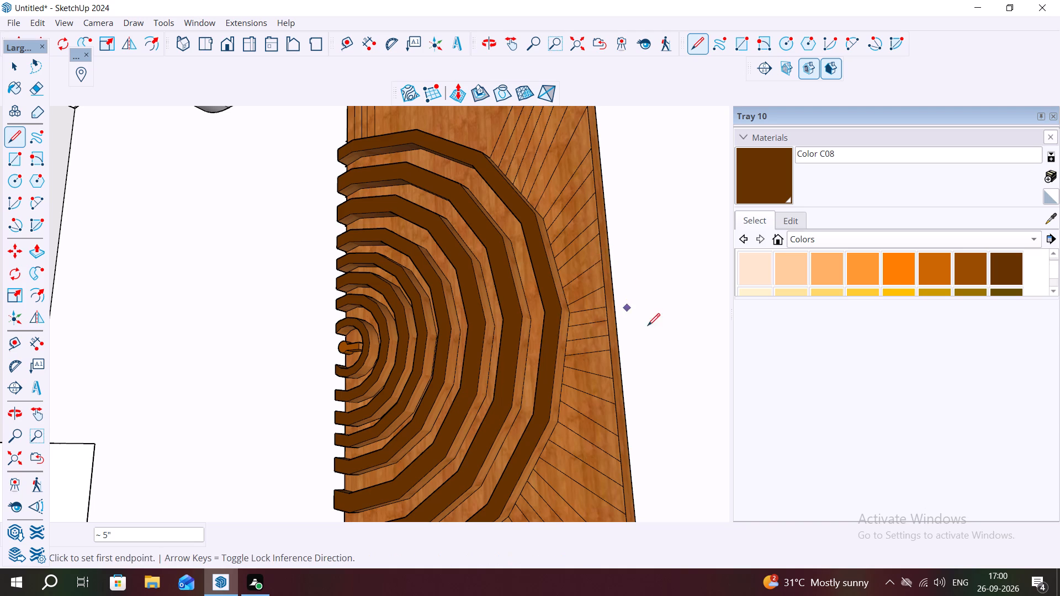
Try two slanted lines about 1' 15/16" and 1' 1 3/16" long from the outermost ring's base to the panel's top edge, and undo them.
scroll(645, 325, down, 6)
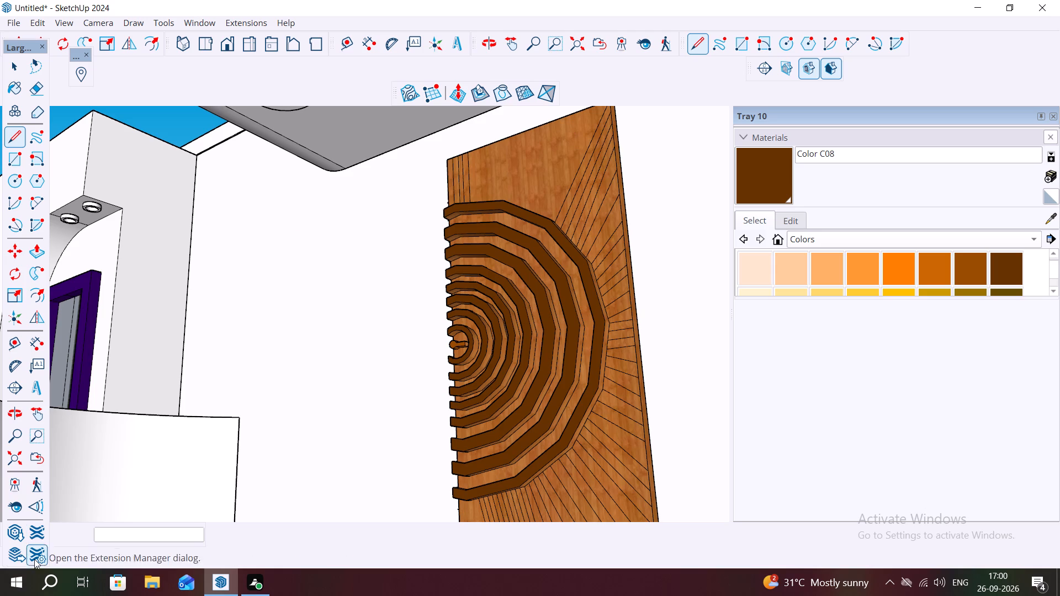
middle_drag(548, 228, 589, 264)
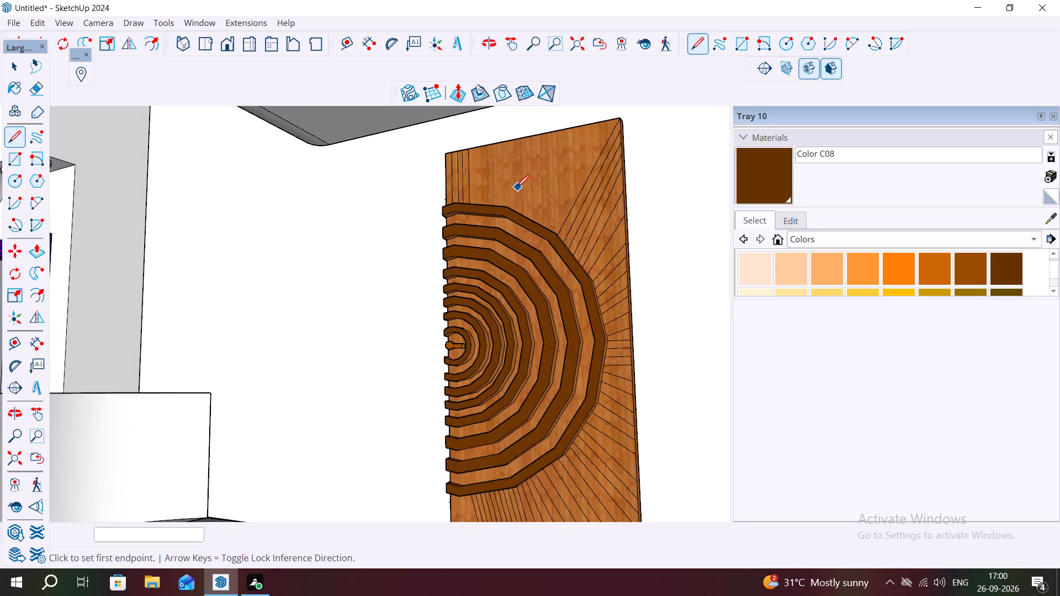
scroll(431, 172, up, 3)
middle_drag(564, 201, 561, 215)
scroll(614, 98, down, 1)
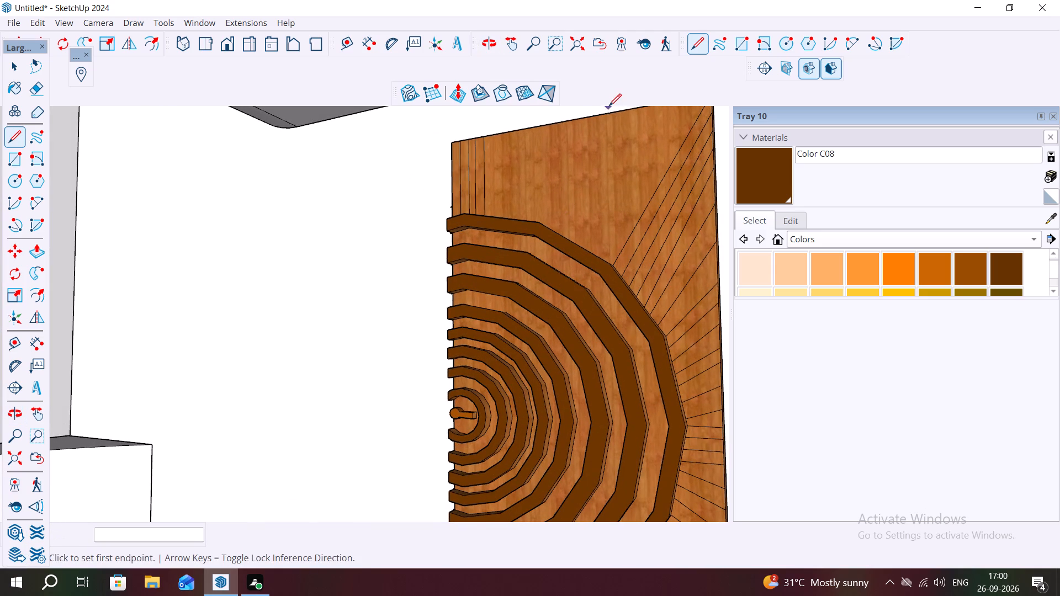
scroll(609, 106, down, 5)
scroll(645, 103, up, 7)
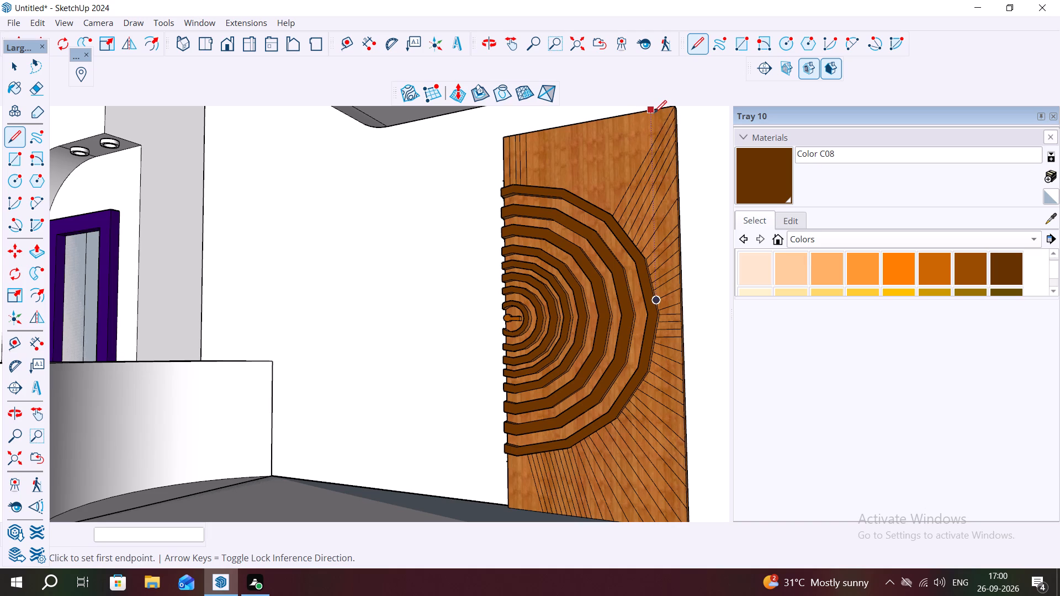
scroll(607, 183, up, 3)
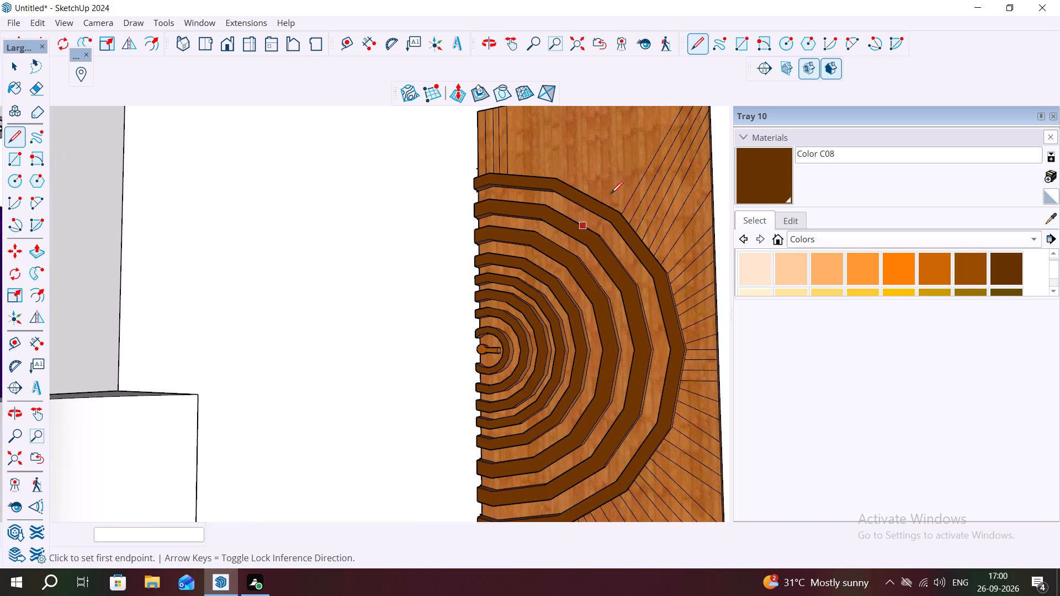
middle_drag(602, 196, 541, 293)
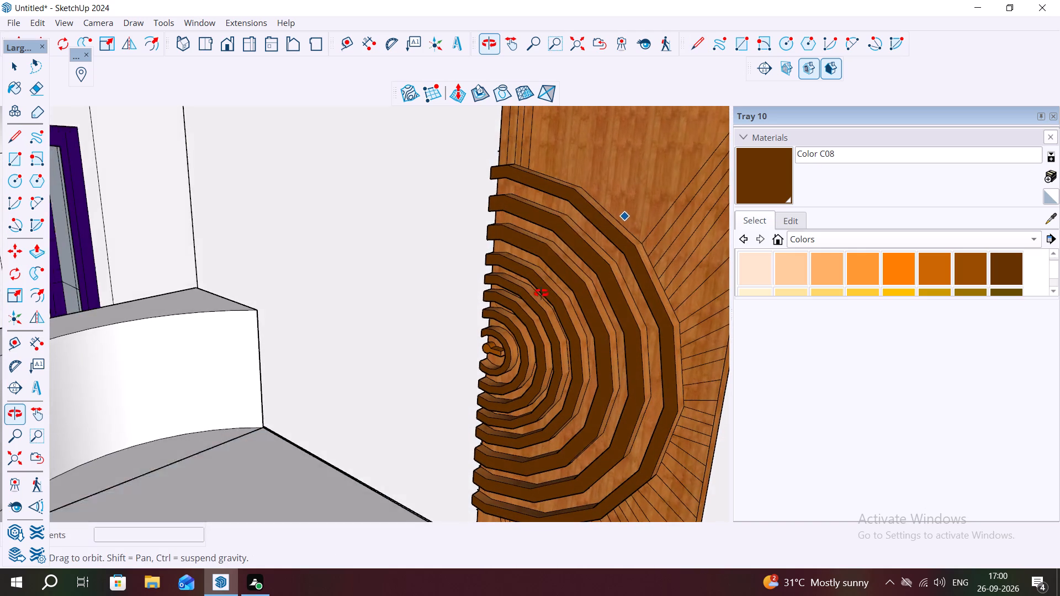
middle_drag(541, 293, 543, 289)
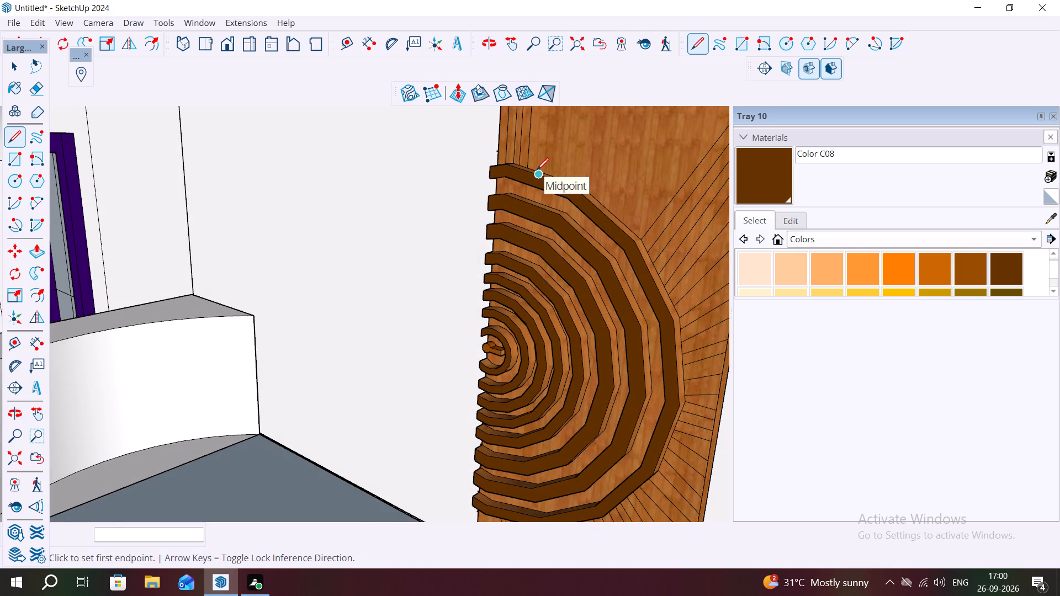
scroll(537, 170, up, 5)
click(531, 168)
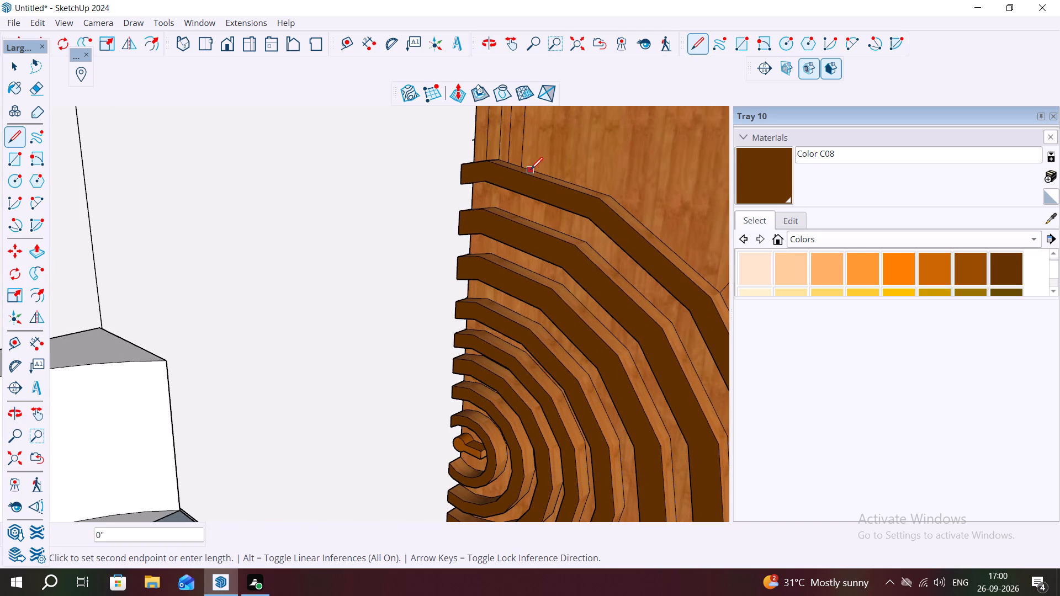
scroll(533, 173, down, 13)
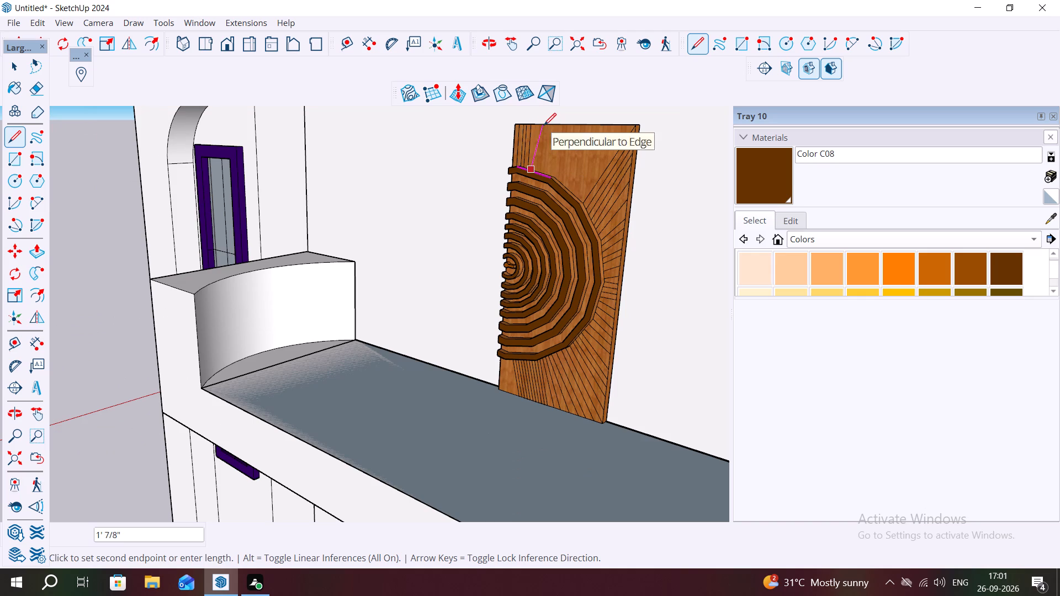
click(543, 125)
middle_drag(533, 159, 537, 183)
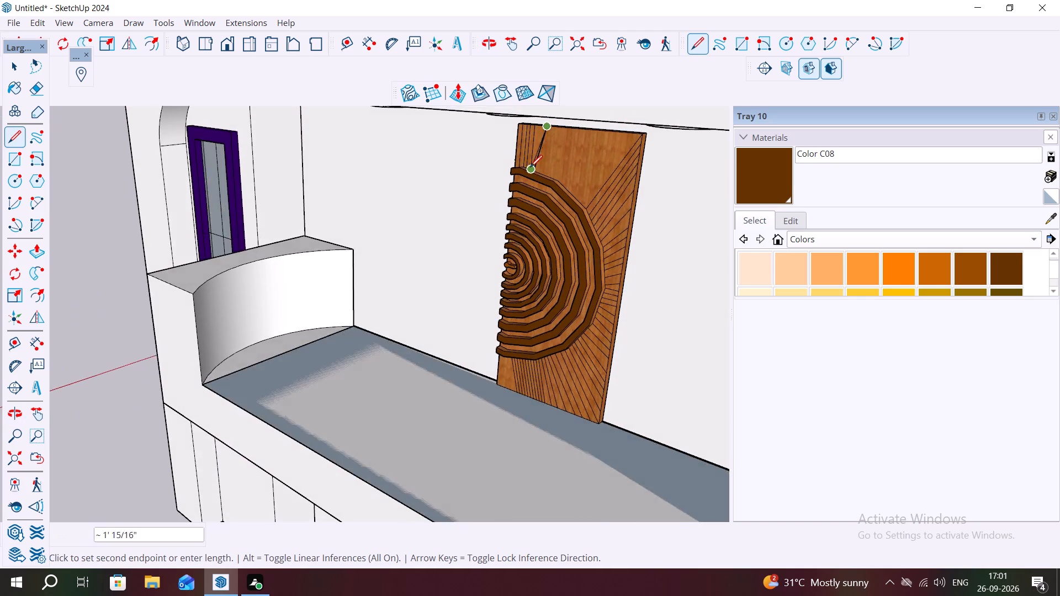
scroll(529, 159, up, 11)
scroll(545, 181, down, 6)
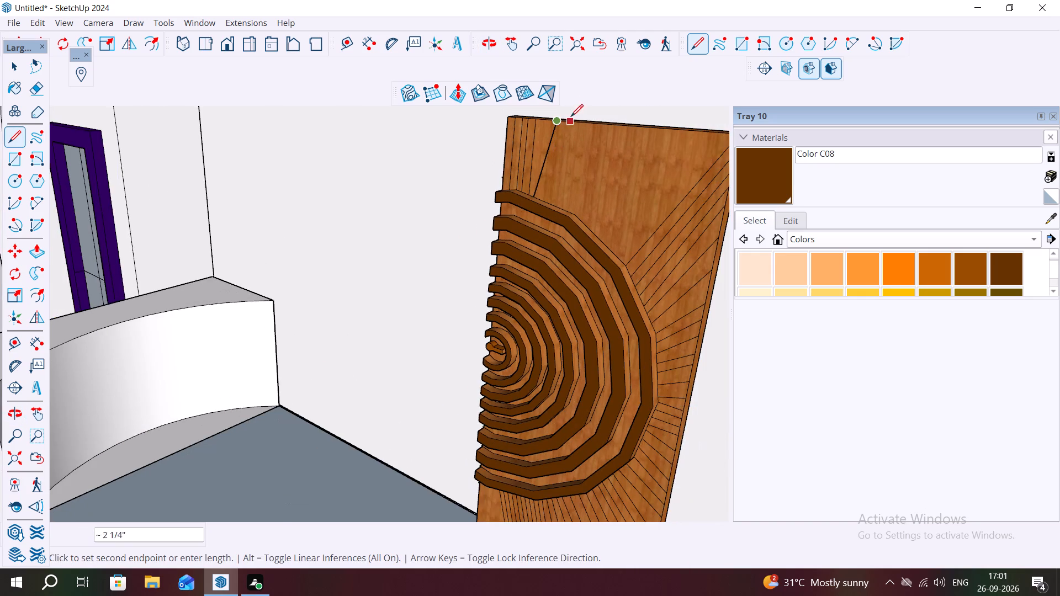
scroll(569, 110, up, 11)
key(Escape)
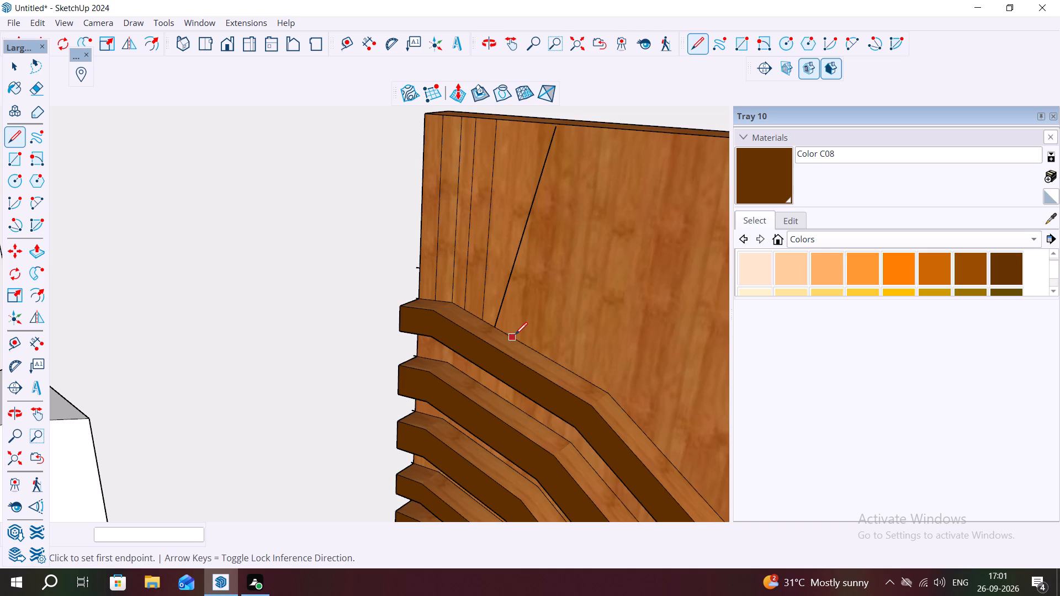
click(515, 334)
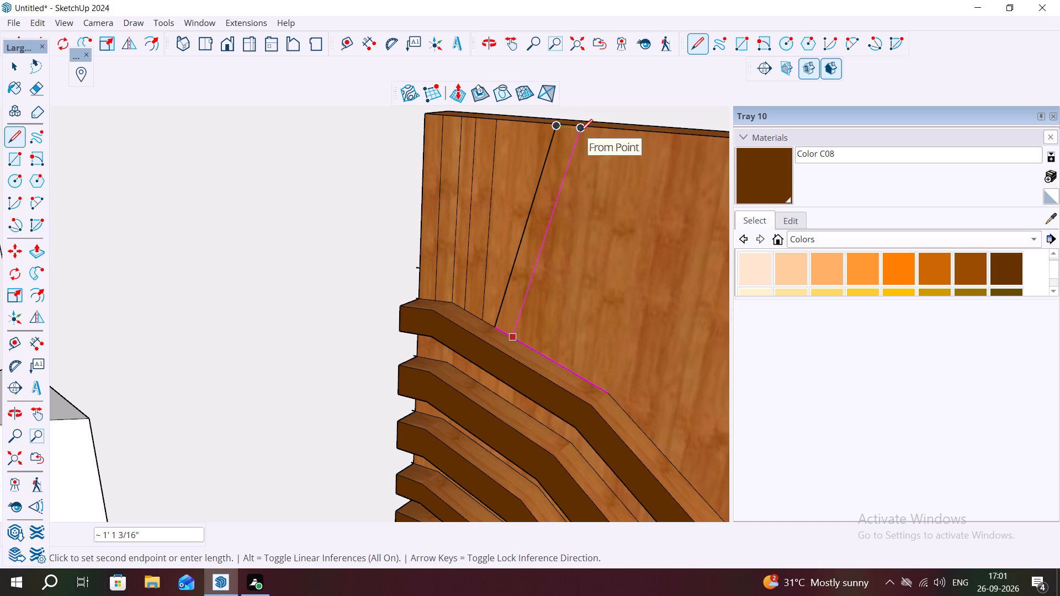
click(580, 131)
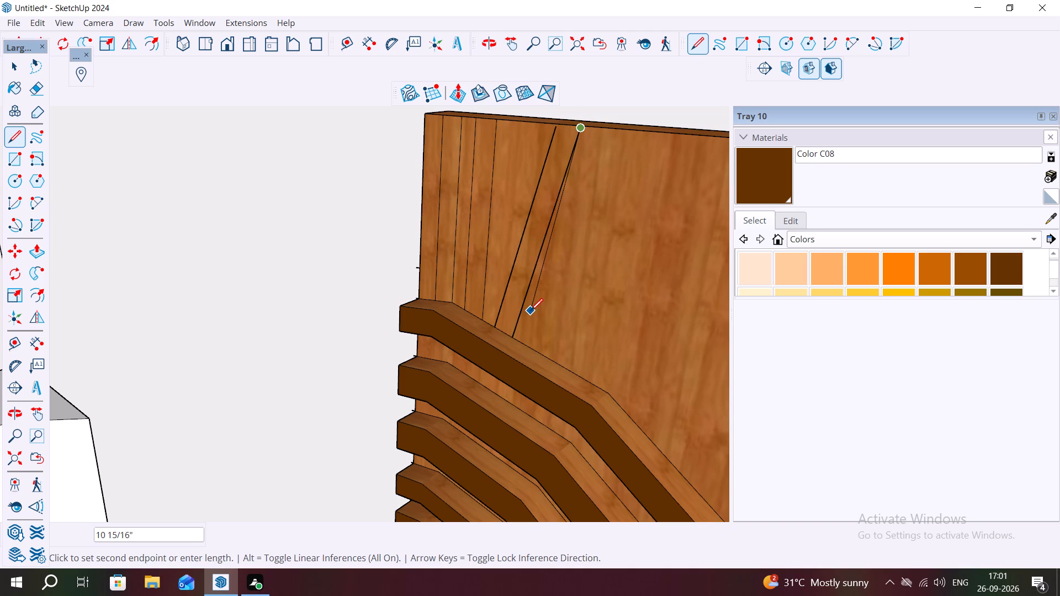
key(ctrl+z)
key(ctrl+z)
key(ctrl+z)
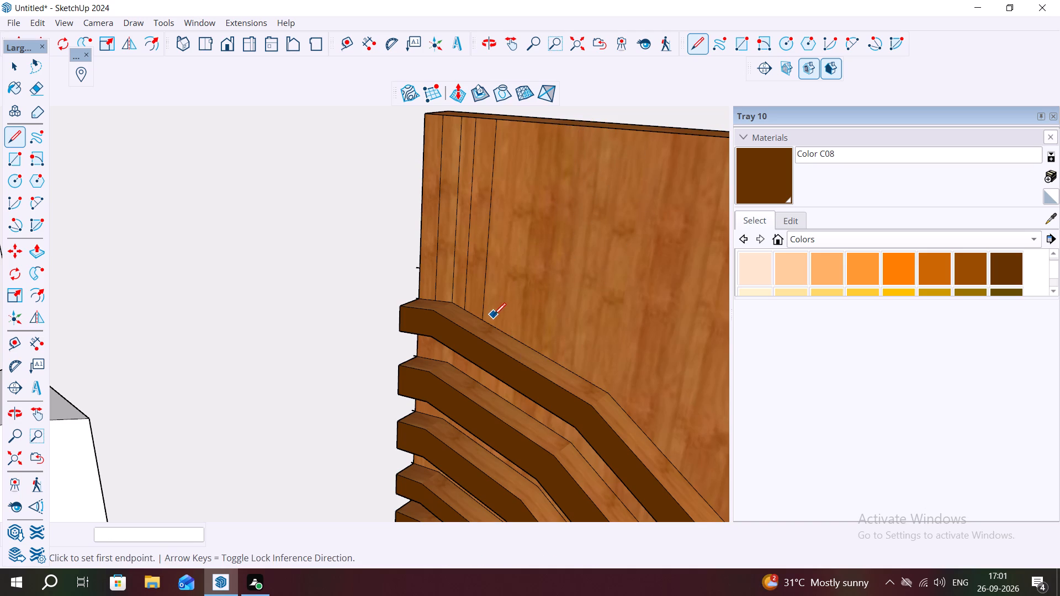
Draw two fanning lines about 1' 5/8" and 1' 7/8" long from the outermost ring's base to the panel's top edge, beside the existing upright lines.
click(491, 322)
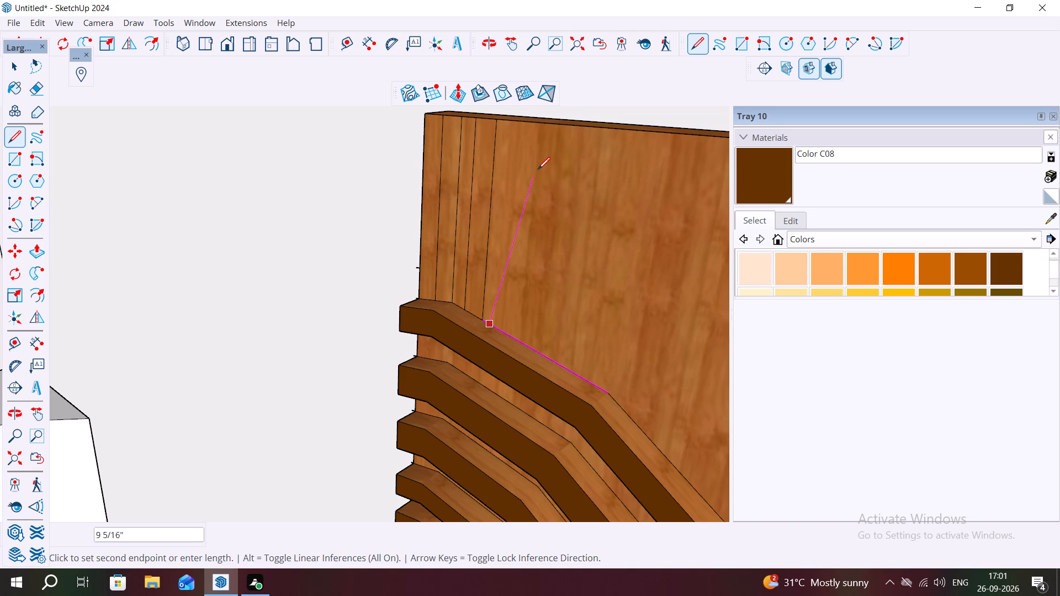
click(515, 121)
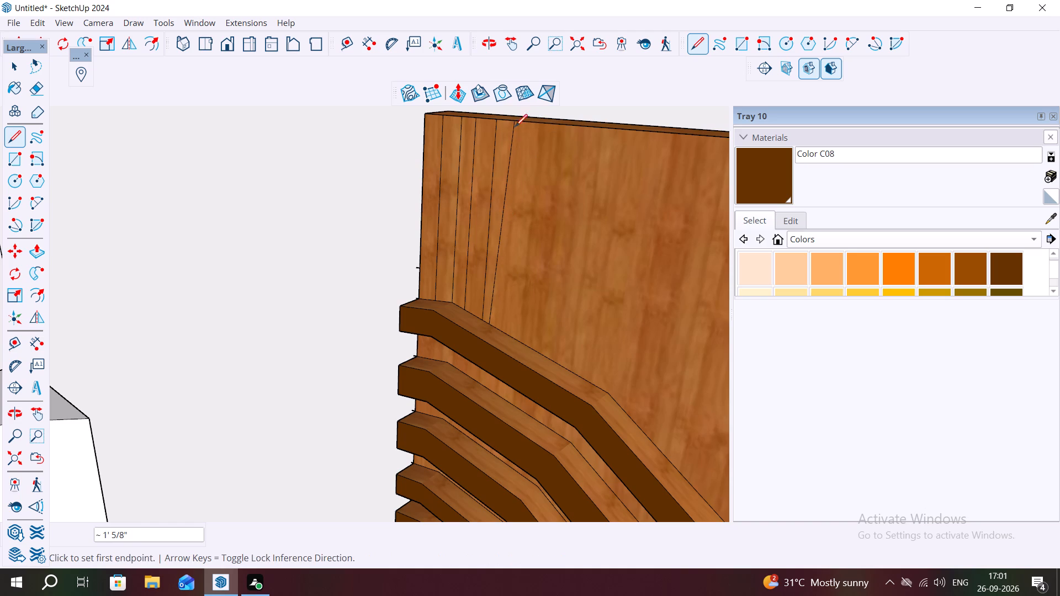
click(500, 328)
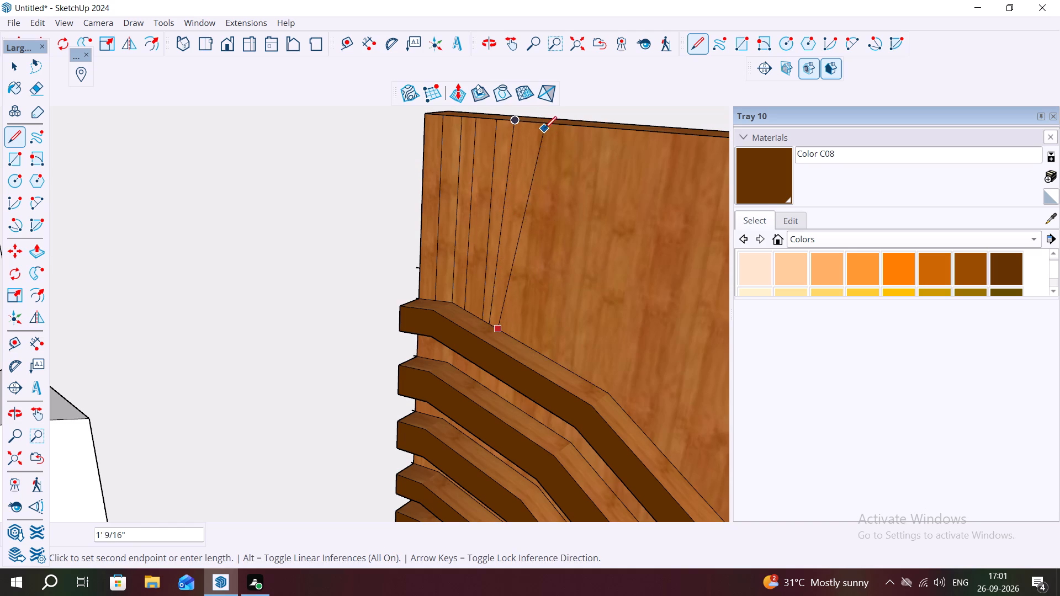
click(542, 125)
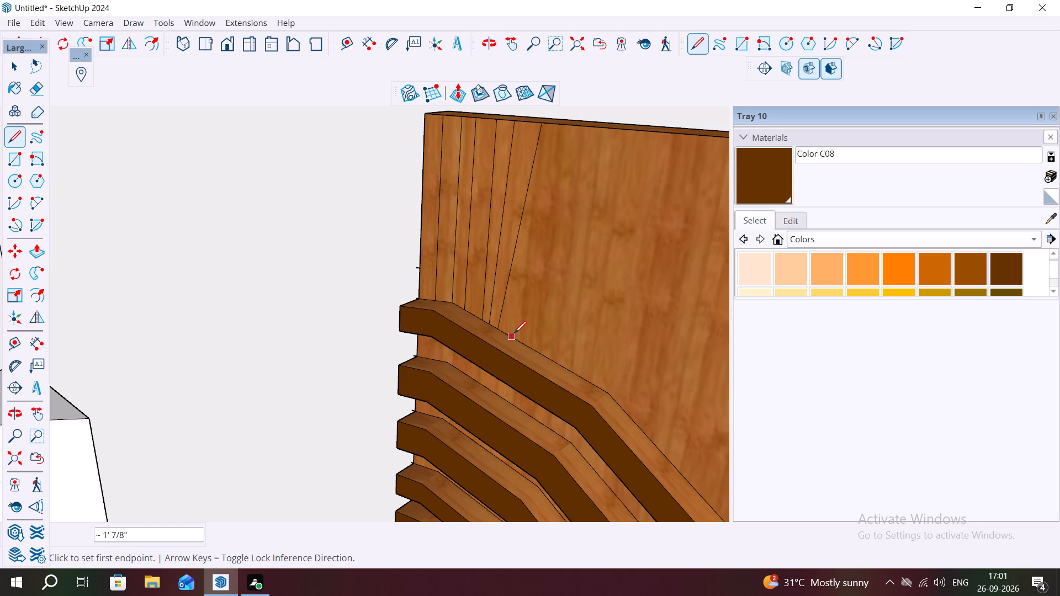
Draw two more slanted lines about 1' 1 3/16" and 1' 1 7/16" long from the outermost ring's base to the panel's top edge, beside the upright group.
click(511, 333)
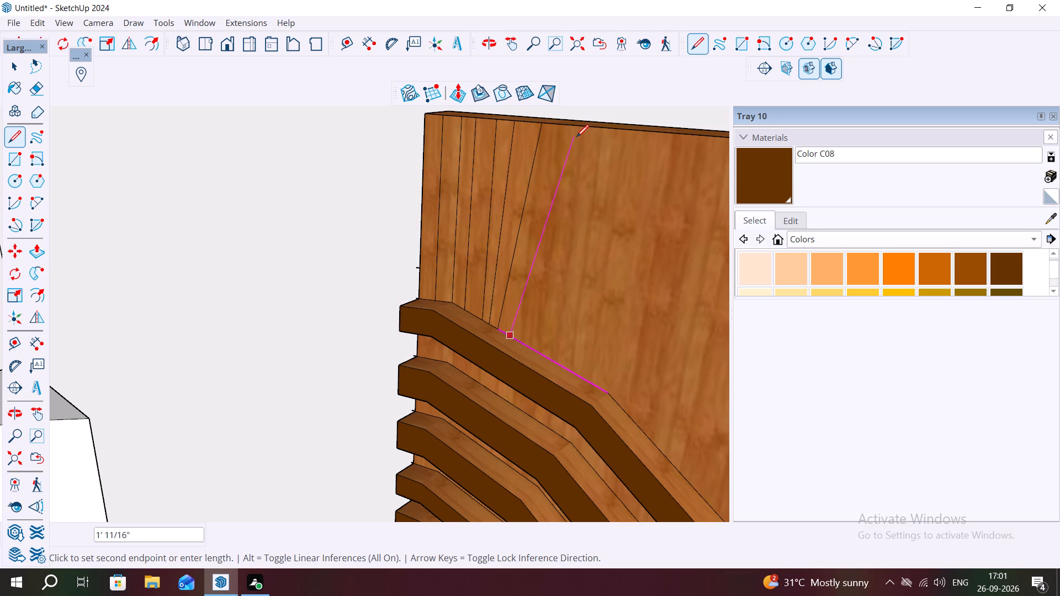
click(569, 126)
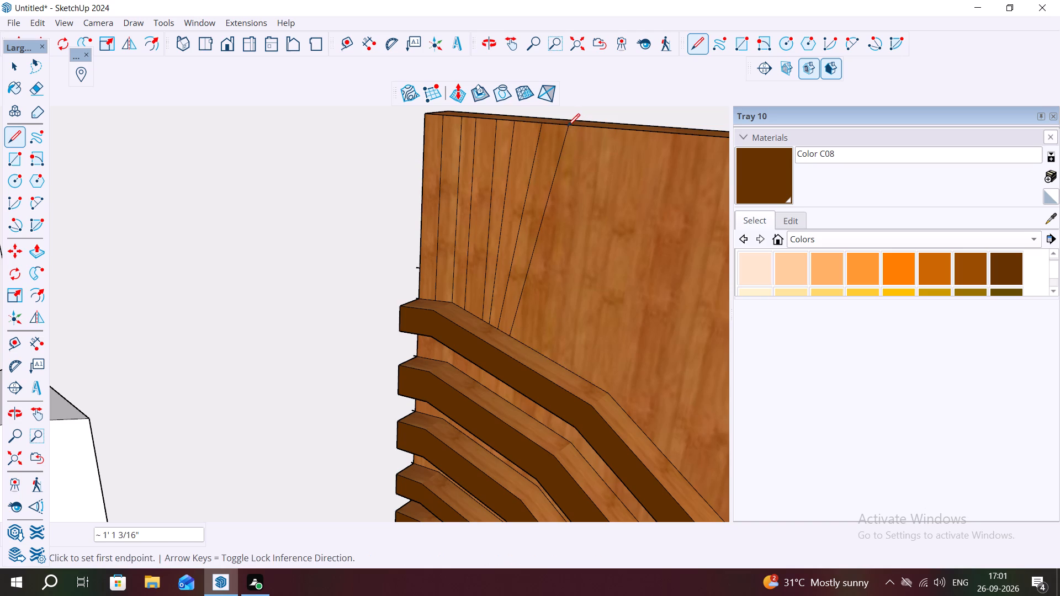
click(526, 342)
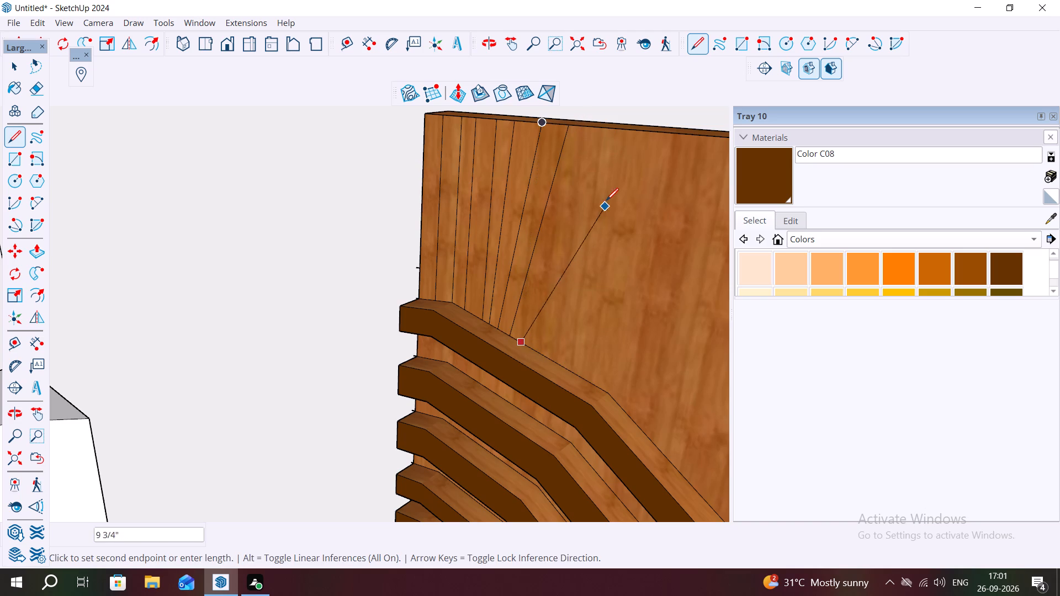
click(591, 127)
Draw a diagonal line about 1' 11 1/4" long from the outermost ring's base to the panel's top edge, just inside the outer corner.
middle_drag(597, 326, 713, 268)
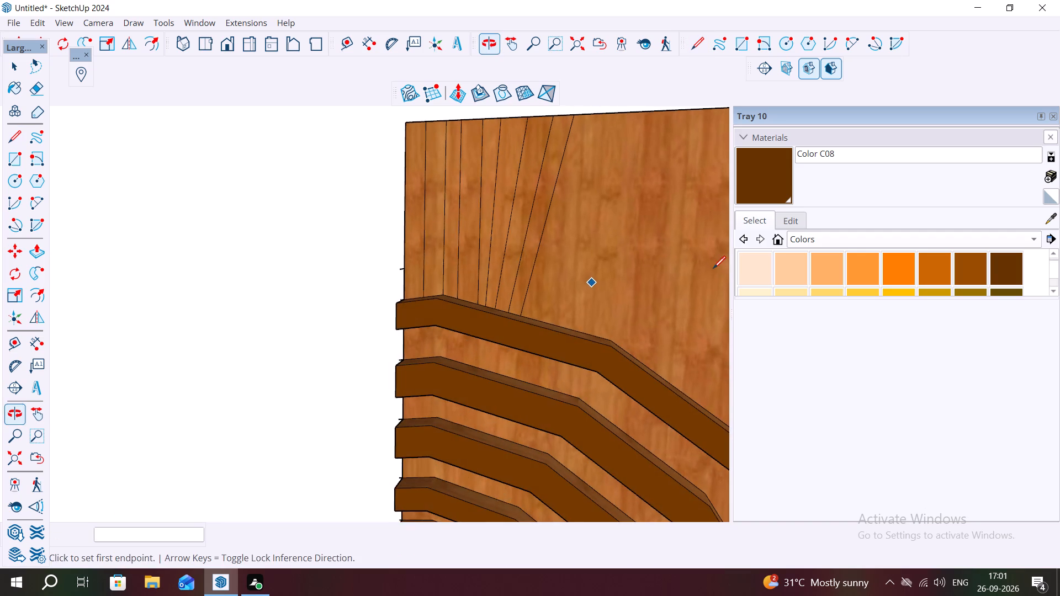
scroll(535, 262, down, 3)
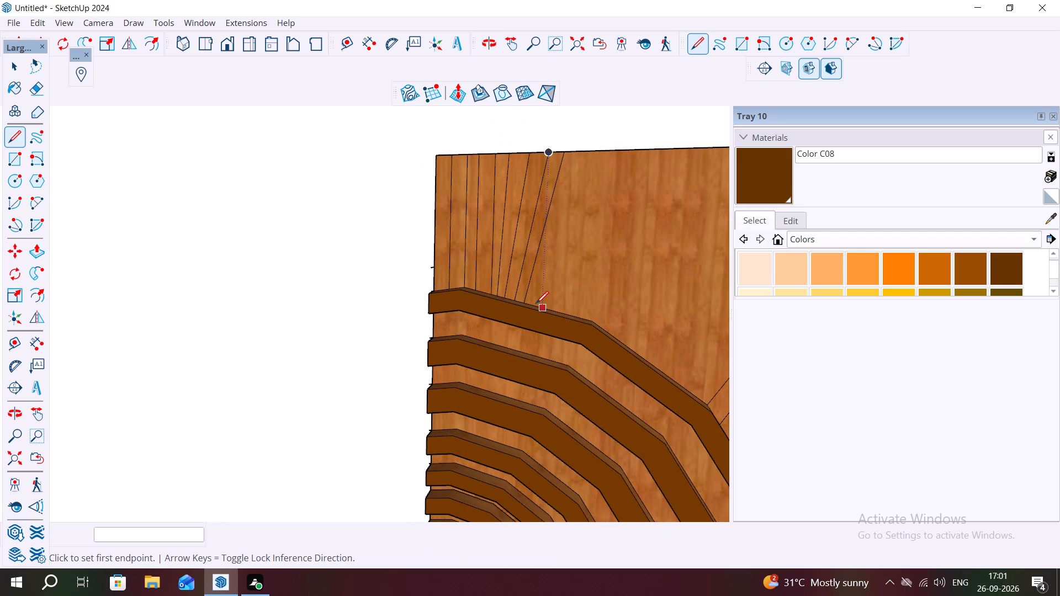
scroll(524, 299, down, 4)
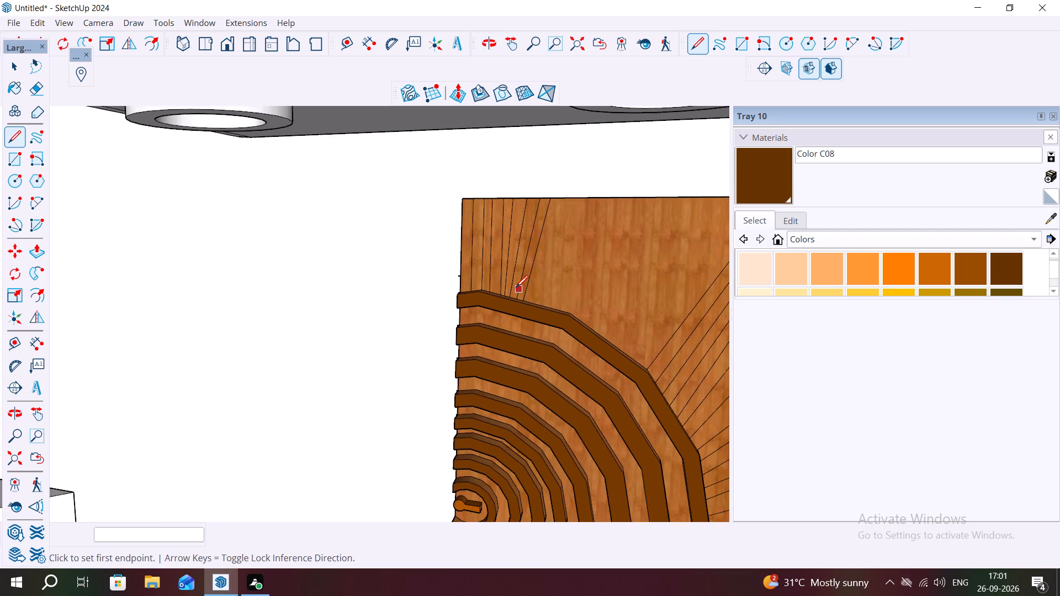
scroll(516, 288, down, 2)
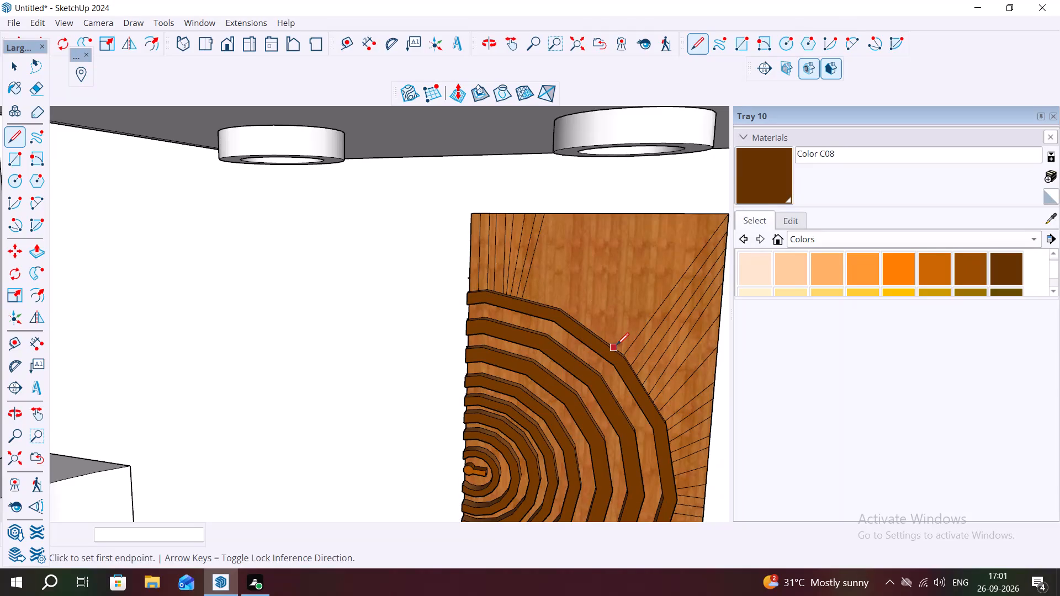
scroll(614, 344, up, 5)
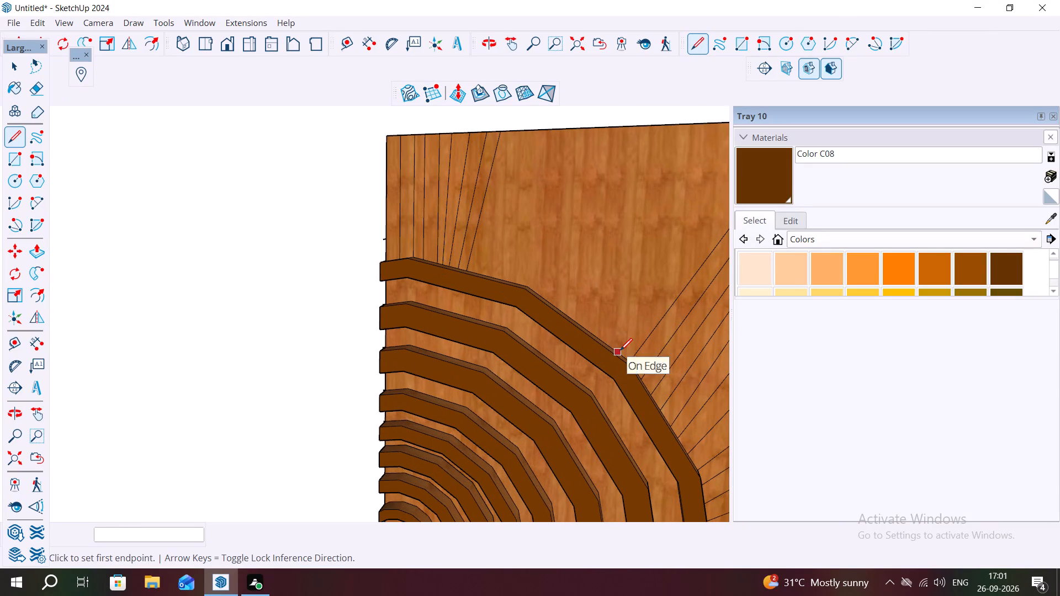
click(620, 350)
scroll(623, 285, down, 6)
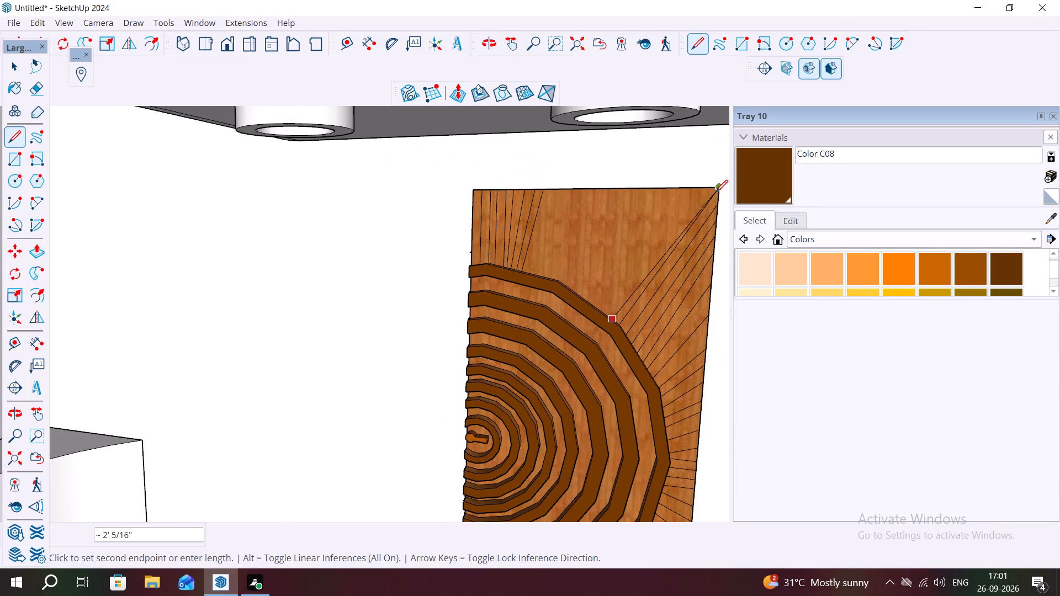
click(703, 188)
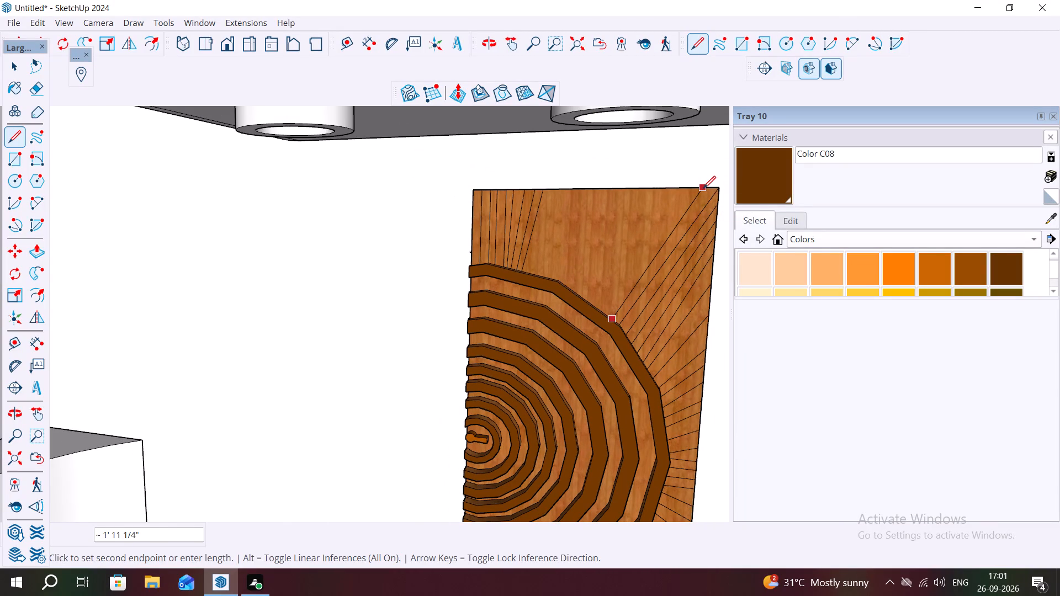
Add two diagonal lines about 1' 9 11/16" and 1' 8 3/16" long beside the corner line, from the outermost ring's base to the panel's top edge.
middle_drag(603, 307, 592, 321)
scroll(609, 305, up, 3)
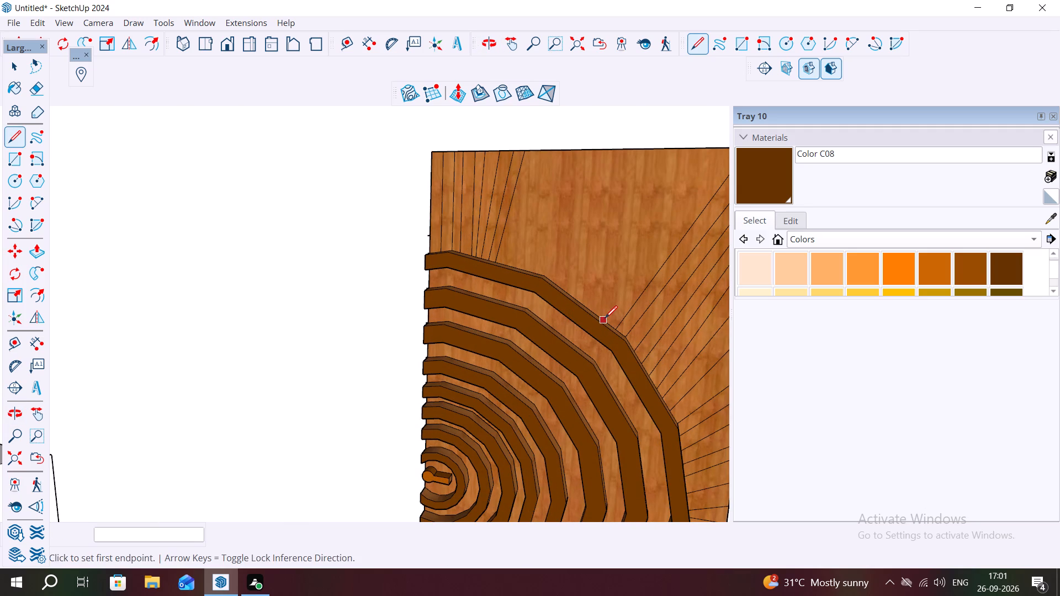
click(605, 317)
scroll(624, 257, down, 4)
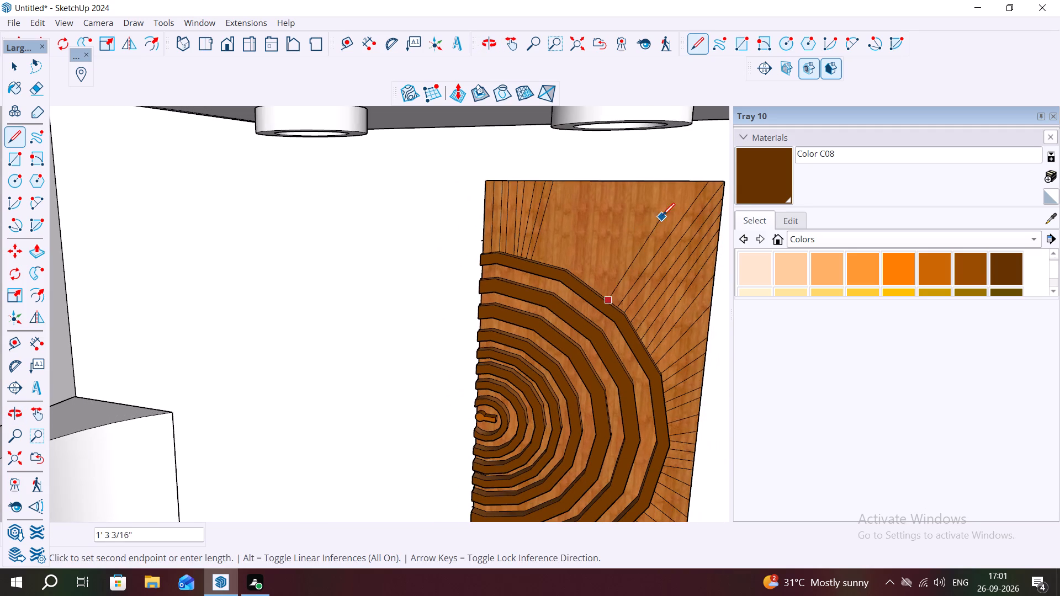
click(688, 181)
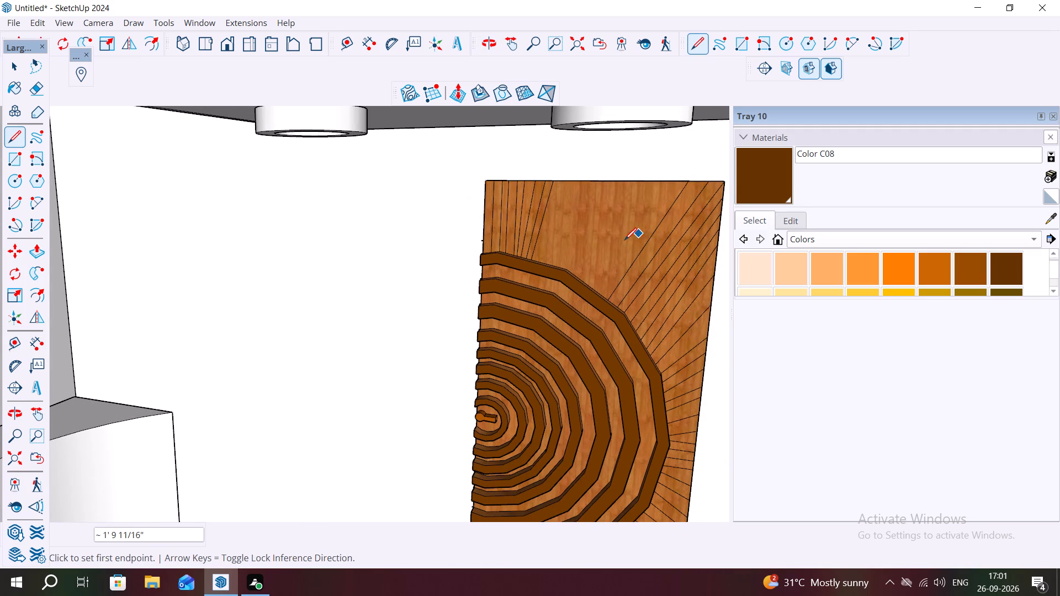
scroll(589, 269, up, 6)
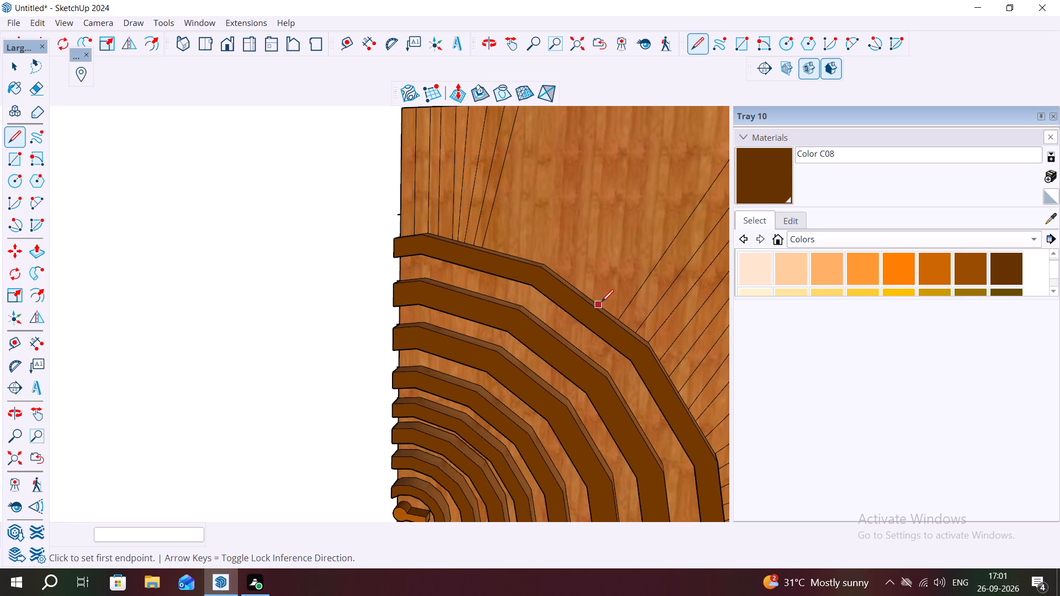
click(603, 305)
scroll(603, 279, down, 6)
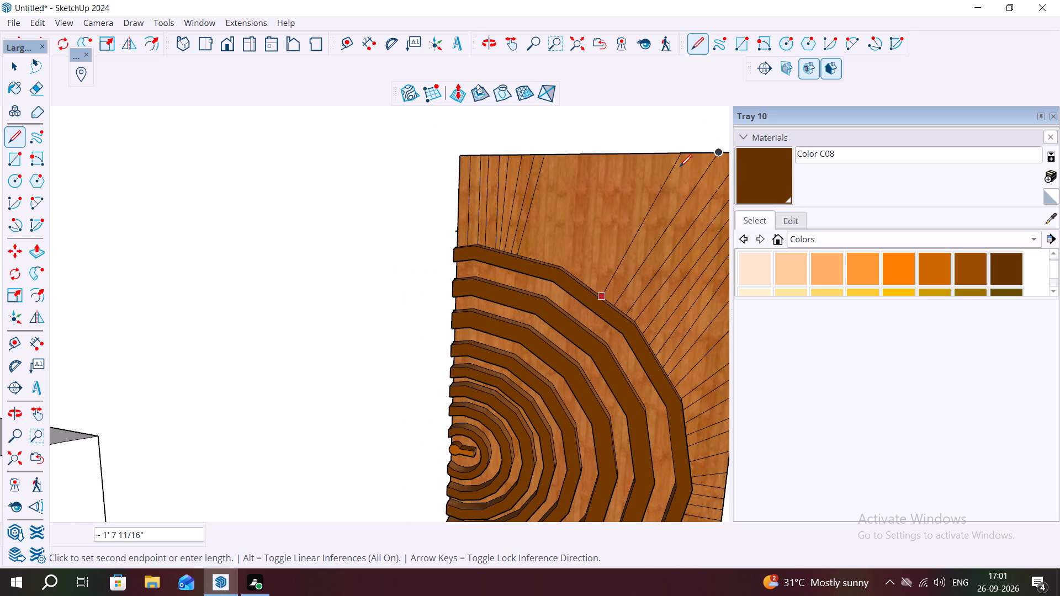
click(692, 156)
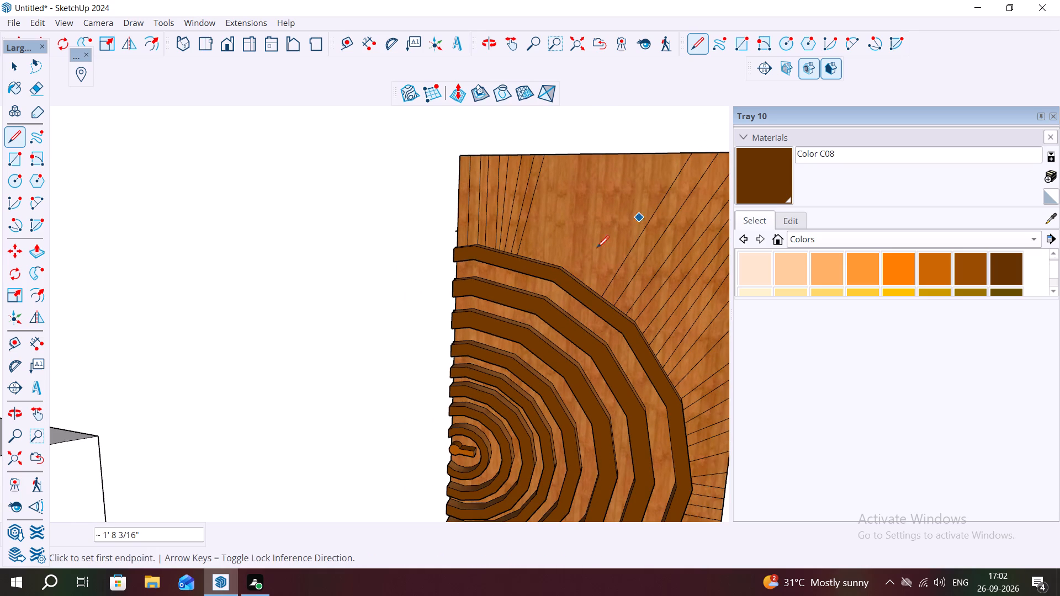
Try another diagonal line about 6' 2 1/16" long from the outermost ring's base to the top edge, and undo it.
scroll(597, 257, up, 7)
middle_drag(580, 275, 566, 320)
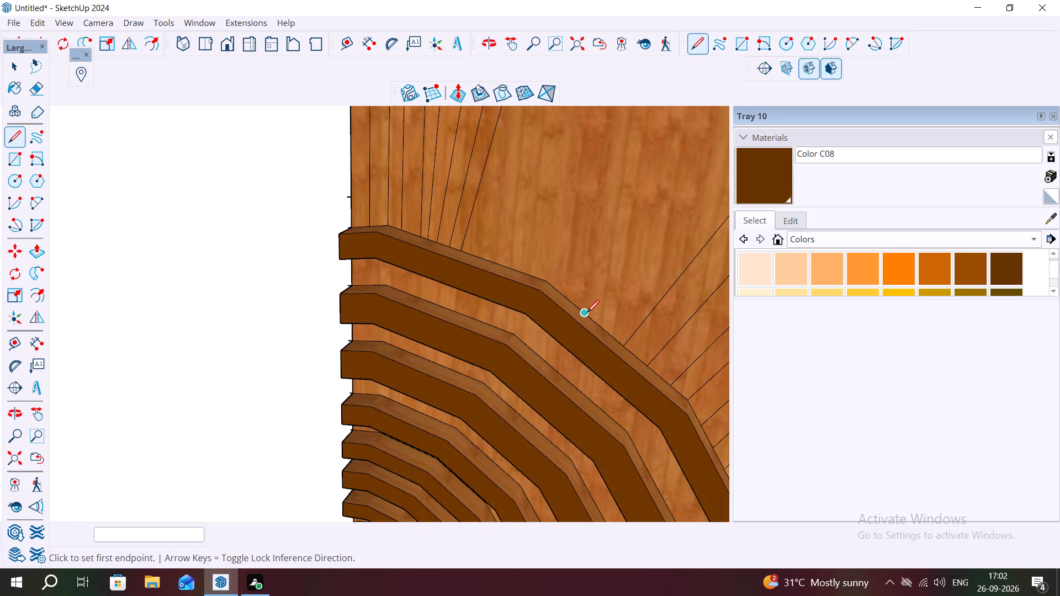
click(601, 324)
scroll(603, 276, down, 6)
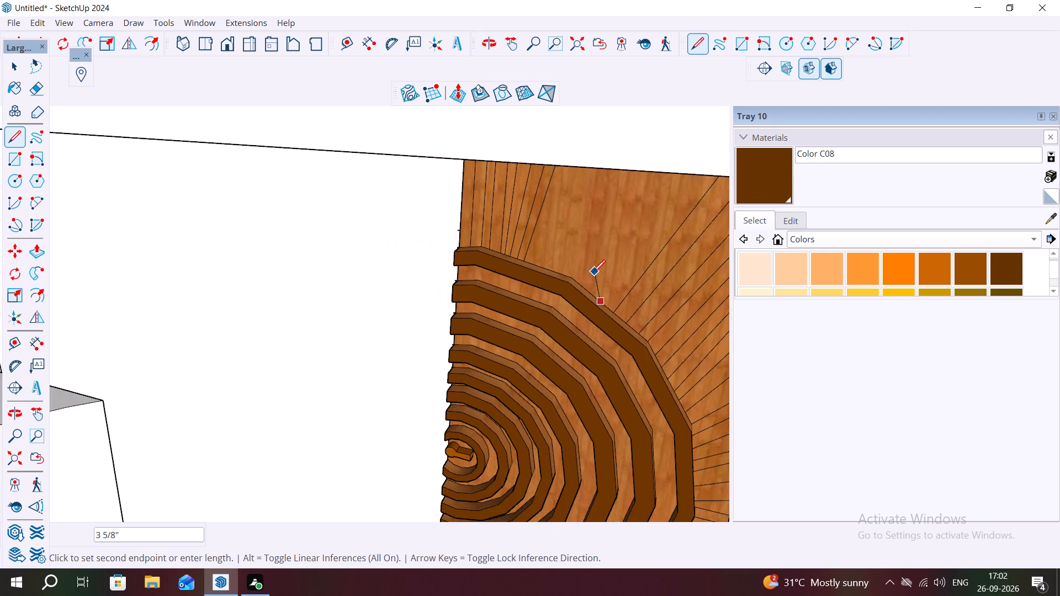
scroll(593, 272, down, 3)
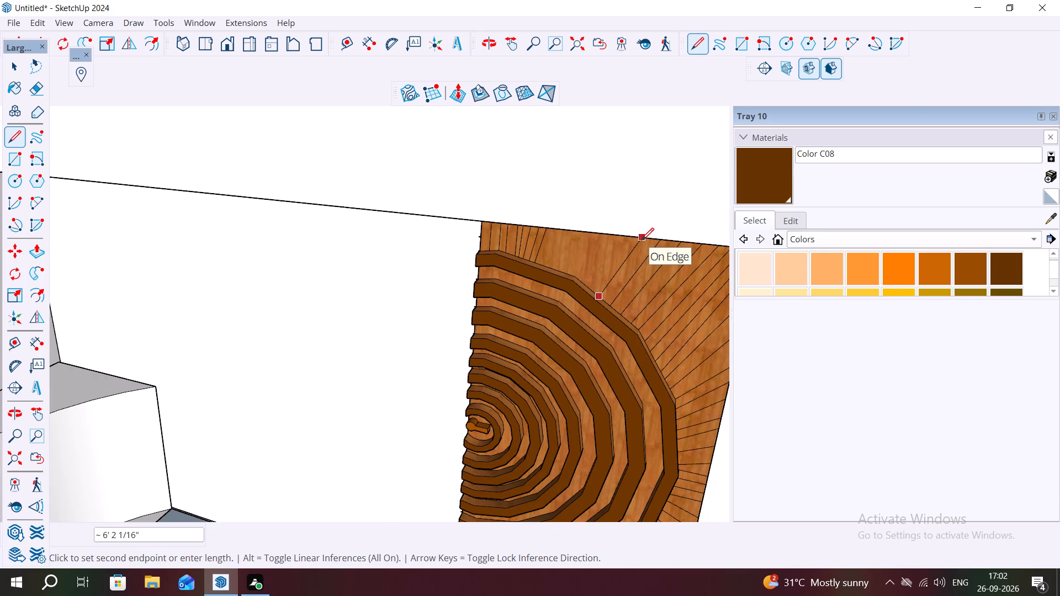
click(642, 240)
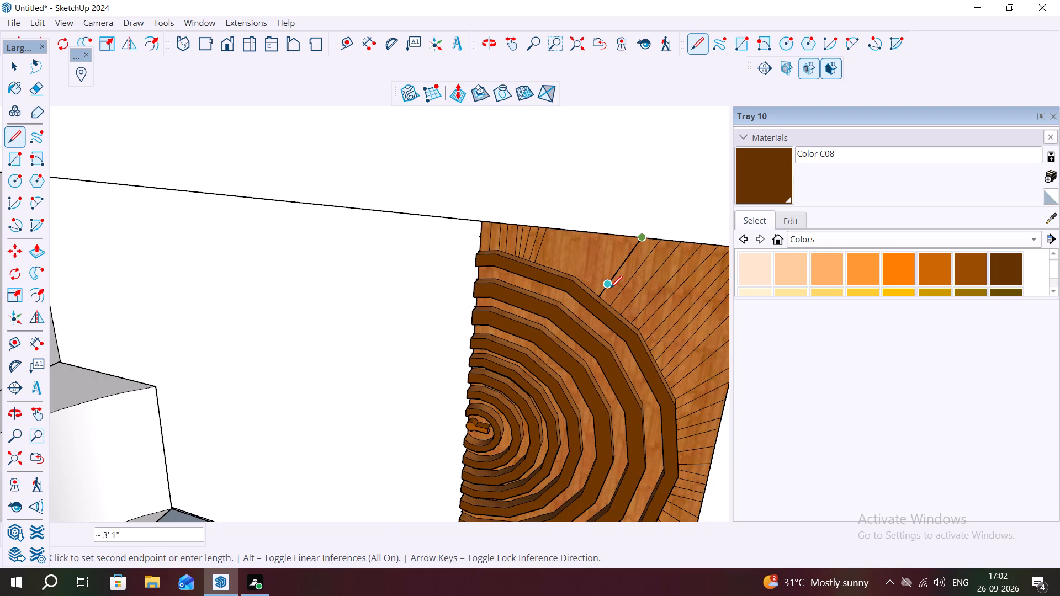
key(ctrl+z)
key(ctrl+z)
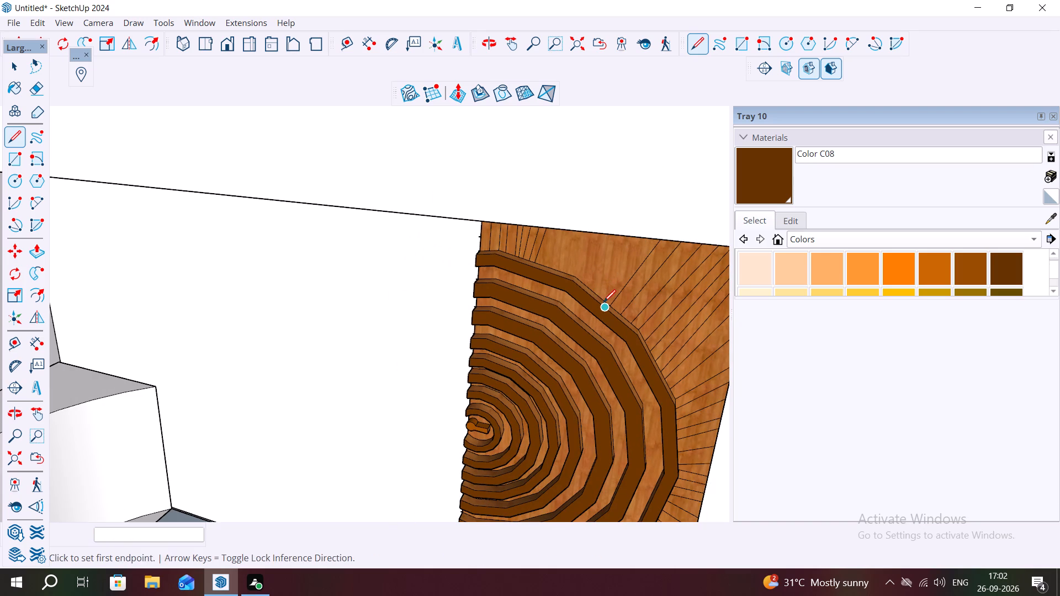
Draw a diagonal line about 1' 6 7/16" long from the outermost ring's base to the panel's top edge, beside the corner-side lines.
scroll(604, 295, up, 2)
middle_drag(604, 306, 603, 311)
middle_drag(606, 294, 607, 294)
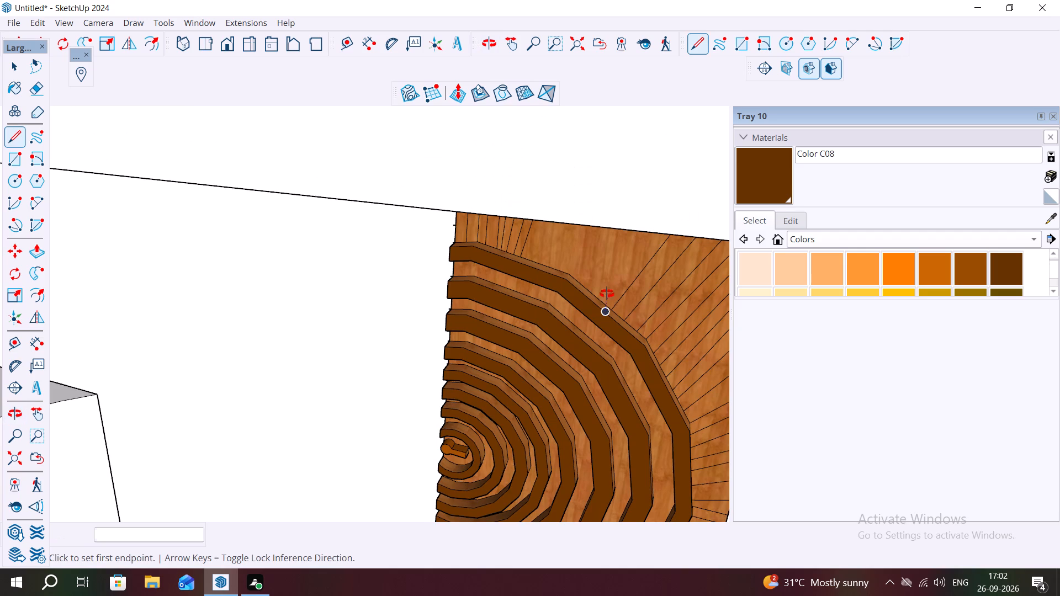
middle_drag(607, 294, 624, 251)
scroll(598, 278, up, 3)
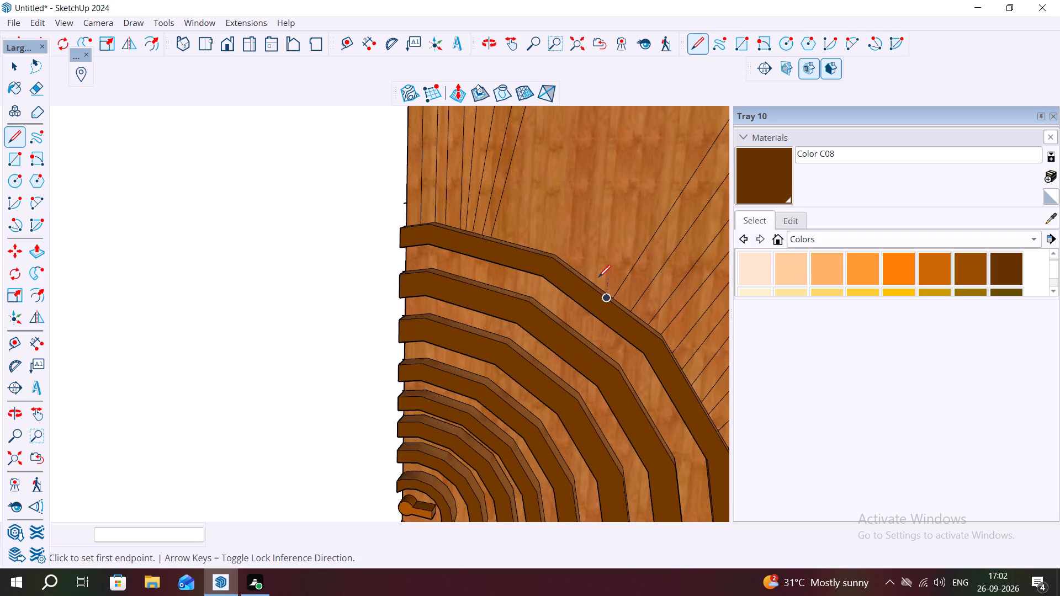
scroll(598, 277, up, 1)
click(594, 283)
scroll(626, 201, down, 2)
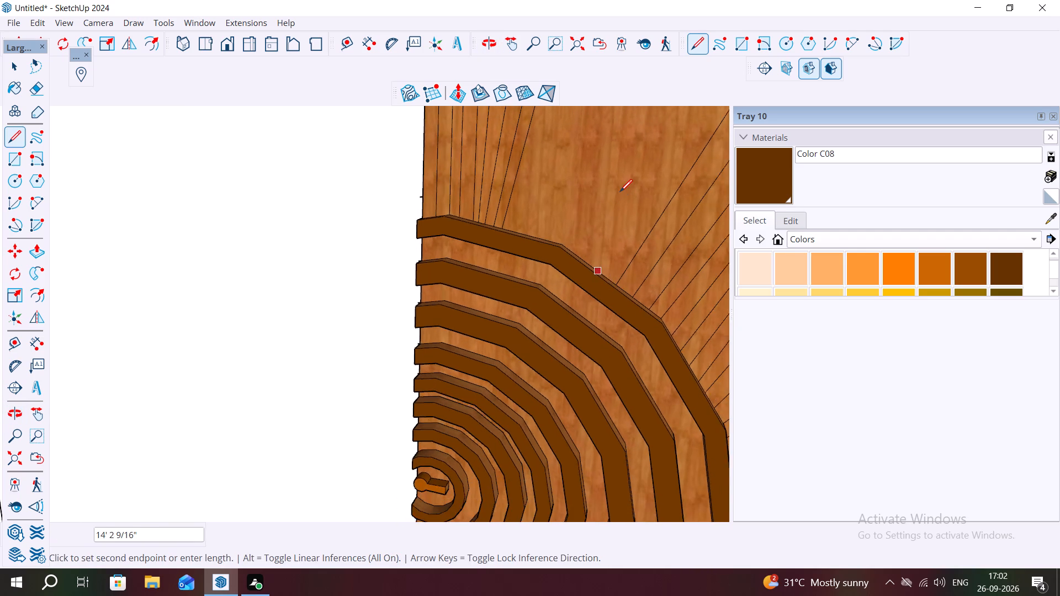
scroll(620, 191, down, 6)
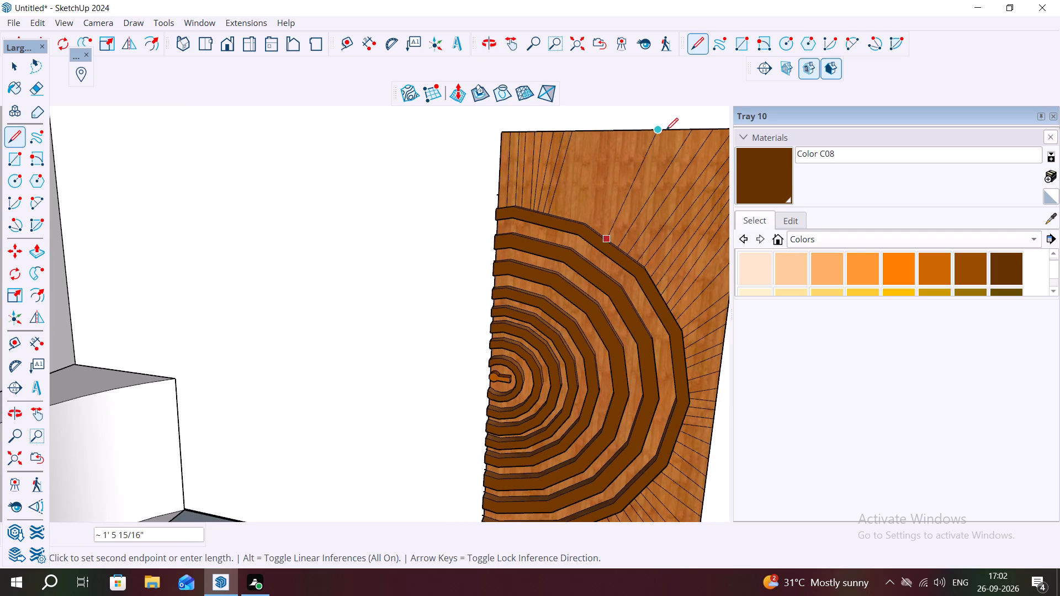
click(669, 130)
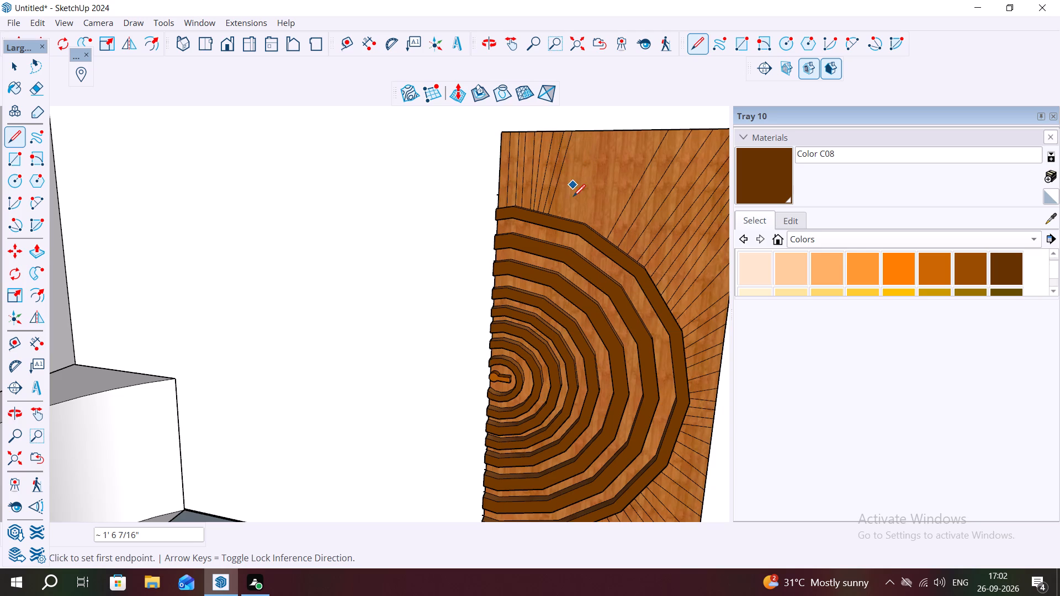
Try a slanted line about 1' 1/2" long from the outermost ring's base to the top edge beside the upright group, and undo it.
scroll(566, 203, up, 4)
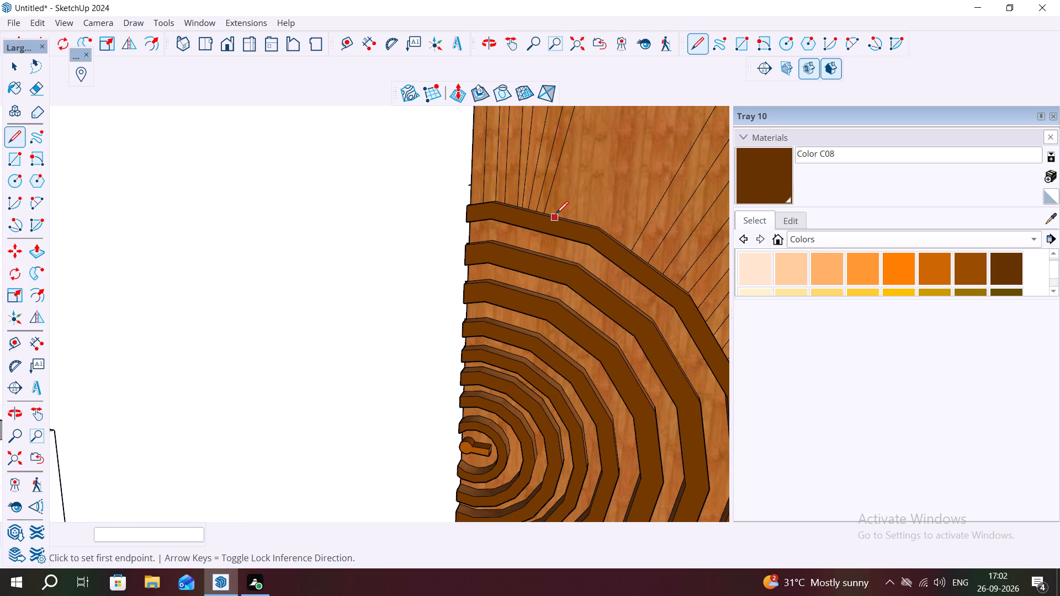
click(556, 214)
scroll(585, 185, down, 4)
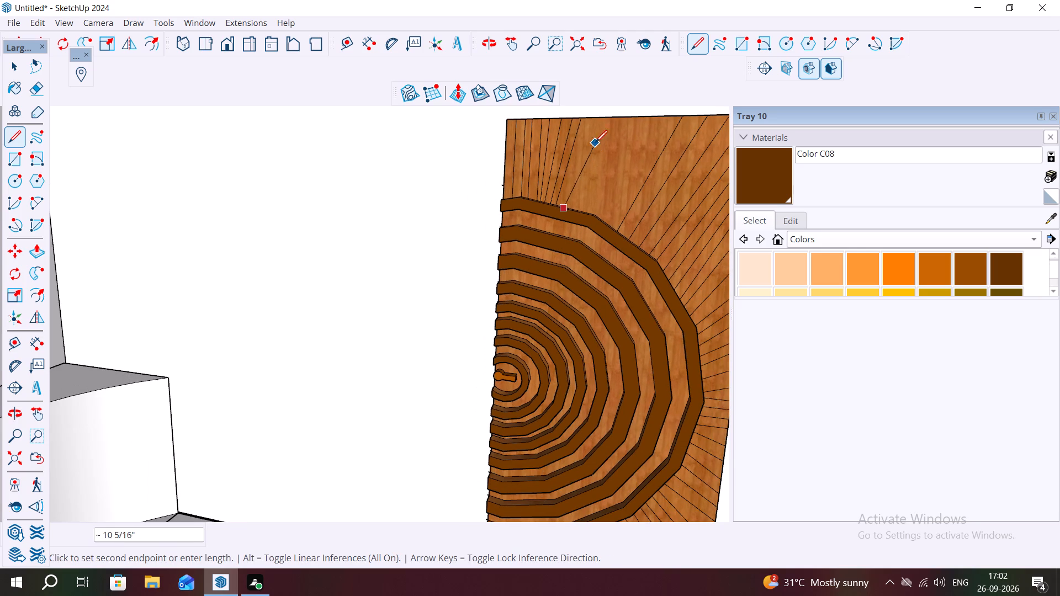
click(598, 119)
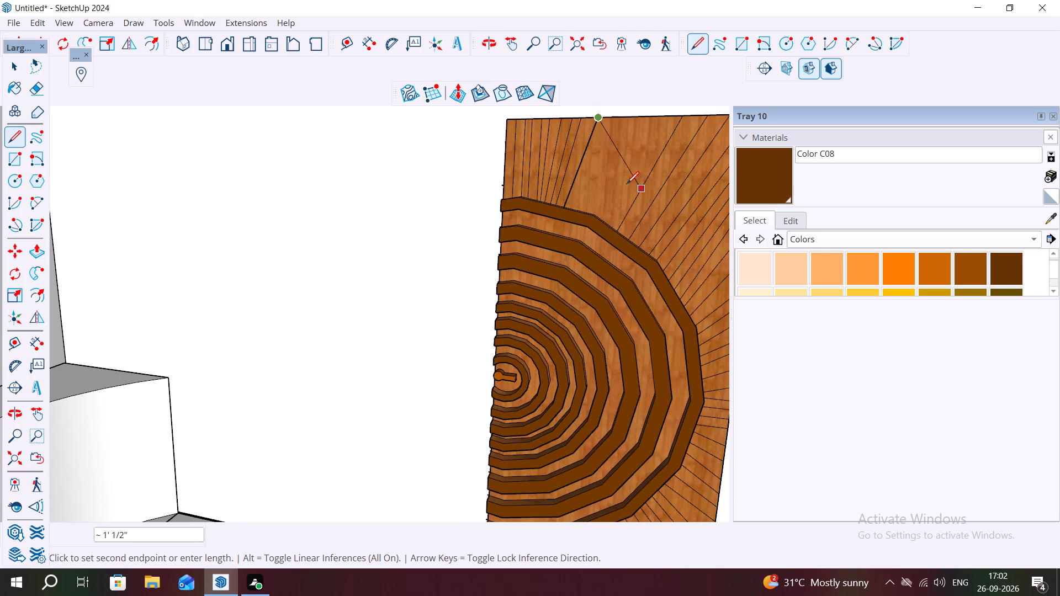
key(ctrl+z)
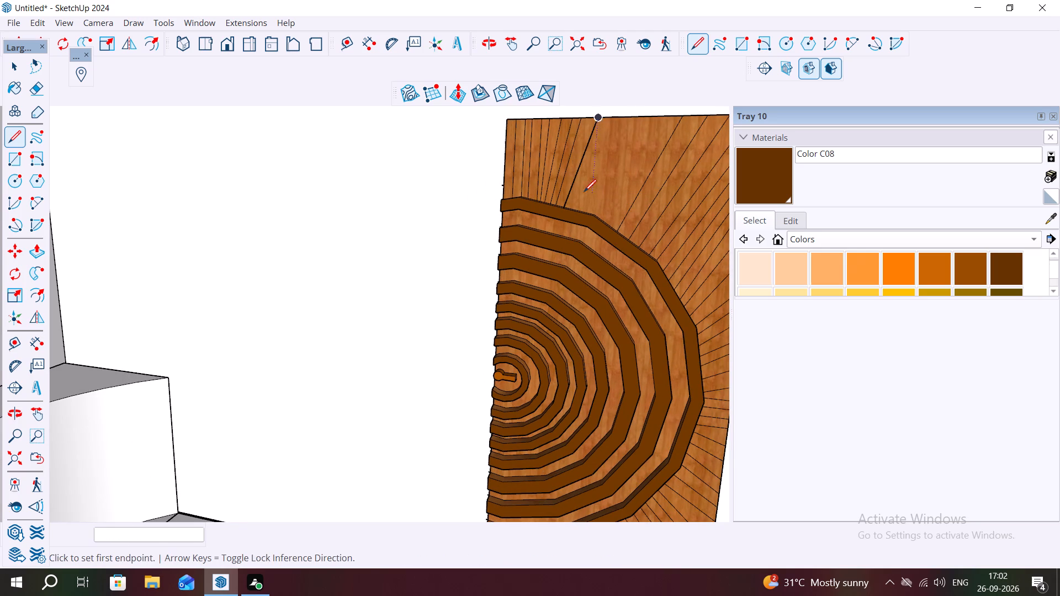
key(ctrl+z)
Draw a diagonal line about 1' 4 11/16" long from near the outermost ring's upper bend to the panel's top edge, continuing the corner-side fan.
scroll(577, 187, up, 4)
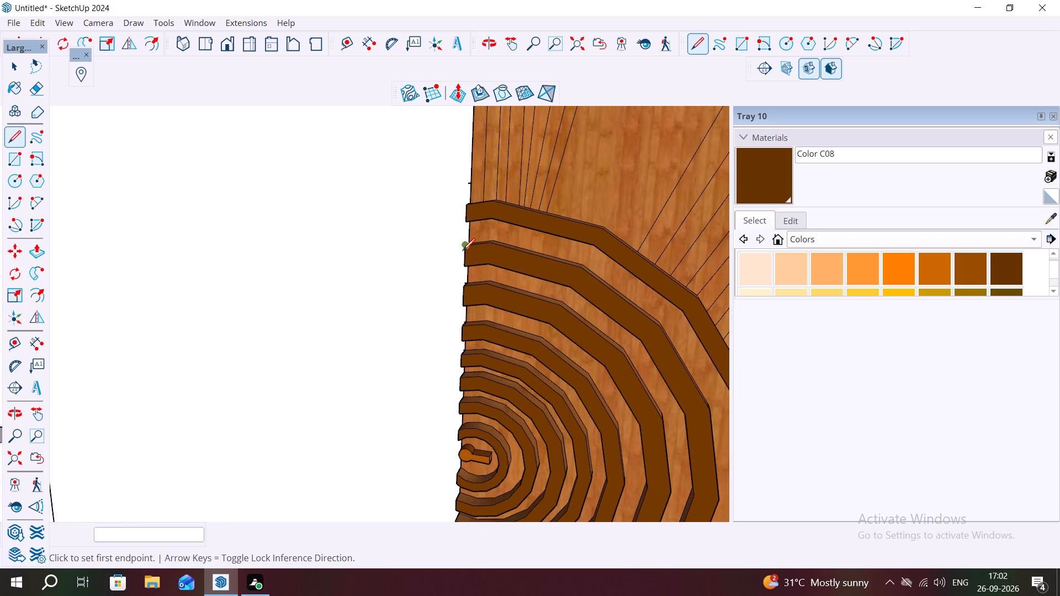
scroll(463, 251, down, 2)
scroll(635, 58, up, 1)
scroll(608, 105, up, 6)
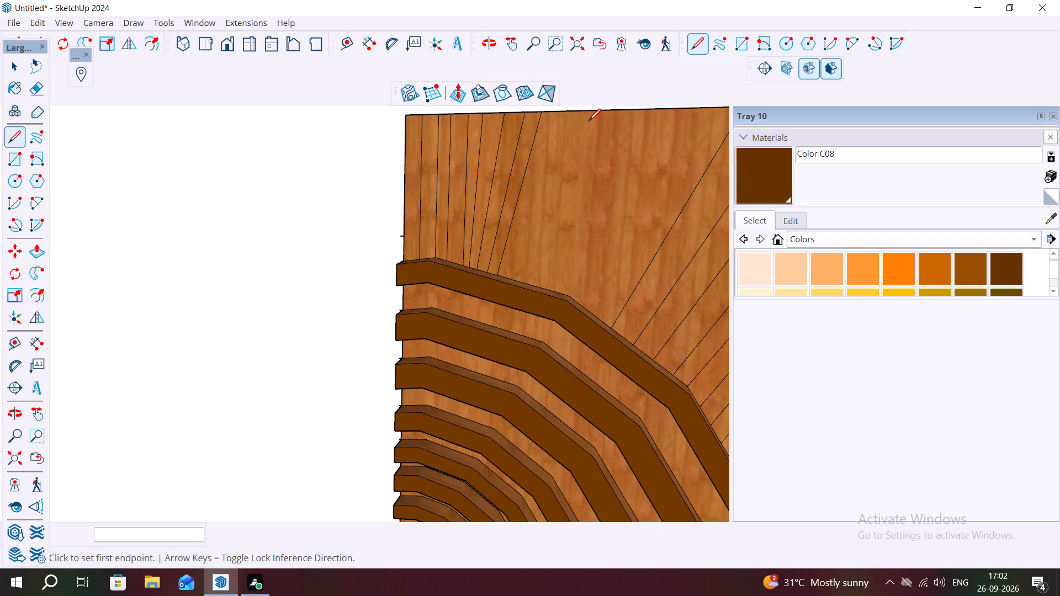
click(591, 310)
scroll(632, 189, down, 2)
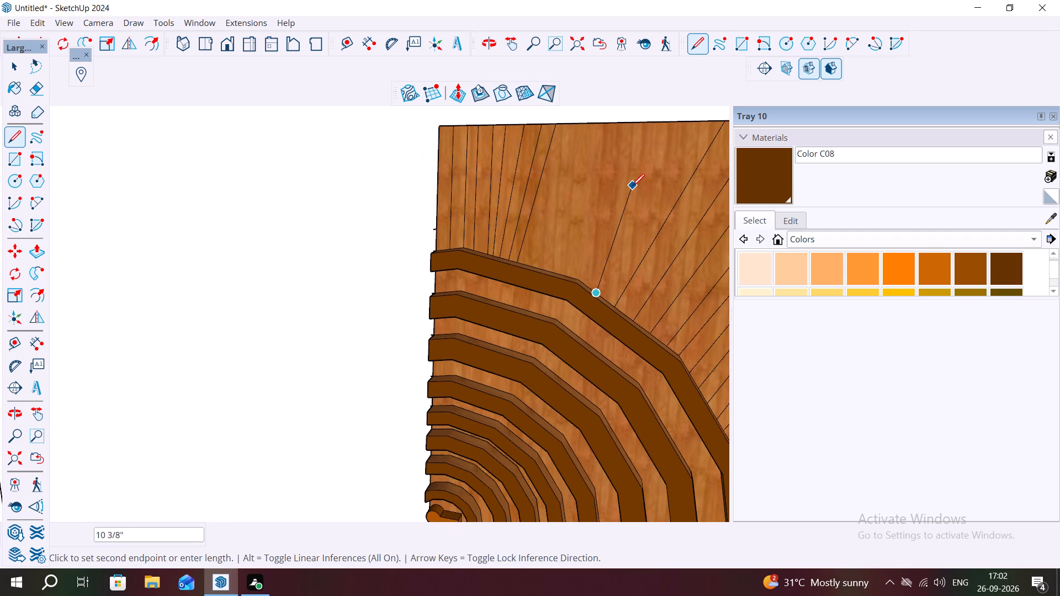
scroll(632, 186, down, 1)
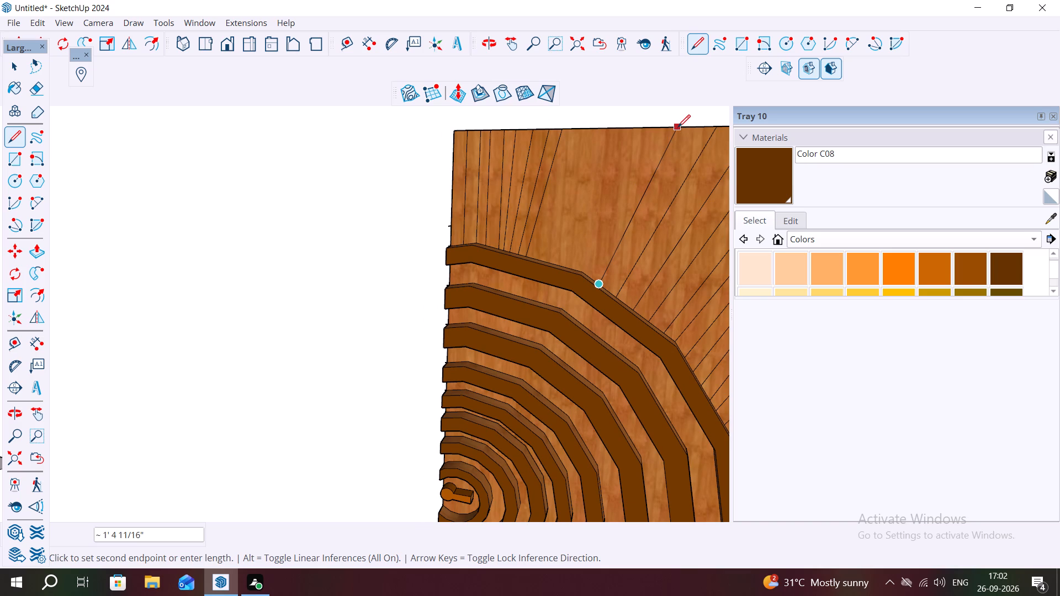
click(678, 126)
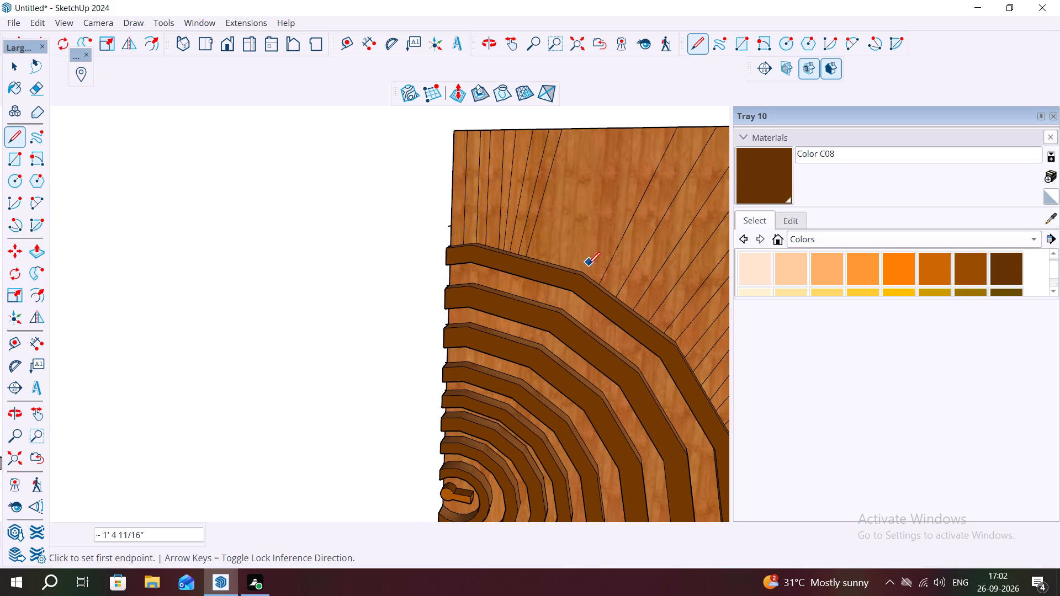
Draw a diagonal line about 1' 3 1/8" long from the outermost ring's upper bend to the panel's top edge.
scroll(582, 268, up, 2)
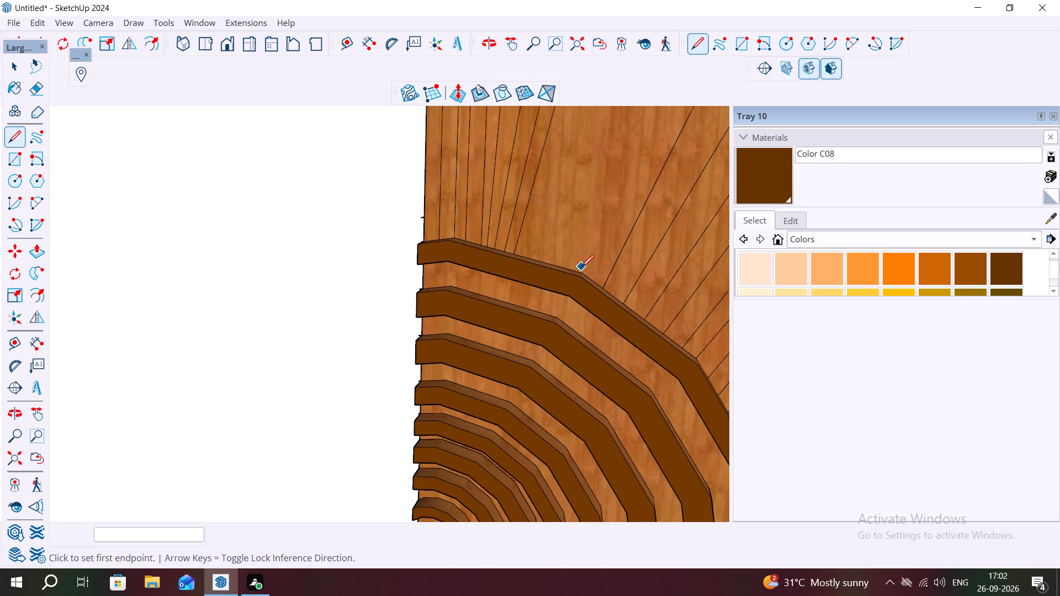
scroll(581, 267, up, 2)
click(583, 272)
scroll(629, 212, down, 2)
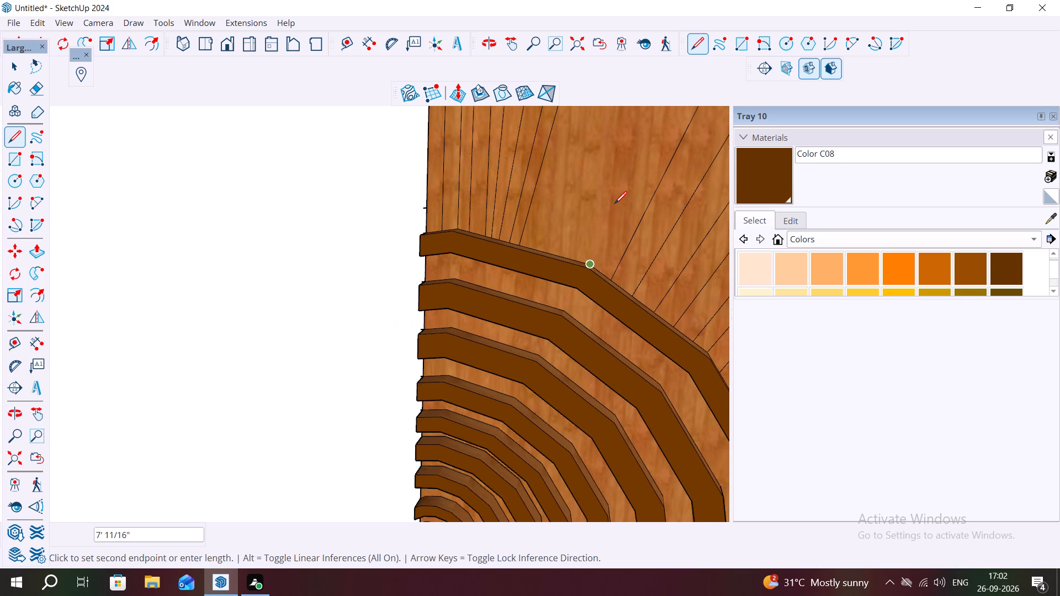
scroll(614, 204, down, 6)
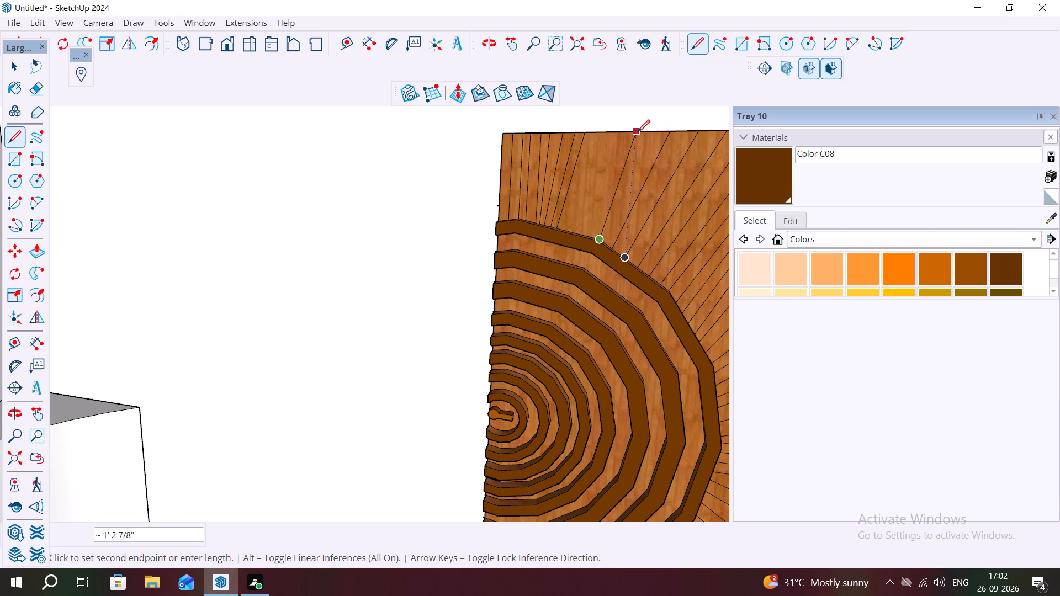
click(645, 131)
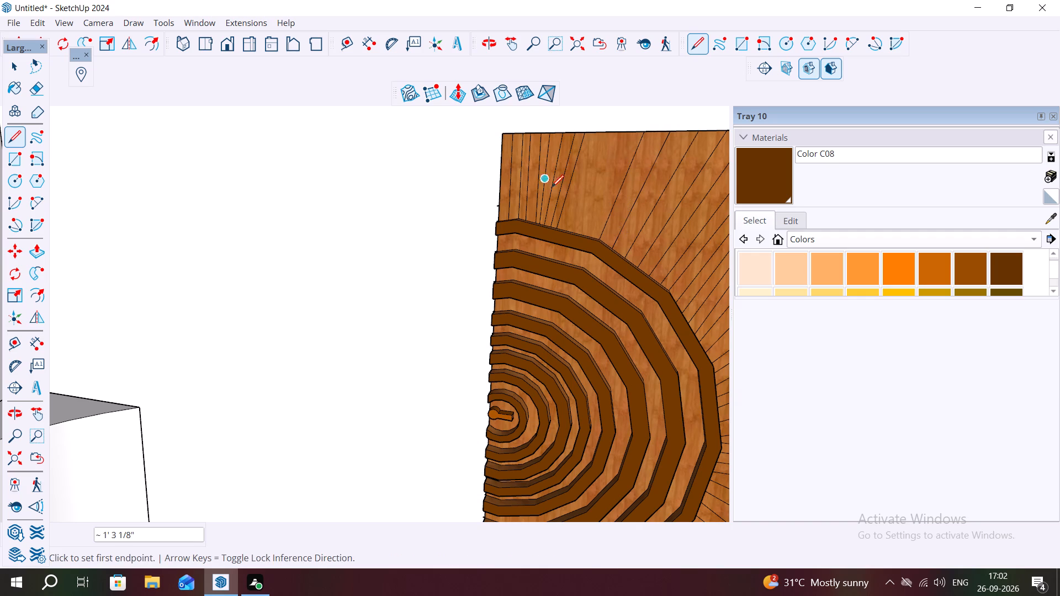
Draw a slanted line about 1' 2 7/16" long from the outermost ring's base, just beside its upper bend, to the top edge.
scroll(612, 227, up, 3)
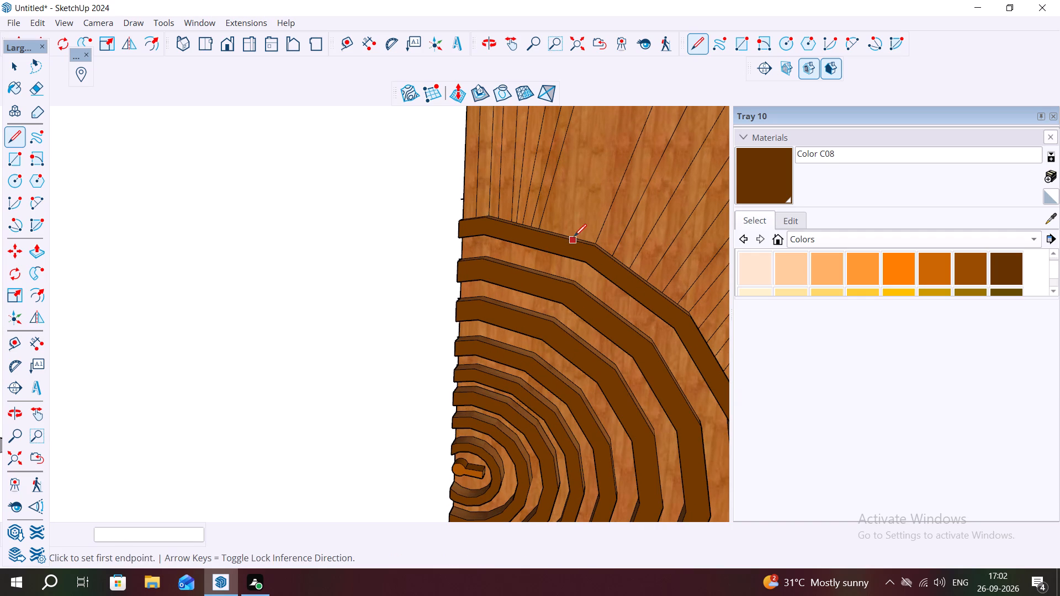
click(580, 237)
scroll(600, 186, down, 5)
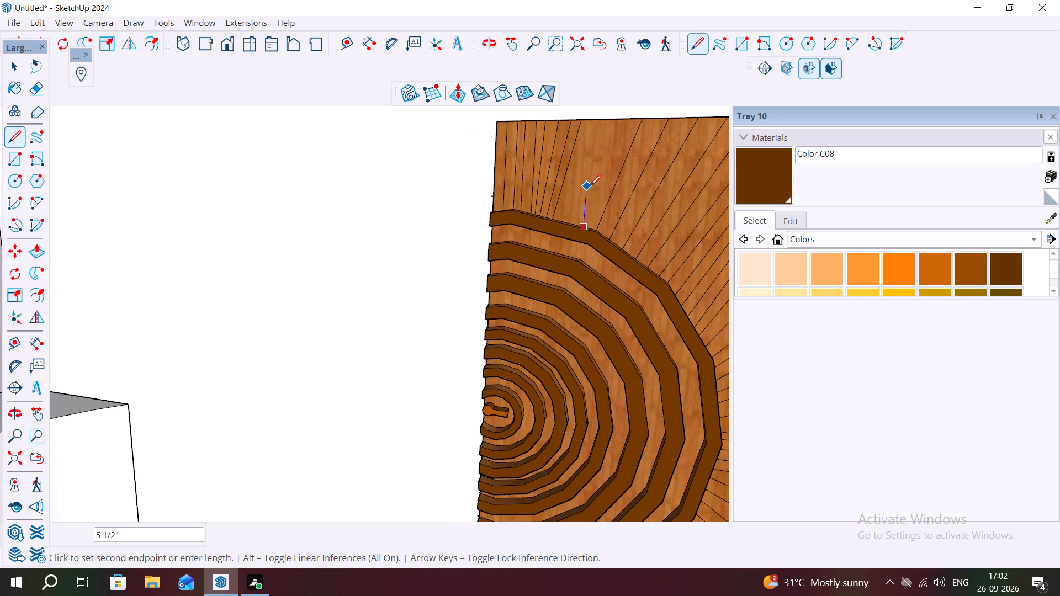
click(616, 131)
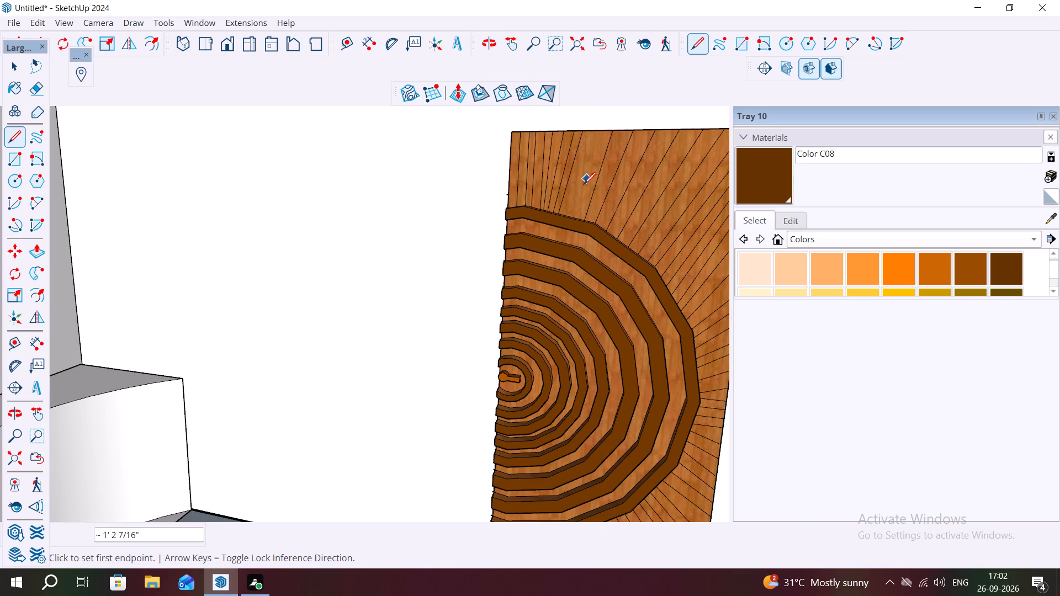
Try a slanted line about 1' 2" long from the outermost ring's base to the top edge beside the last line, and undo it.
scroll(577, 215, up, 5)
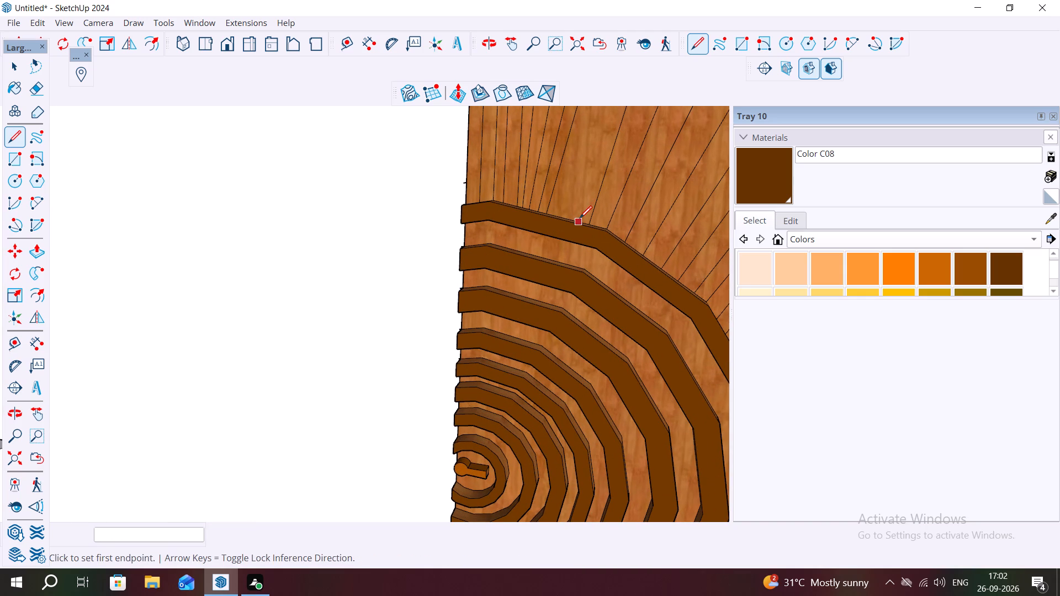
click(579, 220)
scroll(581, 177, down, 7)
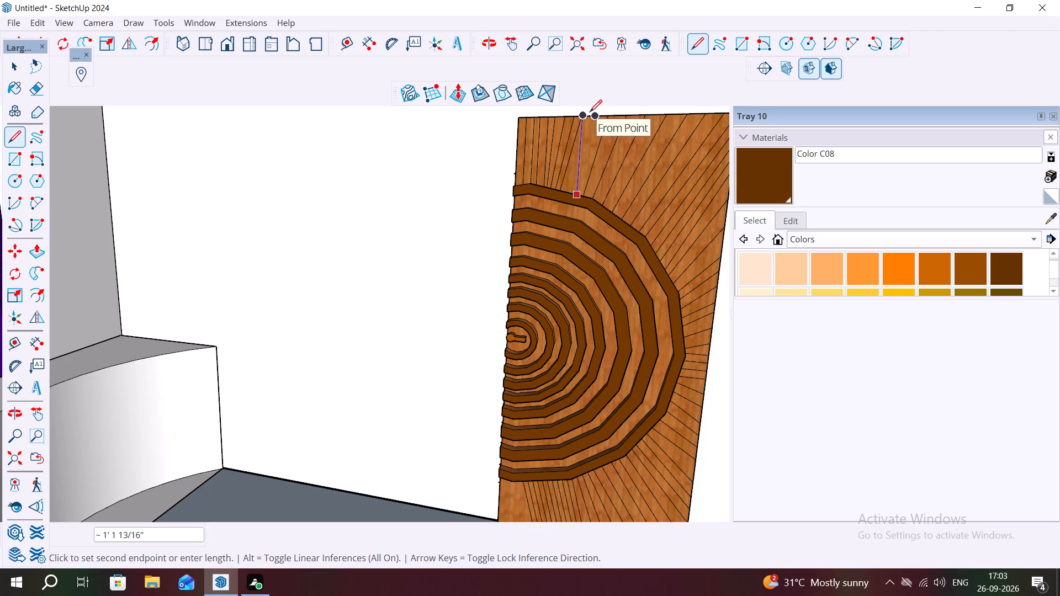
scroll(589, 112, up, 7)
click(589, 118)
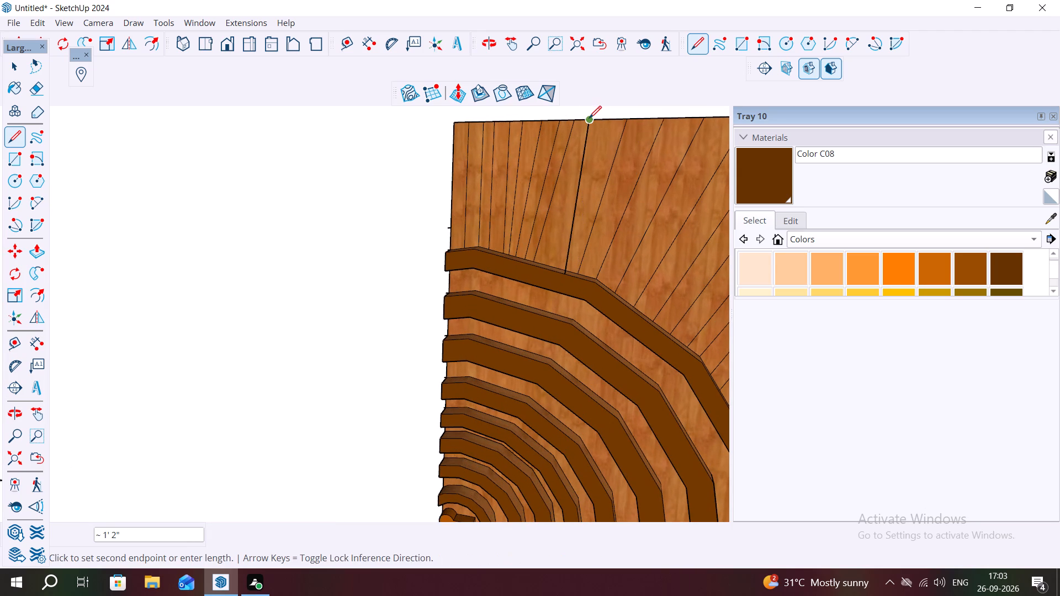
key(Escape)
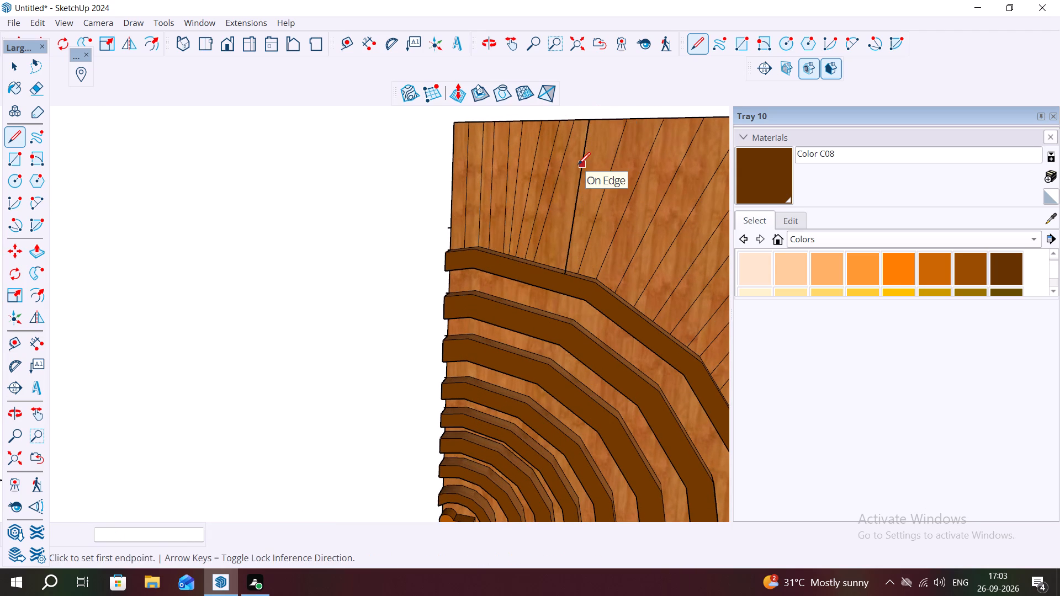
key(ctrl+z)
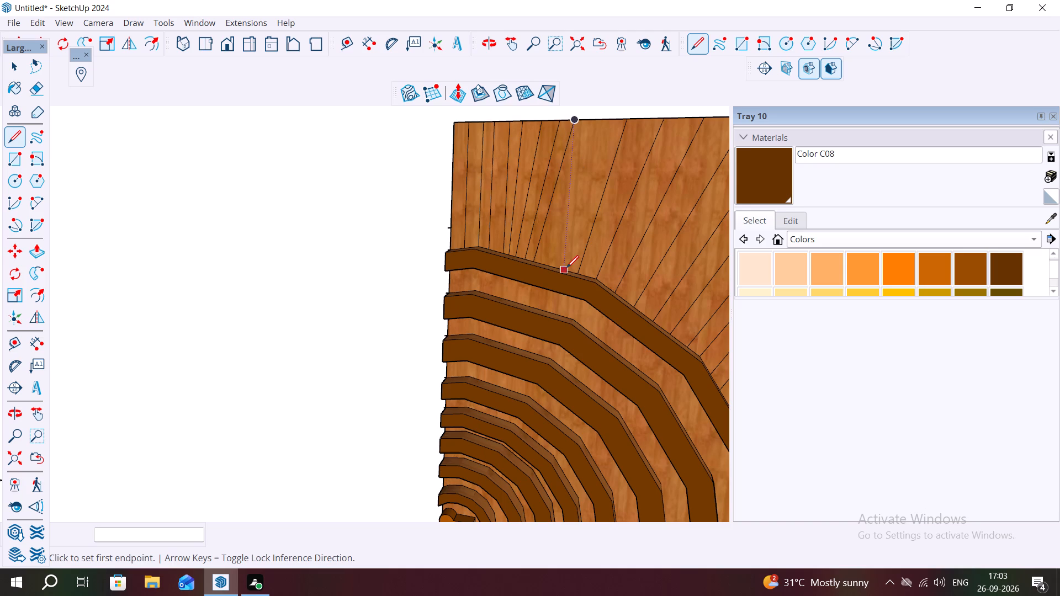
Draw a slanted line about 1' 1 15/16" long from the outermost ring's base to the top edge, continuing the corner-side fan.
scroll(563, 267, up, 3)
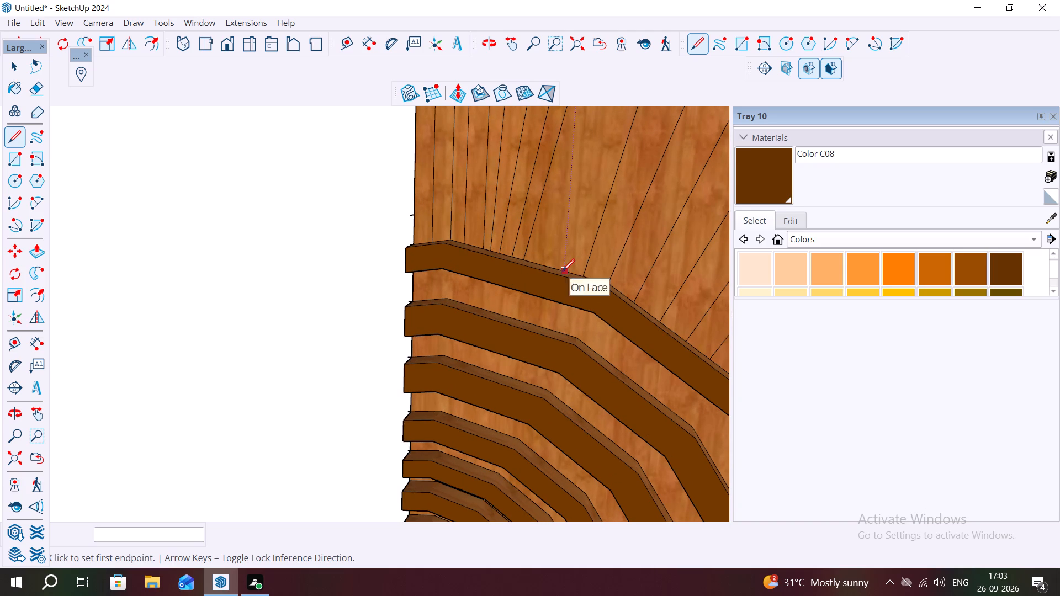
click(563, 271)
scroll(573, 225, down, 4)
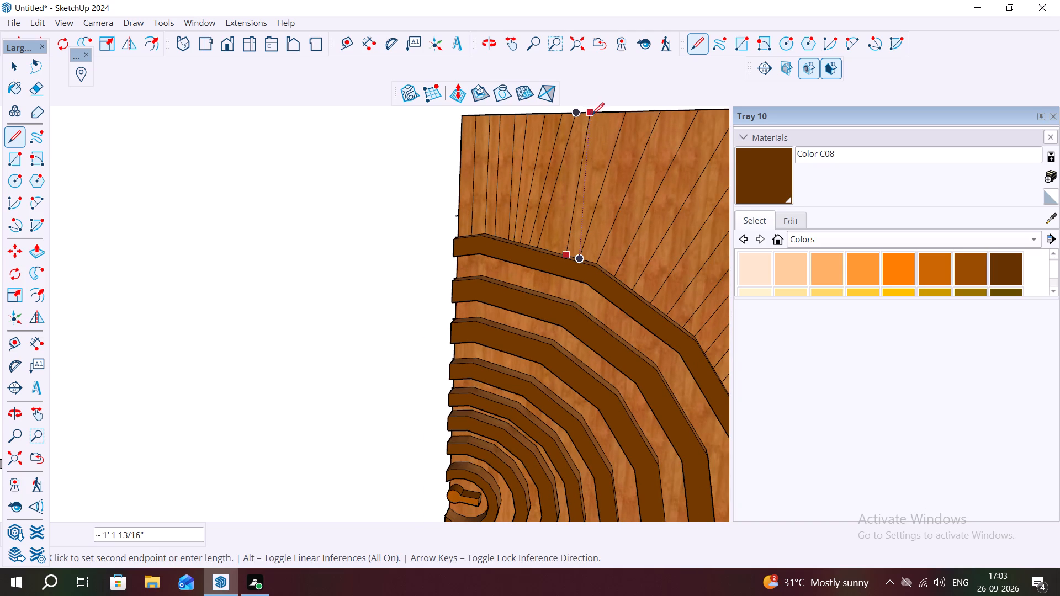
click(596, 114)
key(Escape)
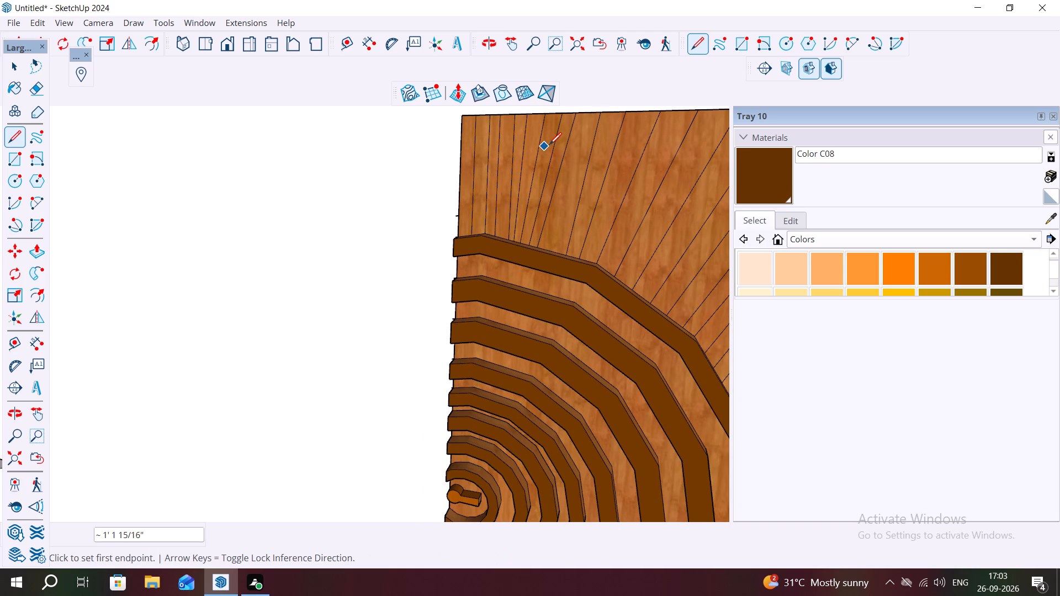
Delete the three slanted lines of the older upright group that lie nearest the corner-side fan, keeping the wood faces.
key(space)
click(558, 170)
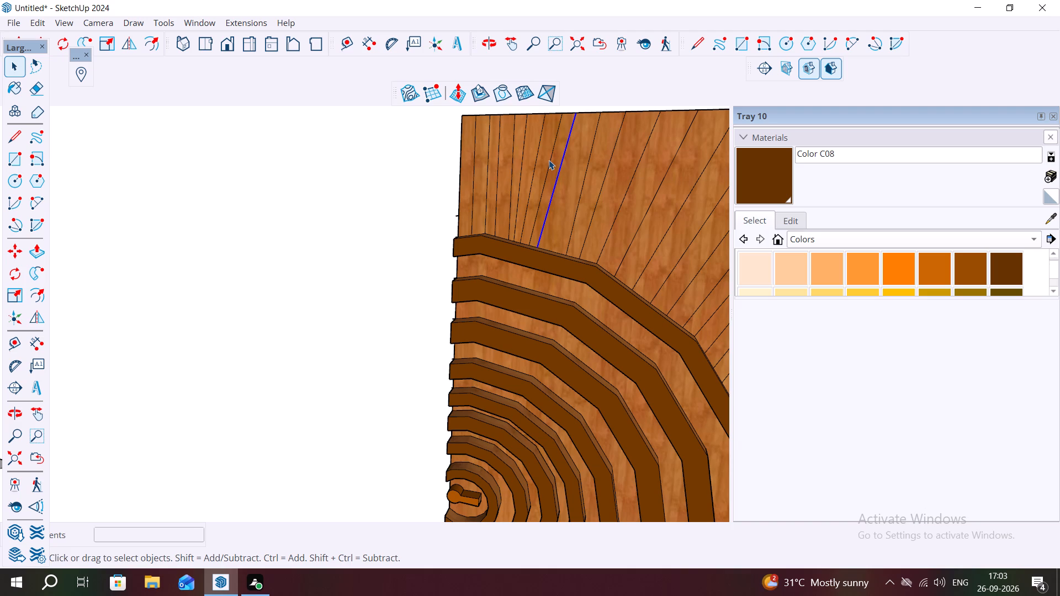
key(Delete)
click(549, 160)
key(Delete)
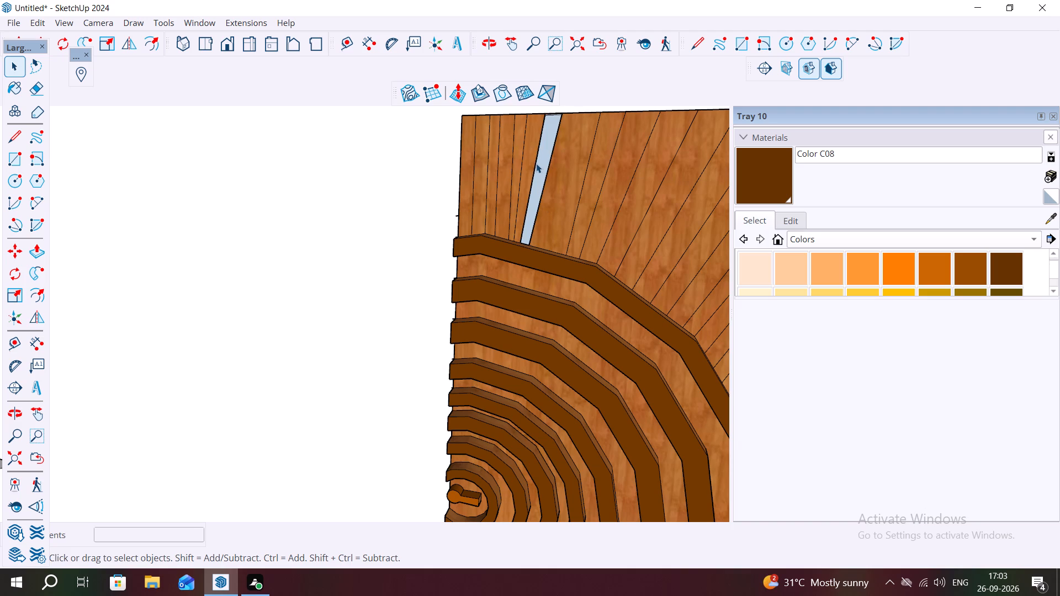
key(ctrl+z)
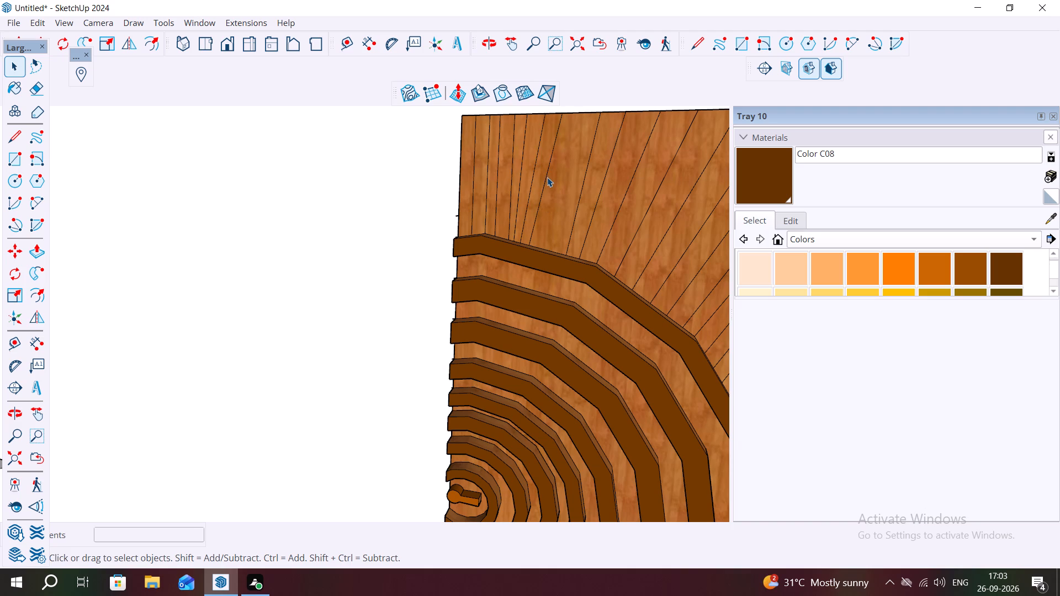
click(547, 177)
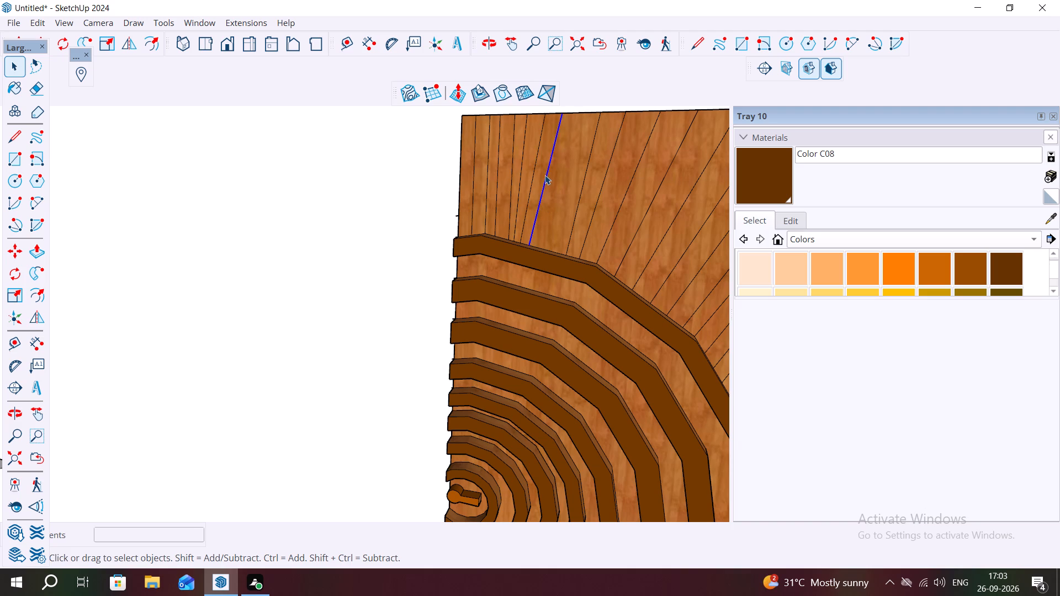
key(Delete)
click(534, 169)
key(Delete)
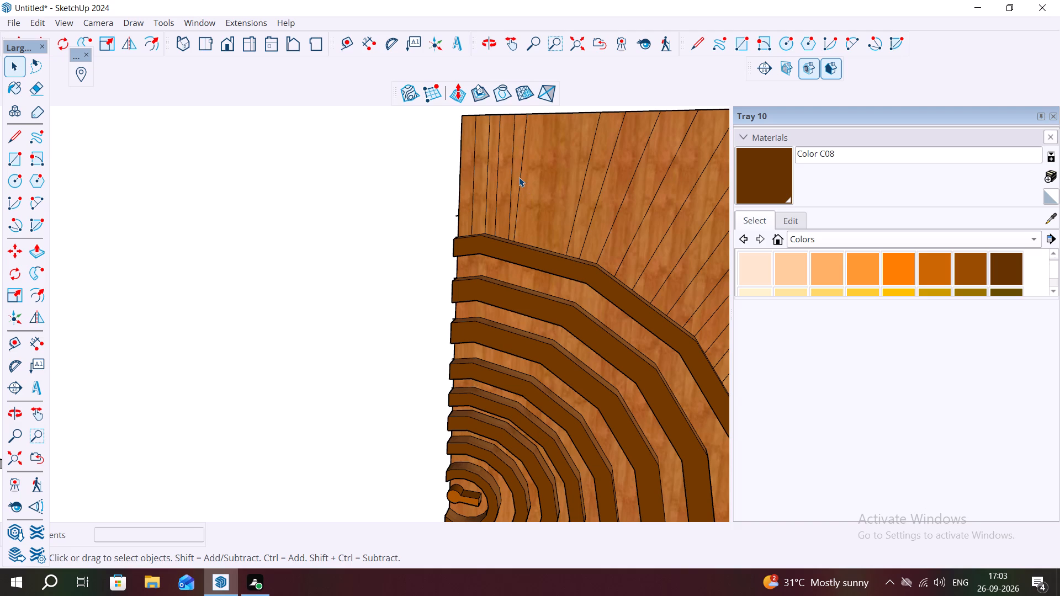
Delete the five remaining upright lines between the outermost ring and top edge, up to the panel's ring-center side edge.
click(519, 177)
key(Delete)
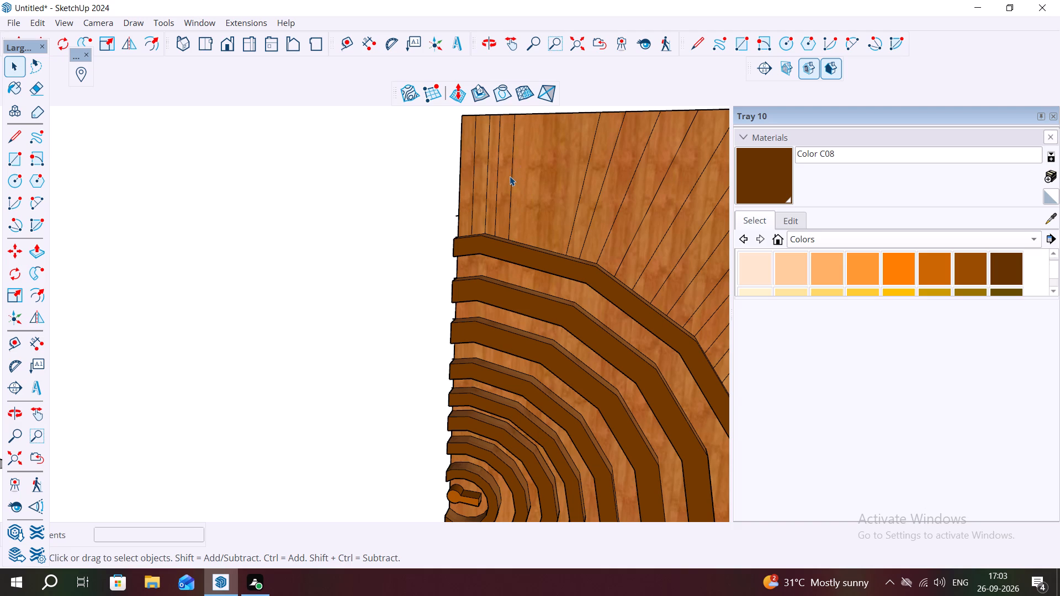
click(510, 176)
key(Delete)
key(ctrl+z)
click(512, 182)
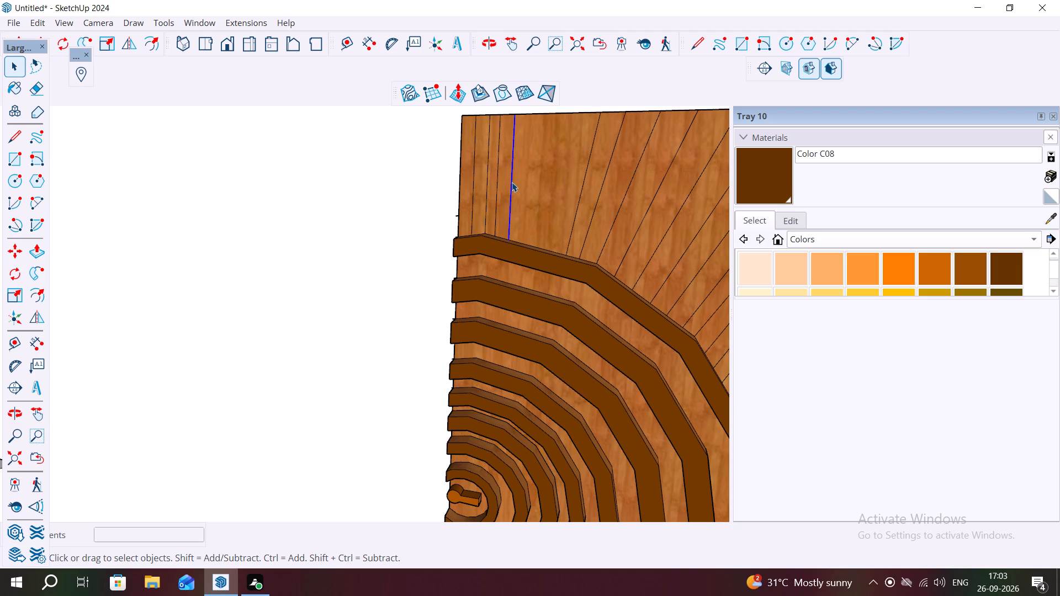
key(Delete)
click(496, 185)
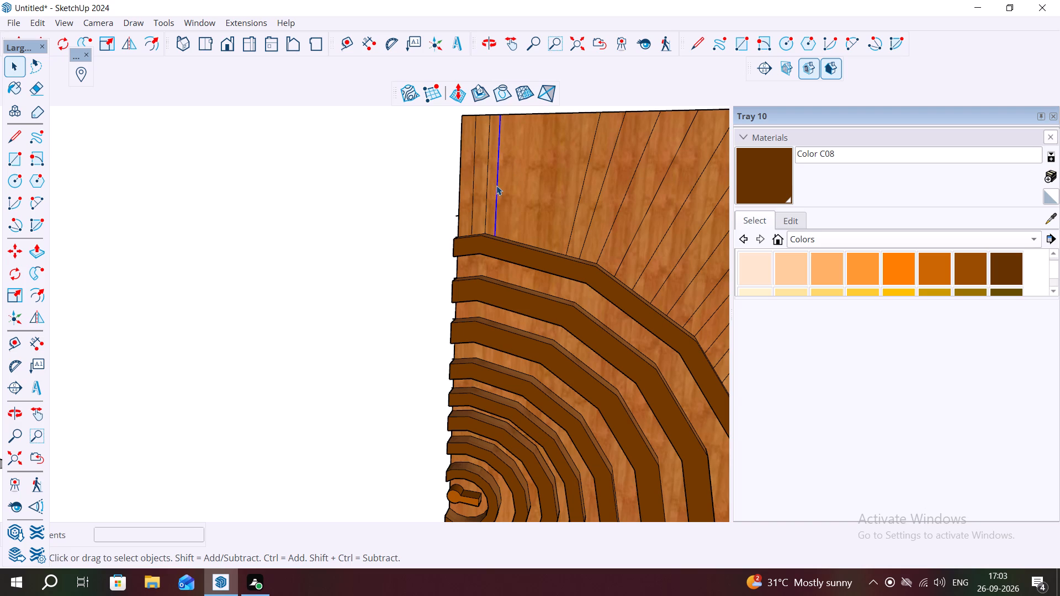
key(Delete)
click(486, 187)
key(Delete)
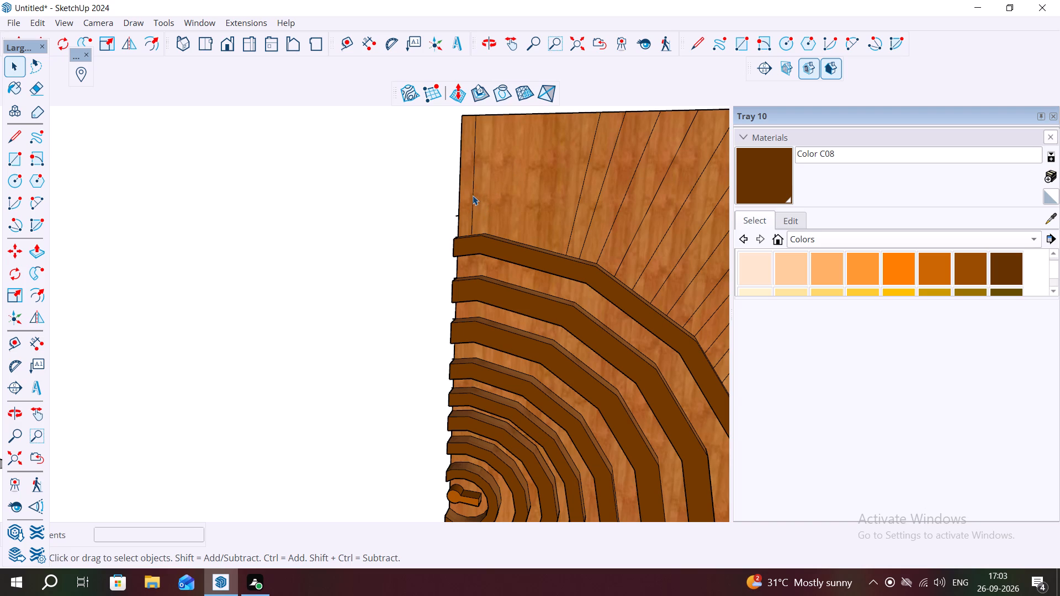
click(473, 195)
key(Delete)
key(Escape)
Draw a slanted line about 1' 1 1/2" long from the outermost ring's base to the top edge, beside the fan's last line.
key(l)
click(551, 248)
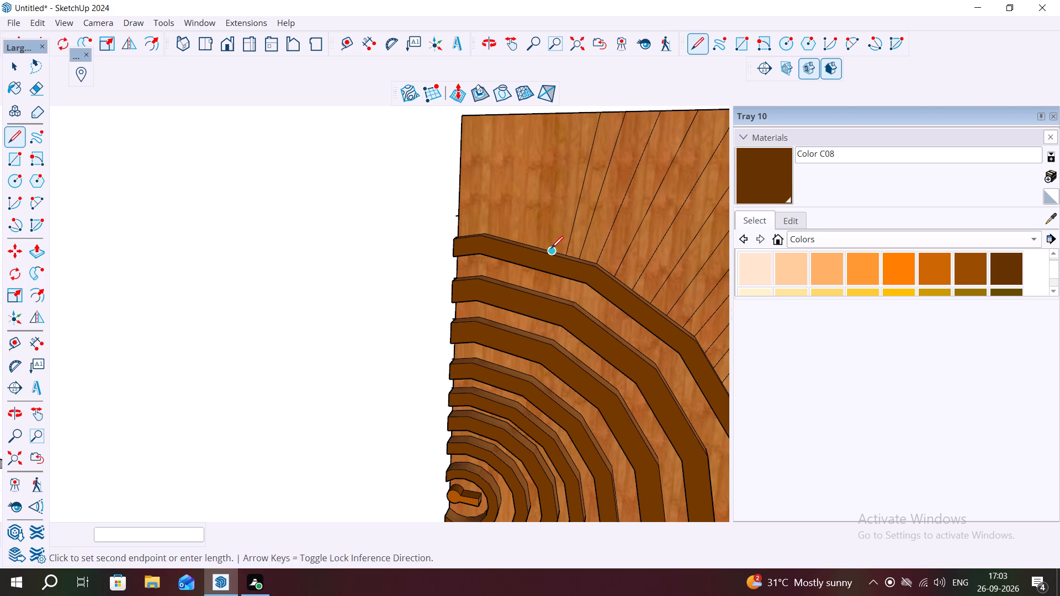
scroll(554, 183, down, 2)
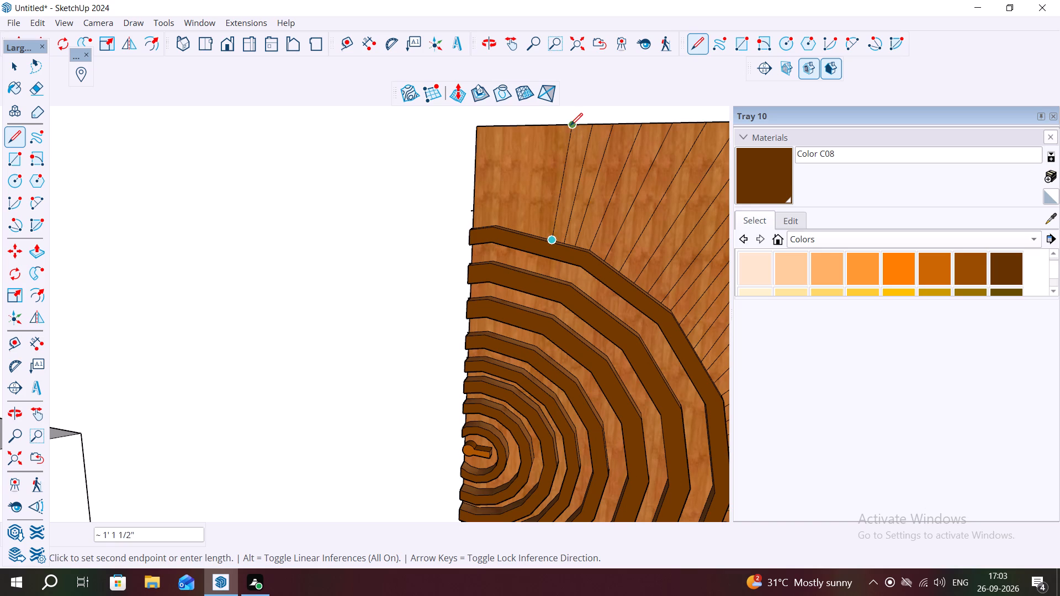
click(569, 125)
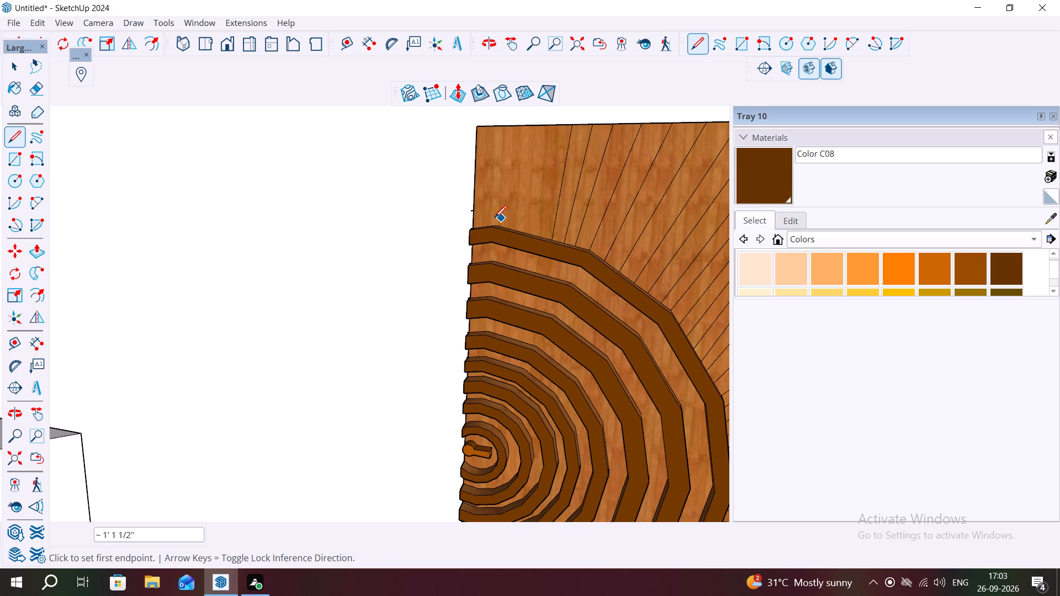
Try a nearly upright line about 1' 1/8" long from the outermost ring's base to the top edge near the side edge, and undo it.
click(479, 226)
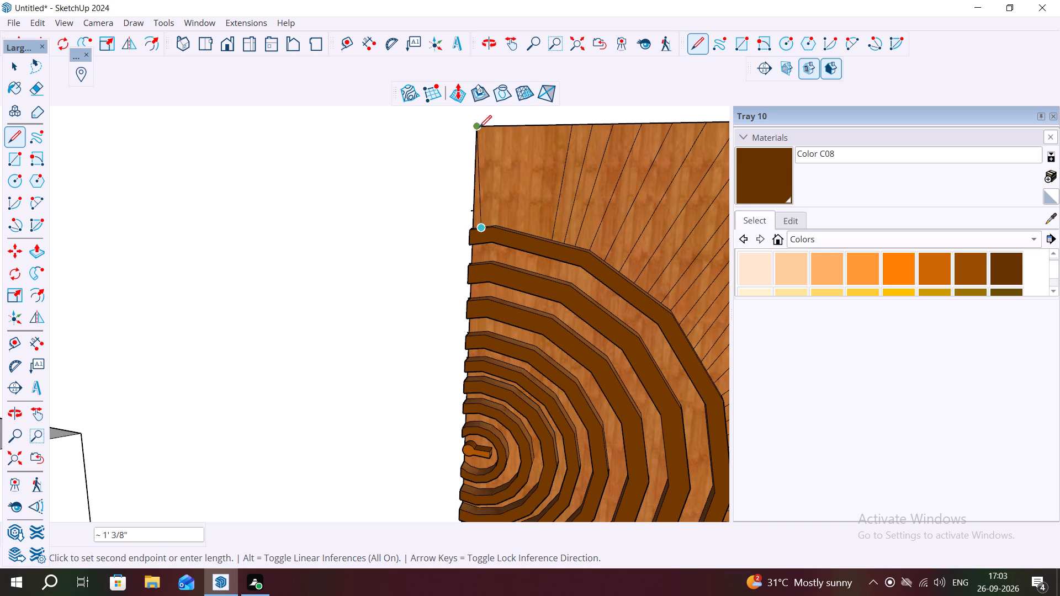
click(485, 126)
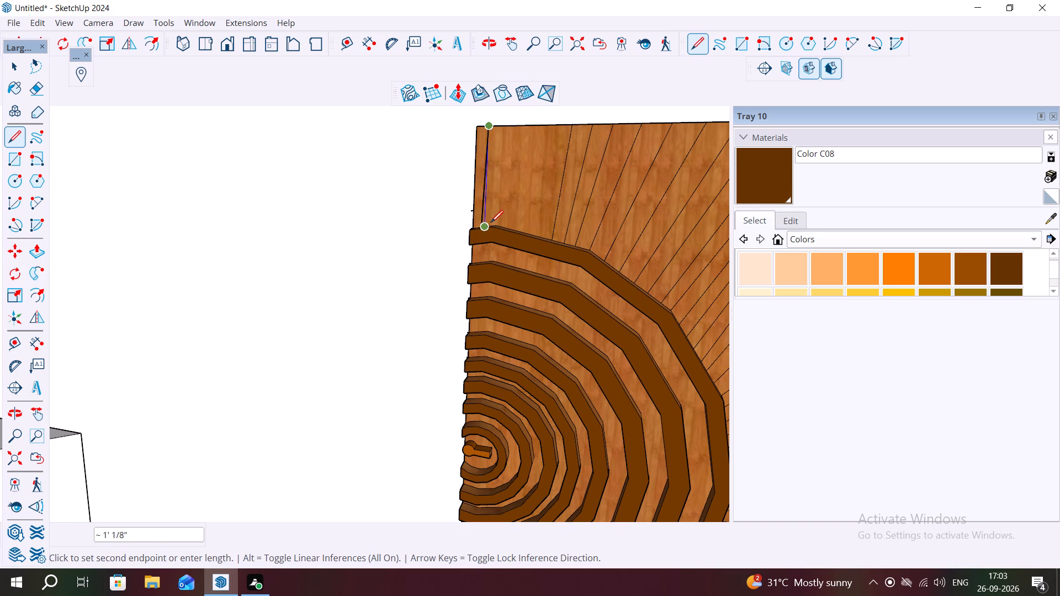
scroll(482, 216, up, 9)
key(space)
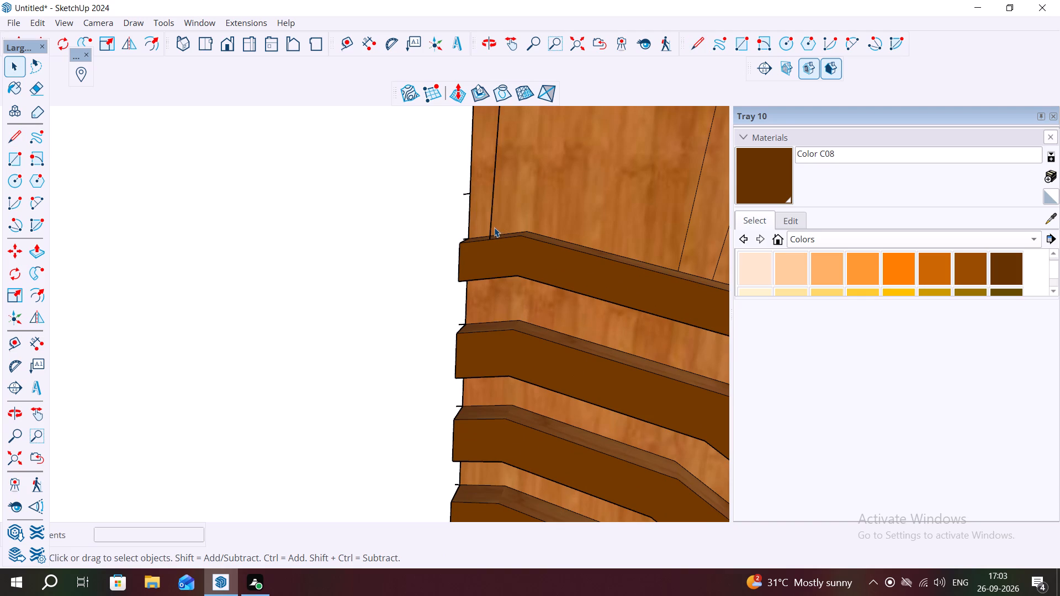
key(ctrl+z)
Draw a nearly upright line about 1' 13/16" long from the outermost ring's base to the top edge, close to the side edge.
key(l)
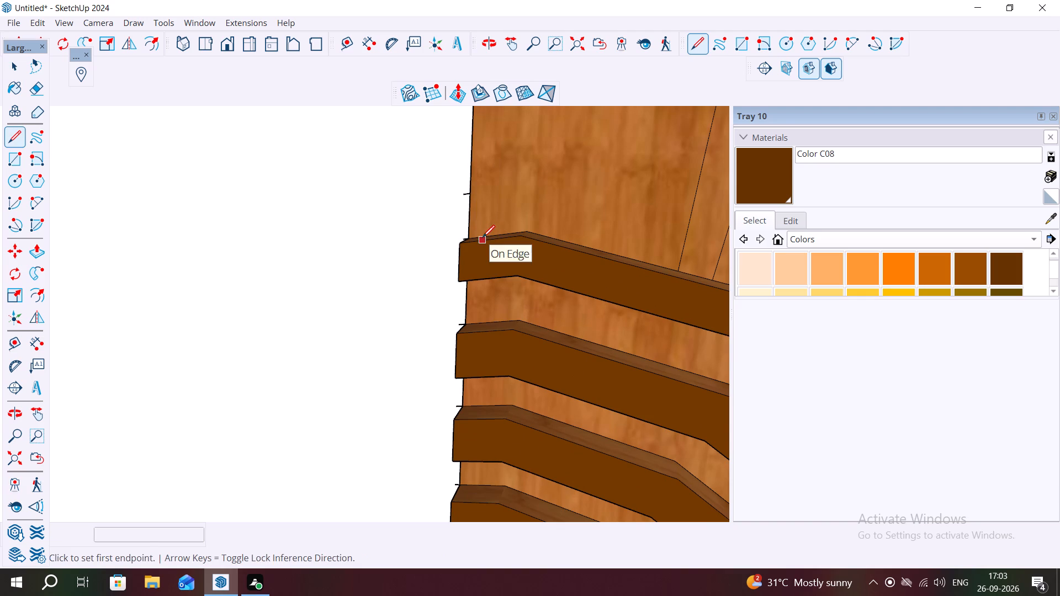
scroll(482, 237, up, 10)
click(499, 235)
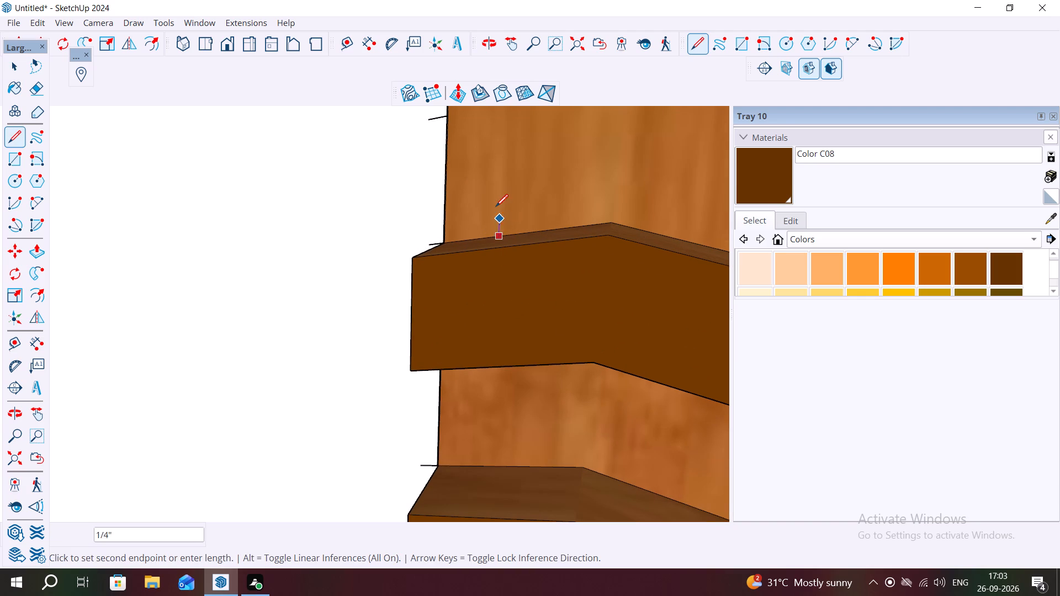
scroll(493, 205, down, 19)
scroll(497, 187, down, 5)
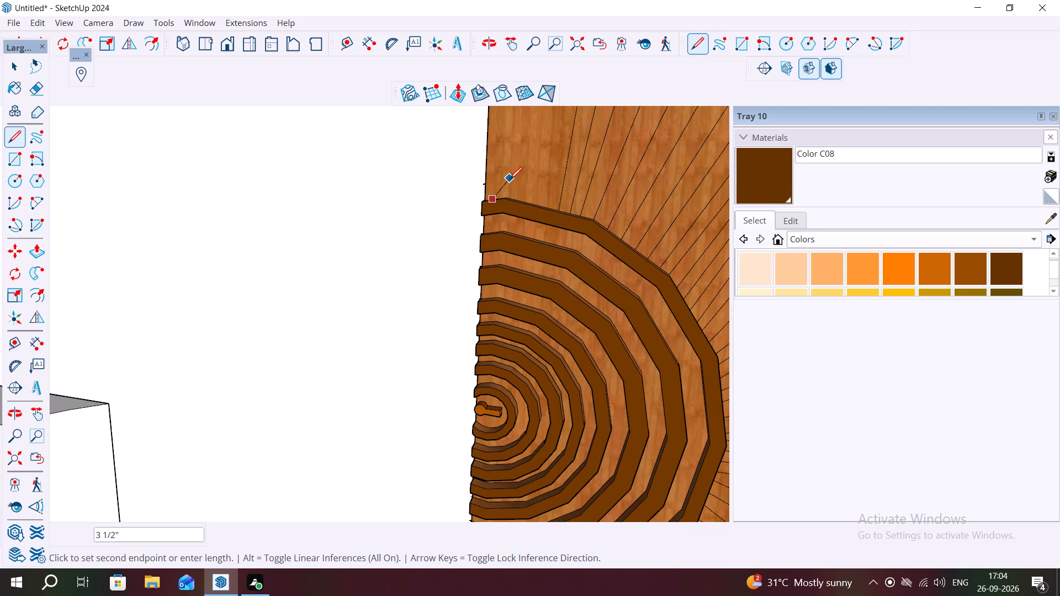
scroll(510, 179, down, 2)
scroll(504, 123, up, 2)
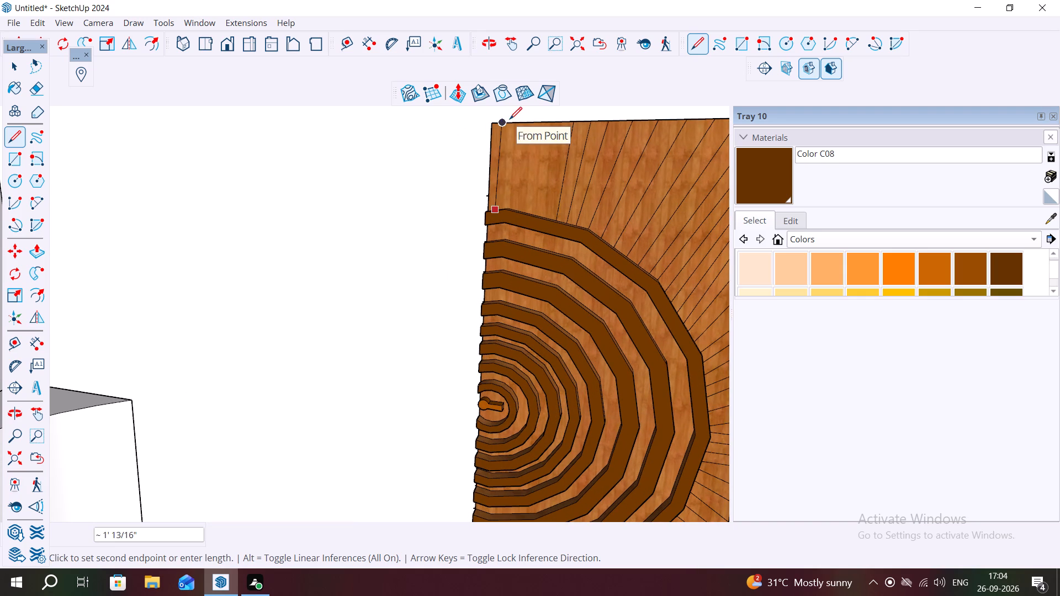
click(507, 119)
Draw a line about 11 15/16" long from the outermost ring's first corner to the panel's top edge, beside the previous line.
scroll(508, 183, up, 6)
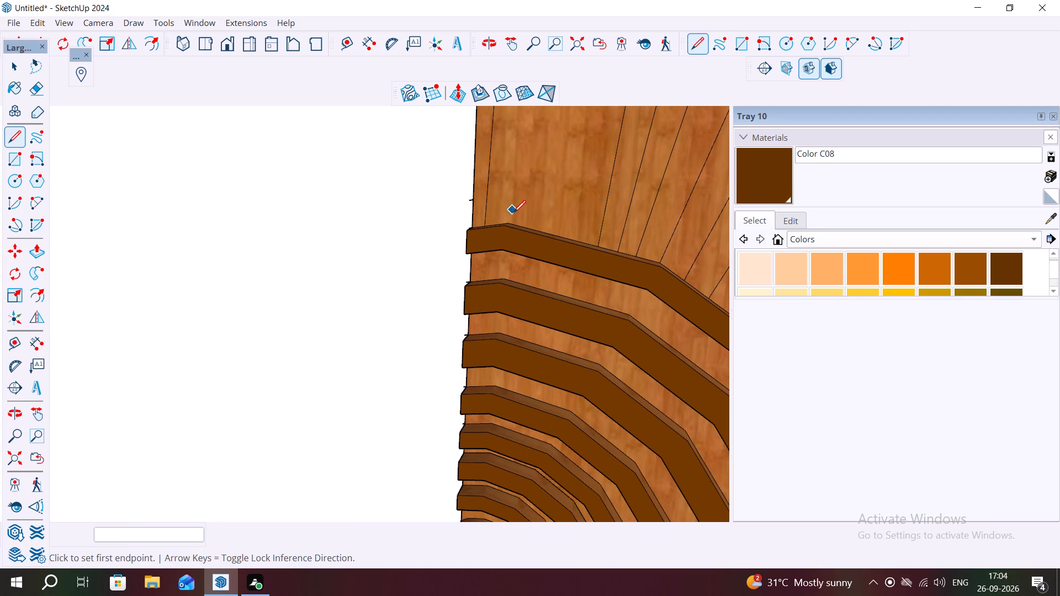
click(506, 222)
scroll(548, 182, down, 7)
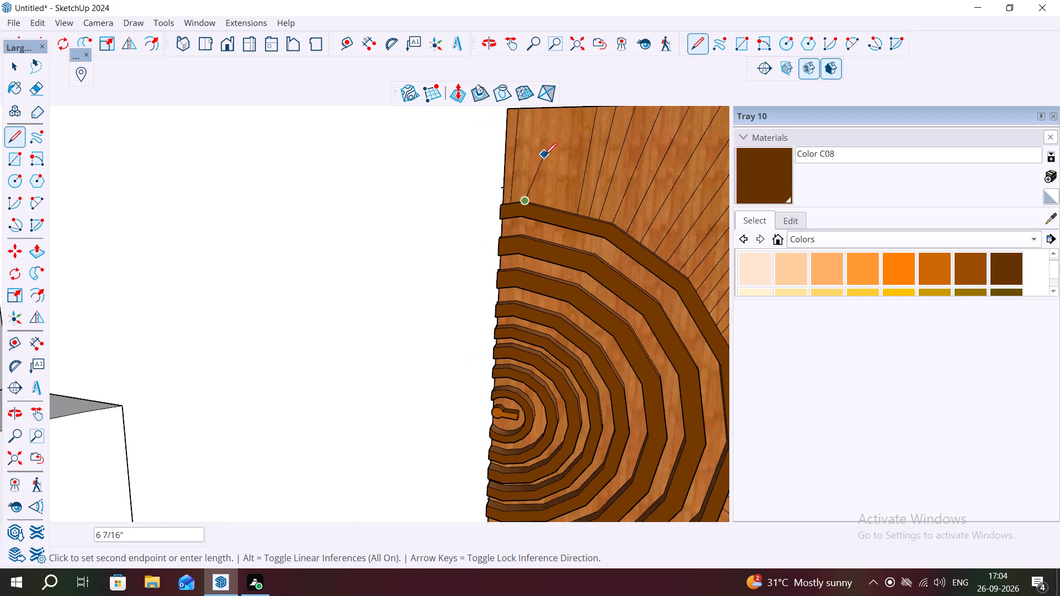
scroll(544, 155, down, 2)
click(538, 120)
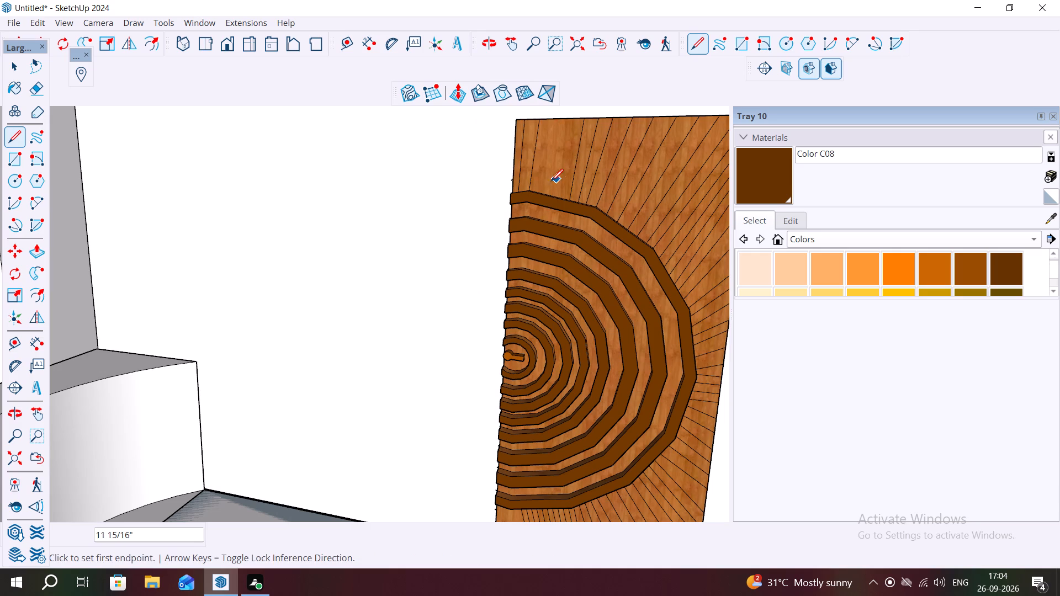
Draw a slanted line about 1' 5/16" long from the outermost ring's base, just past its first corner, to the top edge.
scroll(542, 187, up, 6)
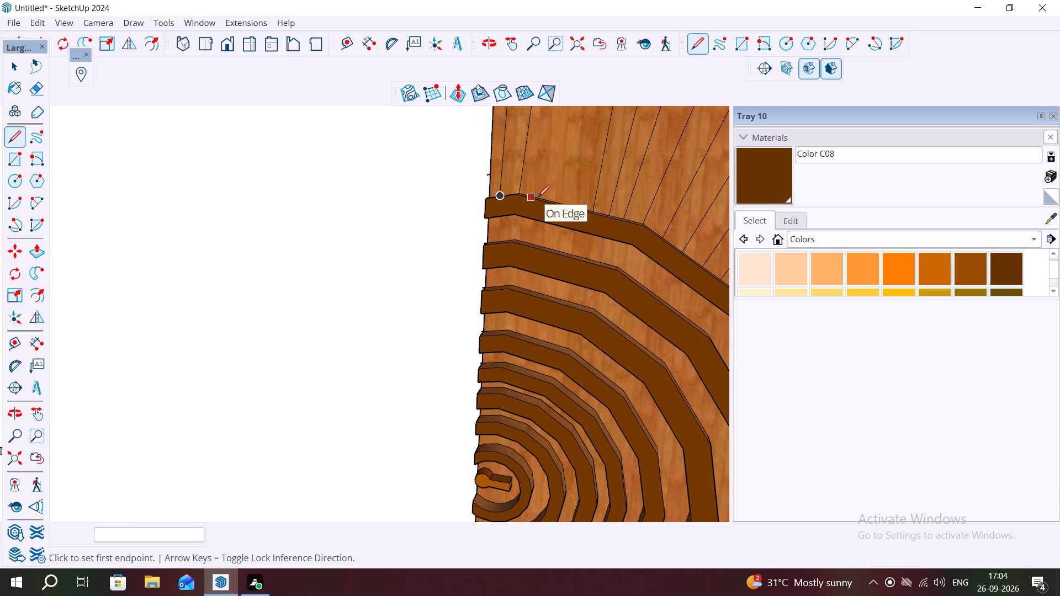
scroll(534, 195, up, 6)
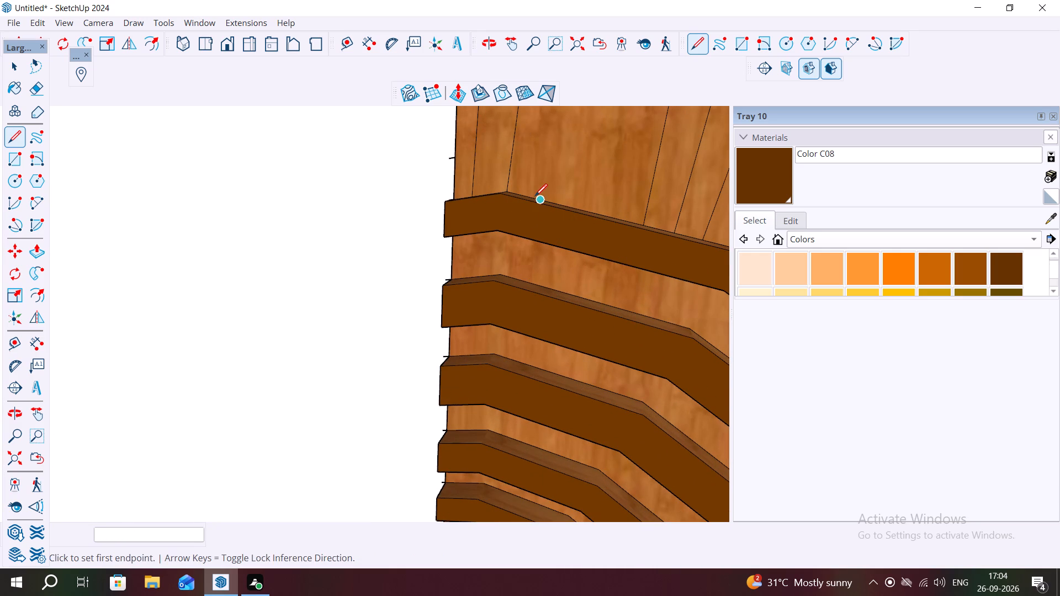
scroll(529, 195, up, 4)
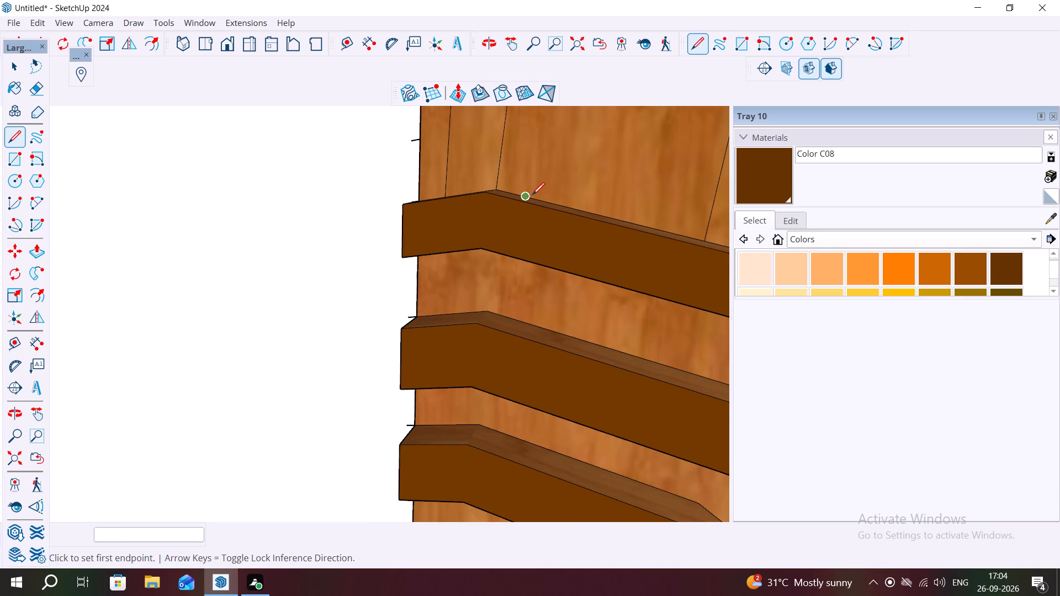
click(529, 196)
scroll(540, 174, down, 6)
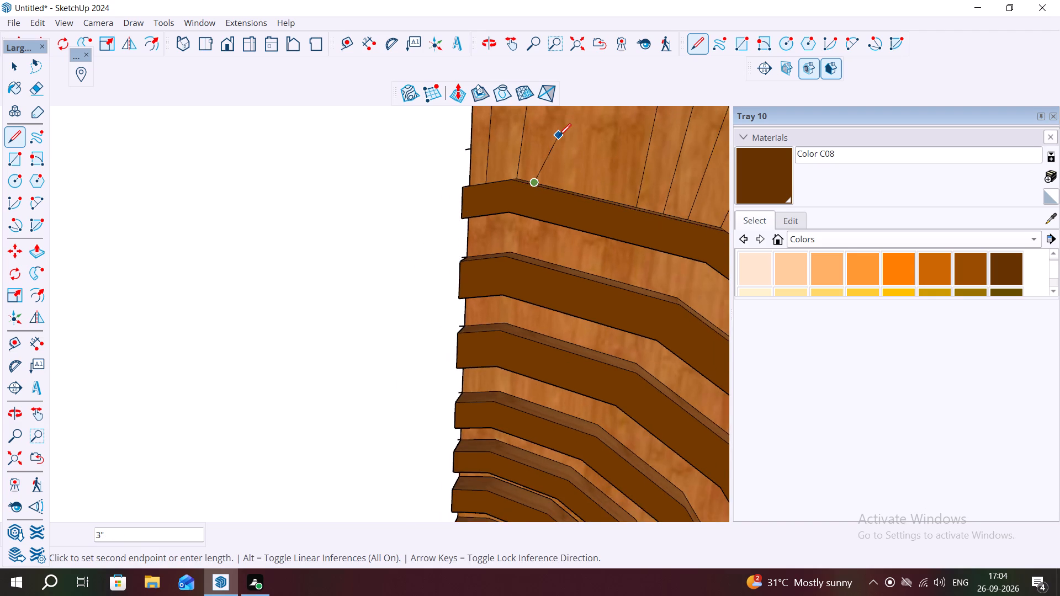
scroll(559, 136, down, 17)
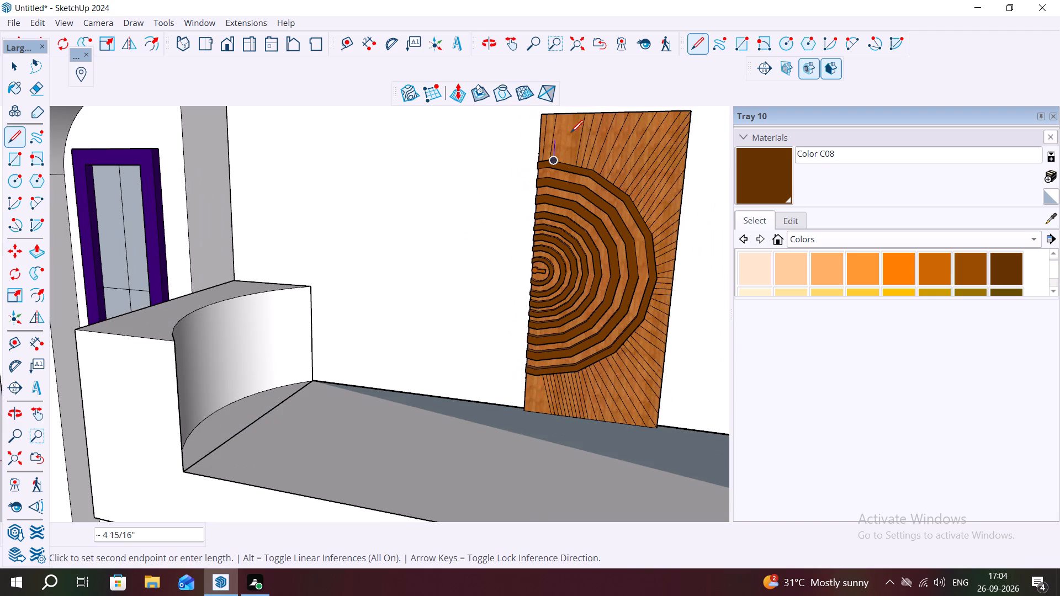
scroll(562, 114, up, 9)
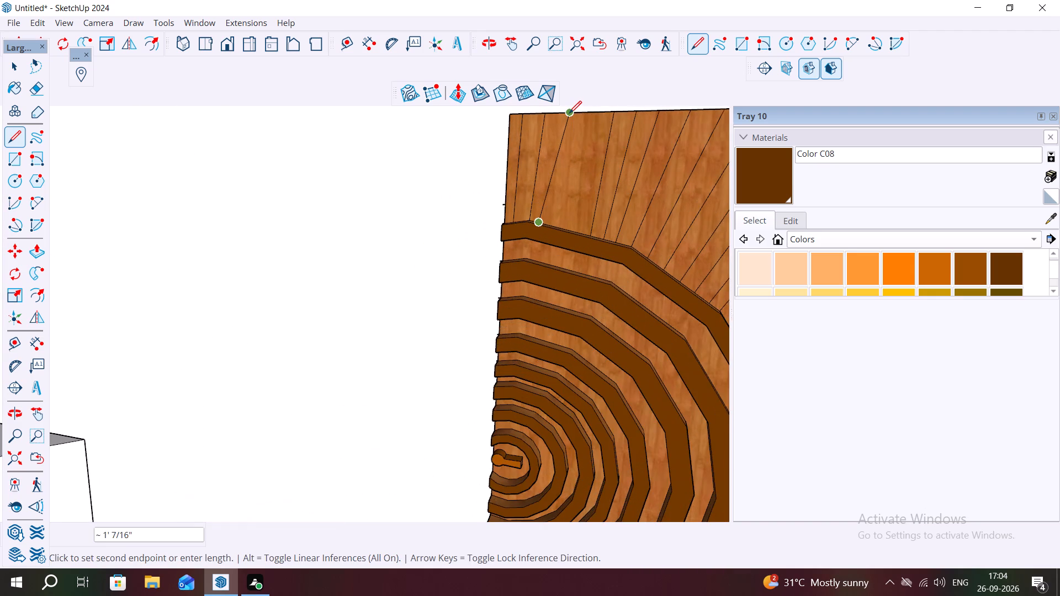
scroll(569, 113, up, 3)
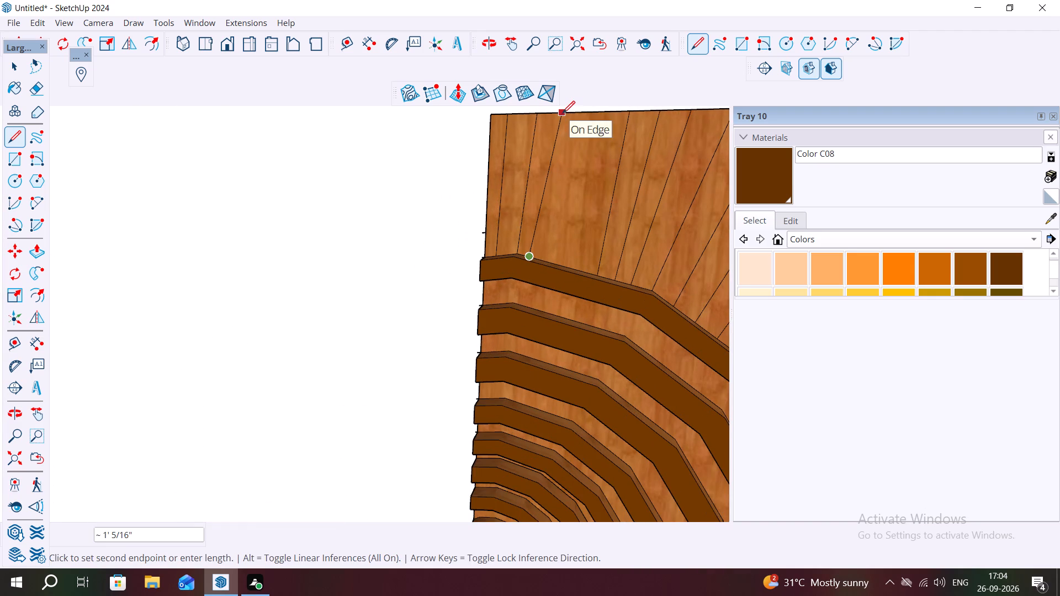
click(563, 113)
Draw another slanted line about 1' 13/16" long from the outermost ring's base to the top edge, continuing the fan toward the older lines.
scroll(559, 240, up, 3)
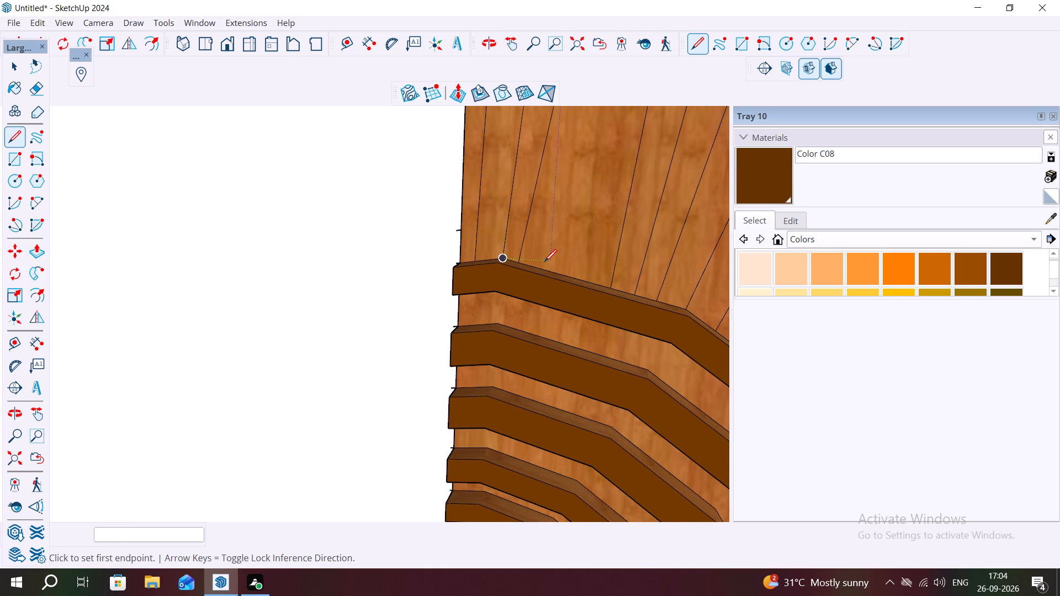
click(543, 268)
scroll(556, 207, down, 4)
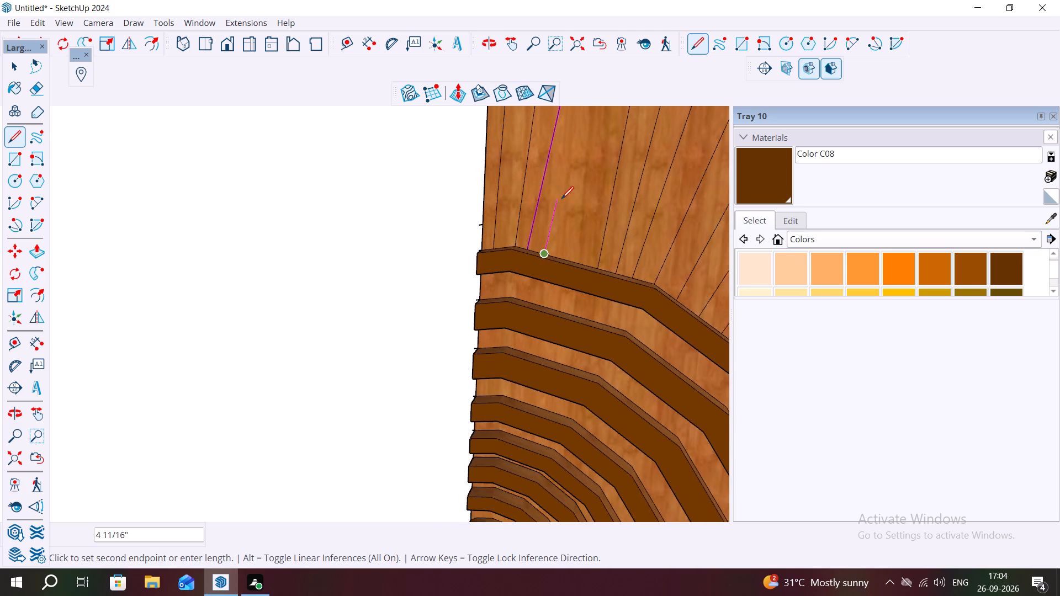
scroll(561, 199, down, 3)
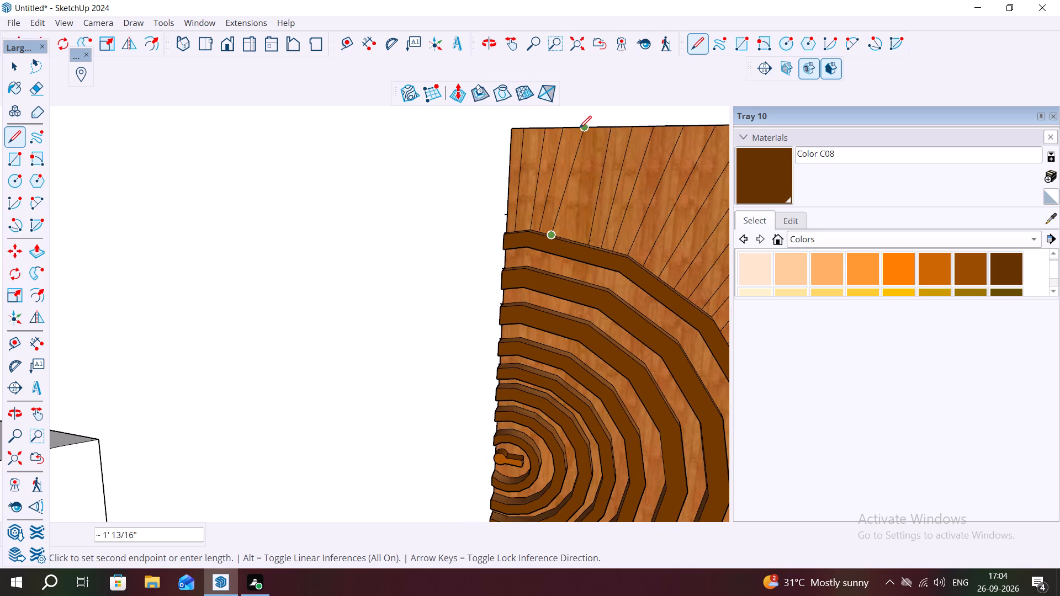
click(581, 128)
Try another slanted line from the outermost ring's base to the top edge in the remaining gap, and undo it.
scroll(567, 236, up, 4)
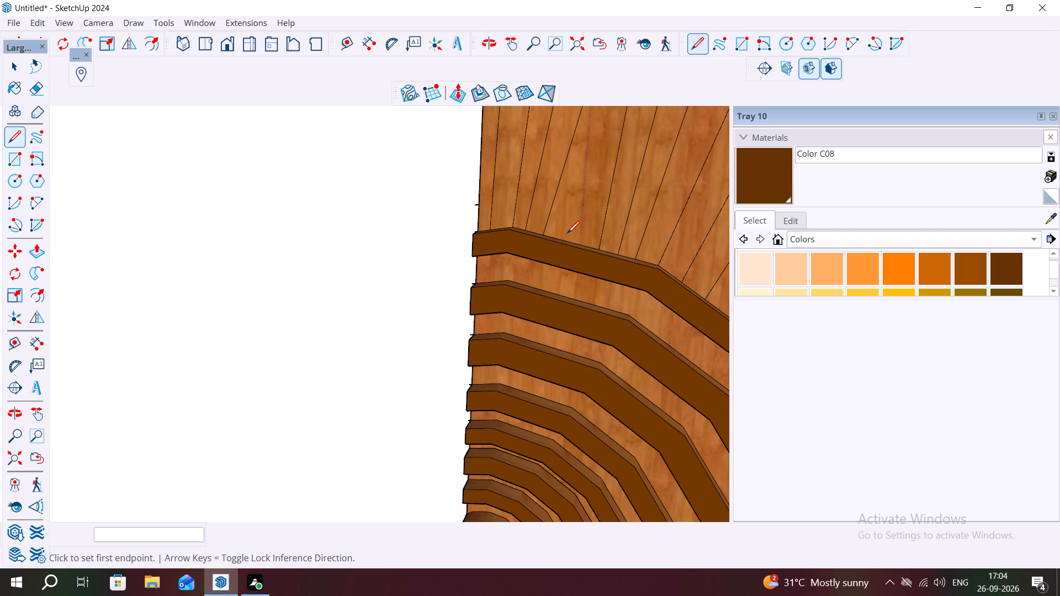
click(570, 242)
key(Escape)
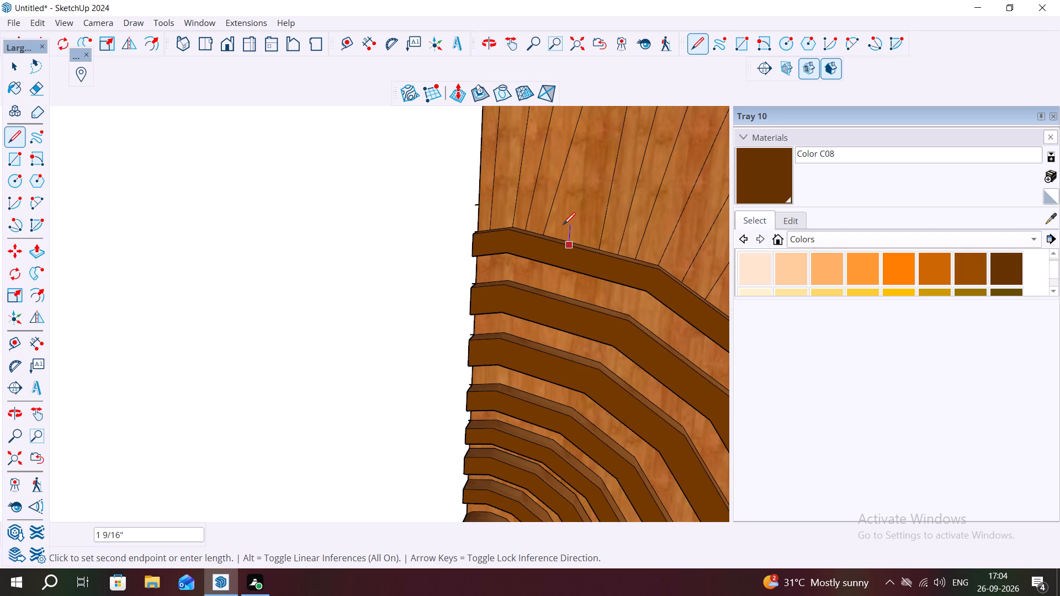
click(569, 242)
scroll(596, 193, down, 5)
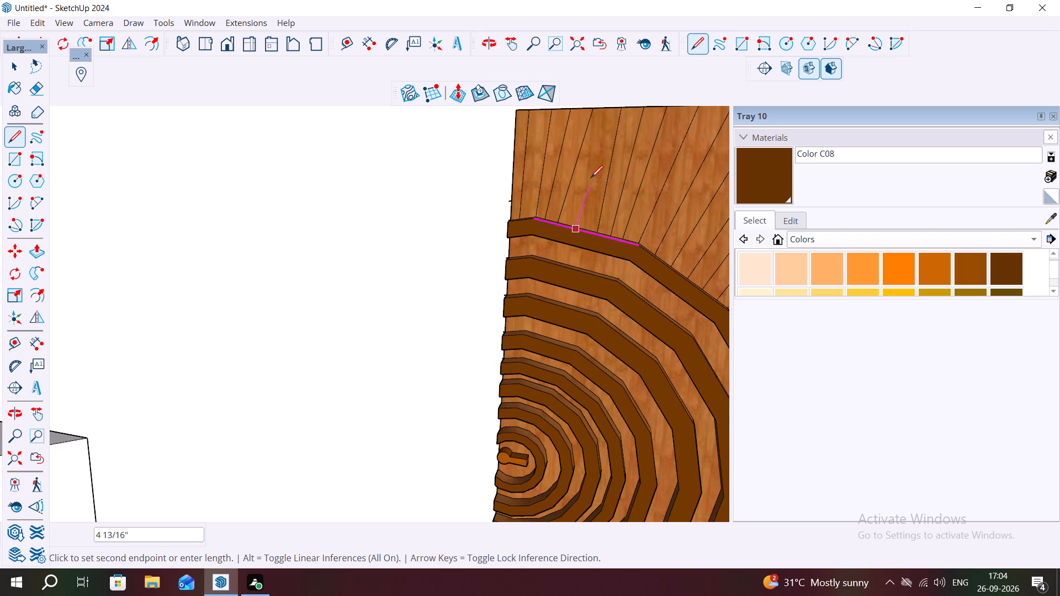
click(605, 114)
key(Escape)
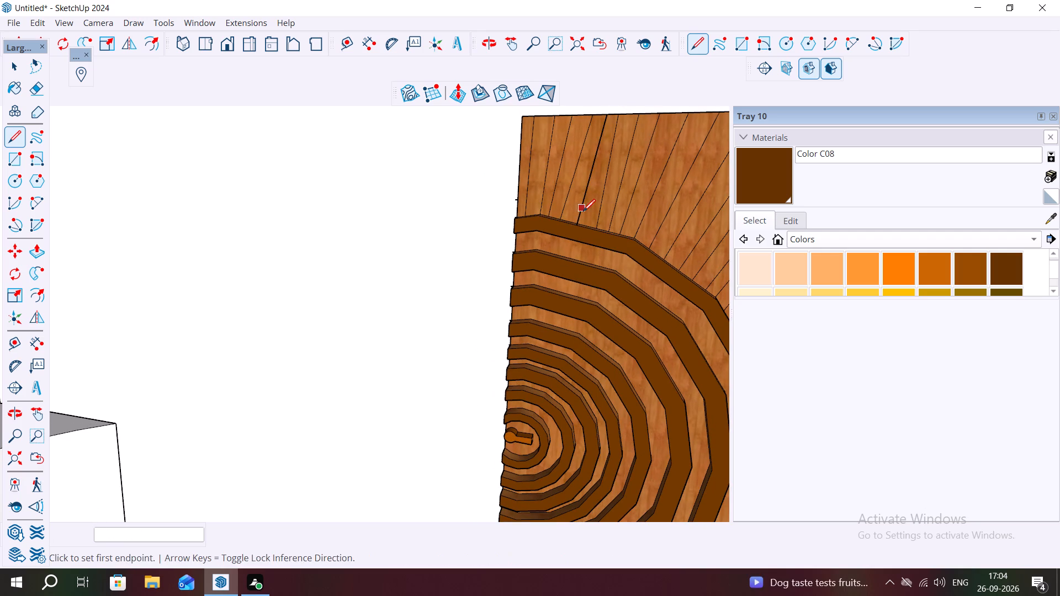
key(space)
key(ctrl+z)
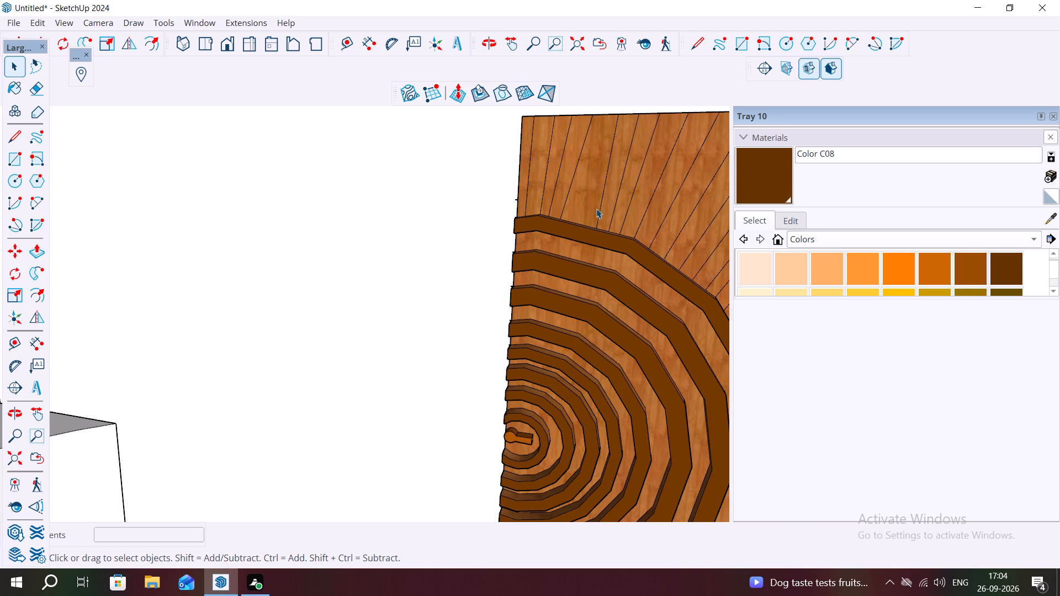
Draw a slanted line about 1' 1 3/16" long from the outermost ring's base to the top edge in the remaining gap.
key(l)
scroll(586, 216, up, 7)
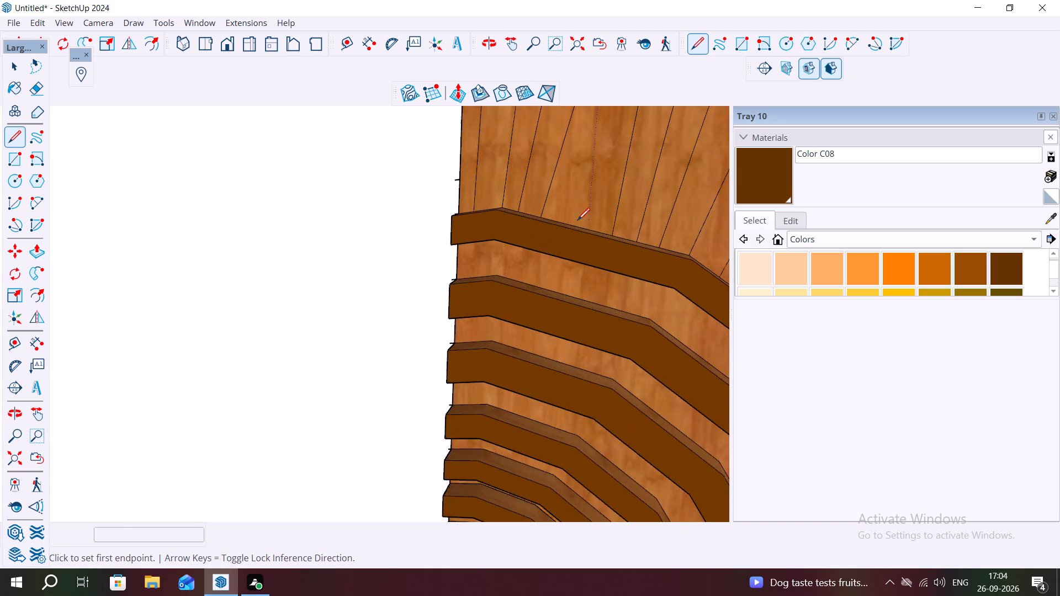
scroll(577, 220, up, 7)
click(575, 243)
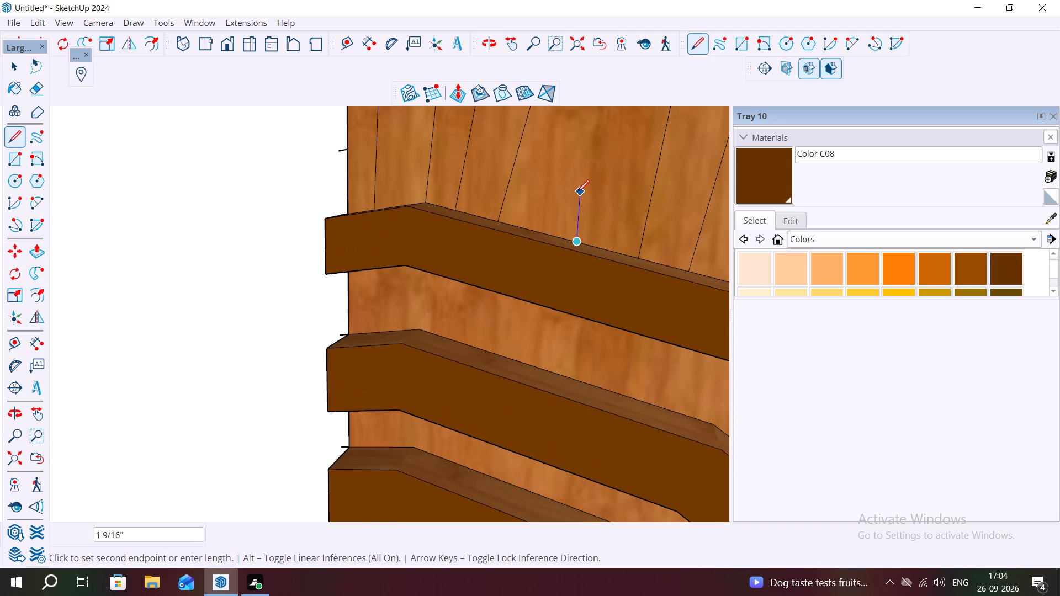
scroll(577, 192, down, 20)
scroll(577, 192, down, 3)
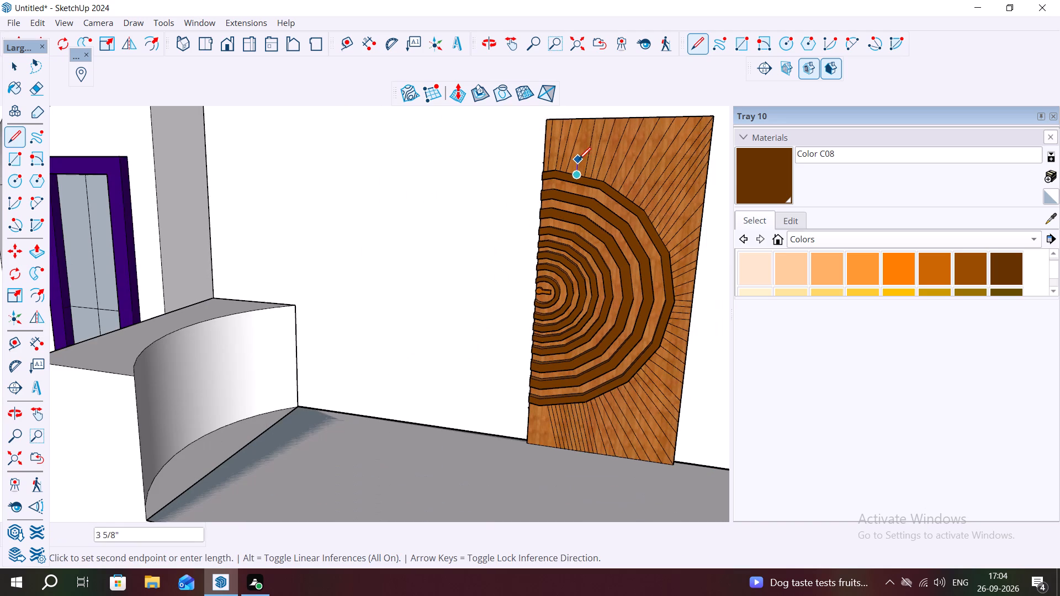
click(589, 120)
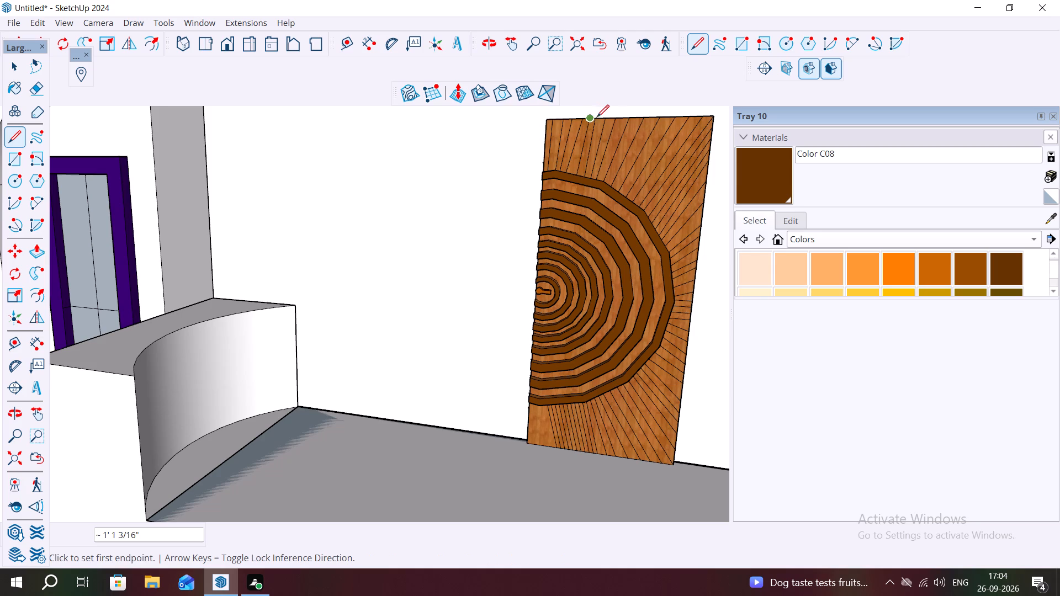
key(Escape)
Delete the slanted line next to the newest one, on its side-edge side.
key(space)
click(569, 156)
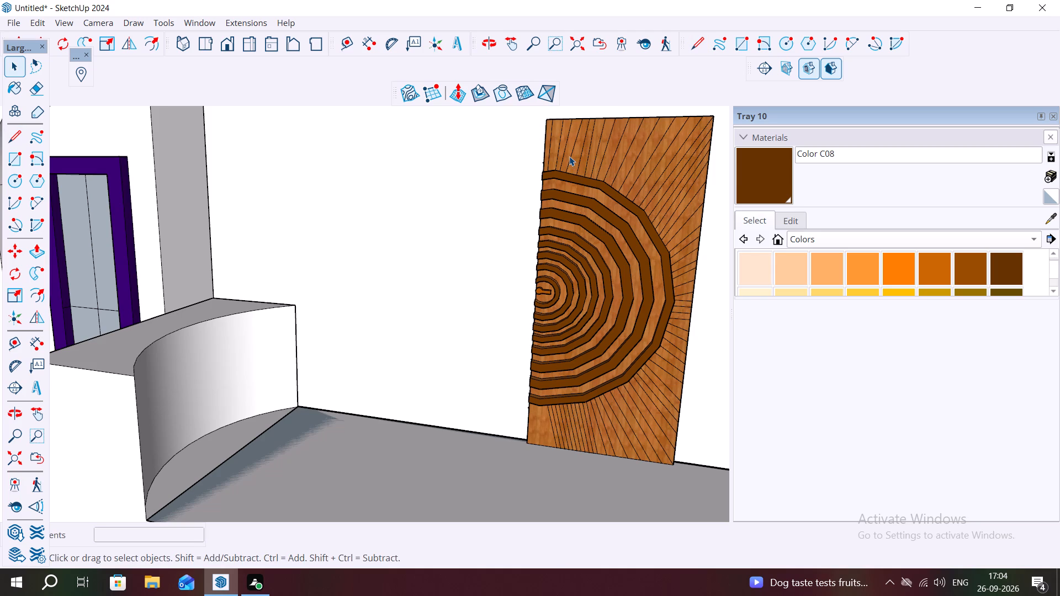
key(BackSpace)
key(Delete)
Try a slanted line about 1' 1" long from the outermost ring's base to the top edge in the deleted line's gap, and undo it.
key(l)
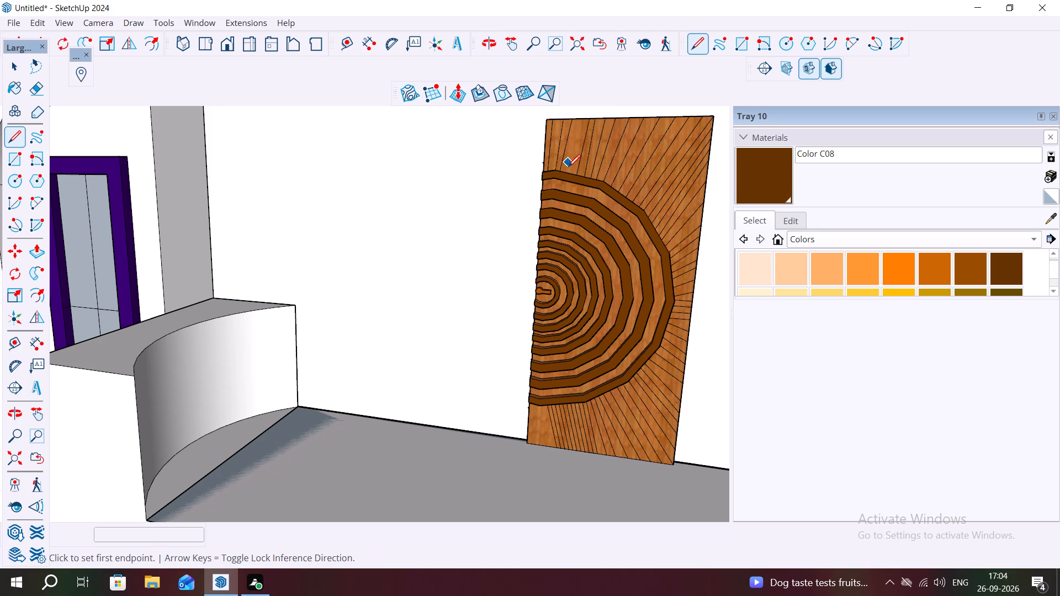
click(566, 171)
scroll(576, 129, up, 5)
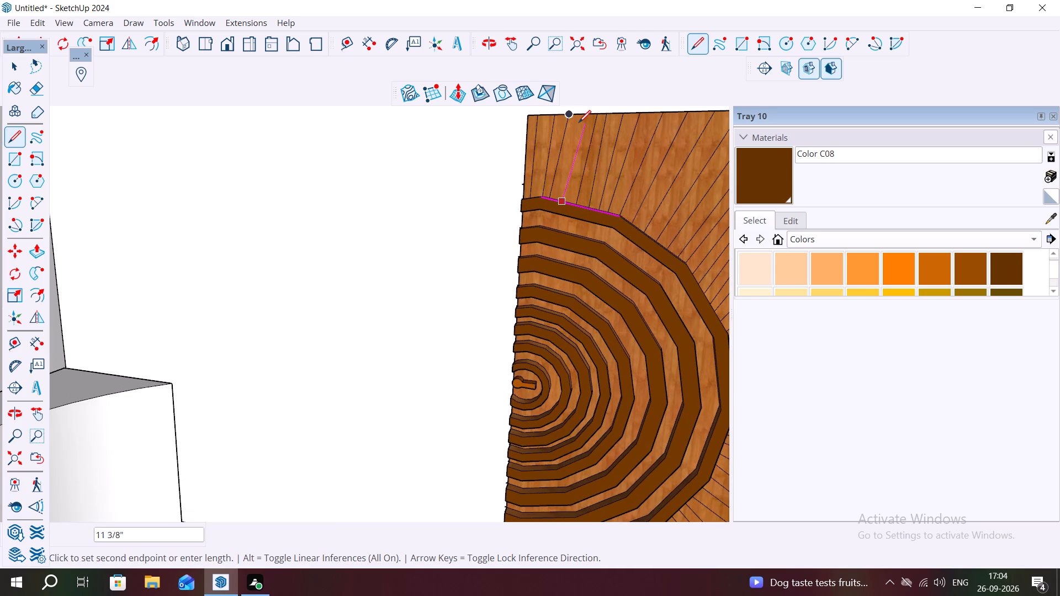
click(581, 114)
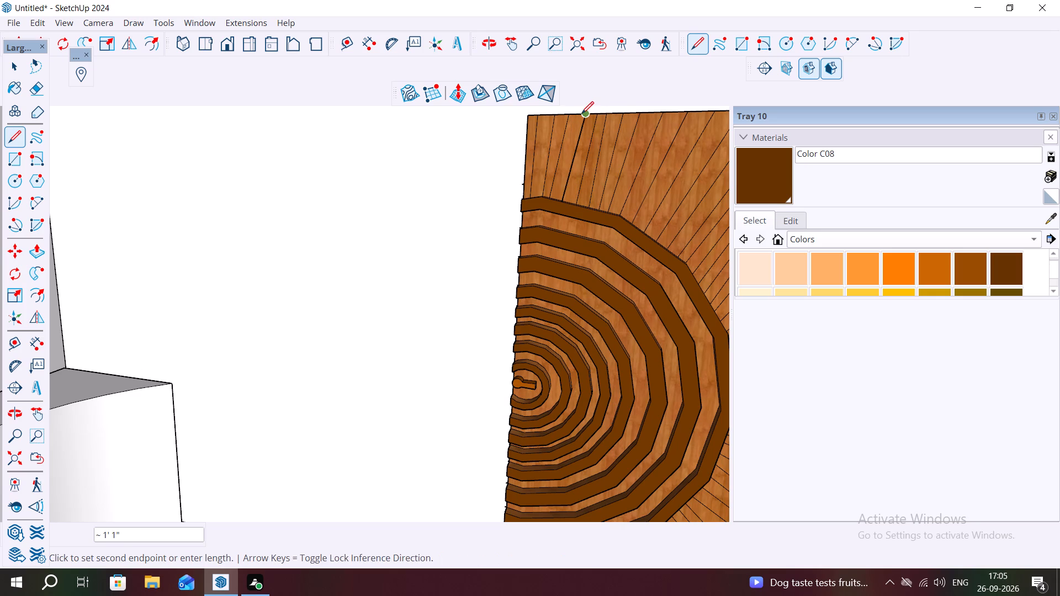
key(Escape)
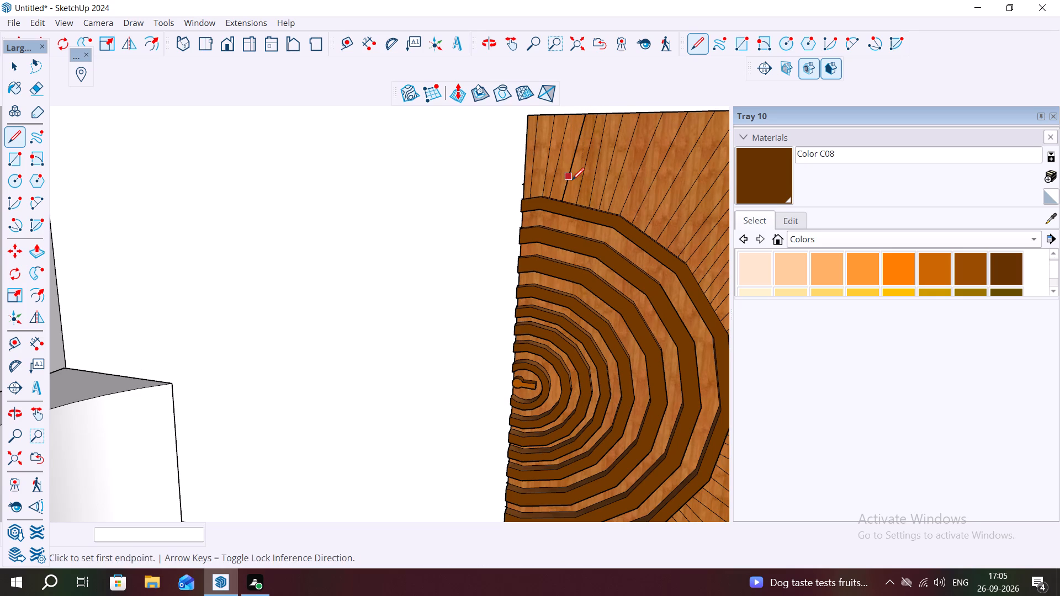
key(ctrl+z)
Draw a slanted line about 1' 13/16" long from the outermost ring's base to the top edge in the deleted line's gap.
scroll(569, 198, up, 13)
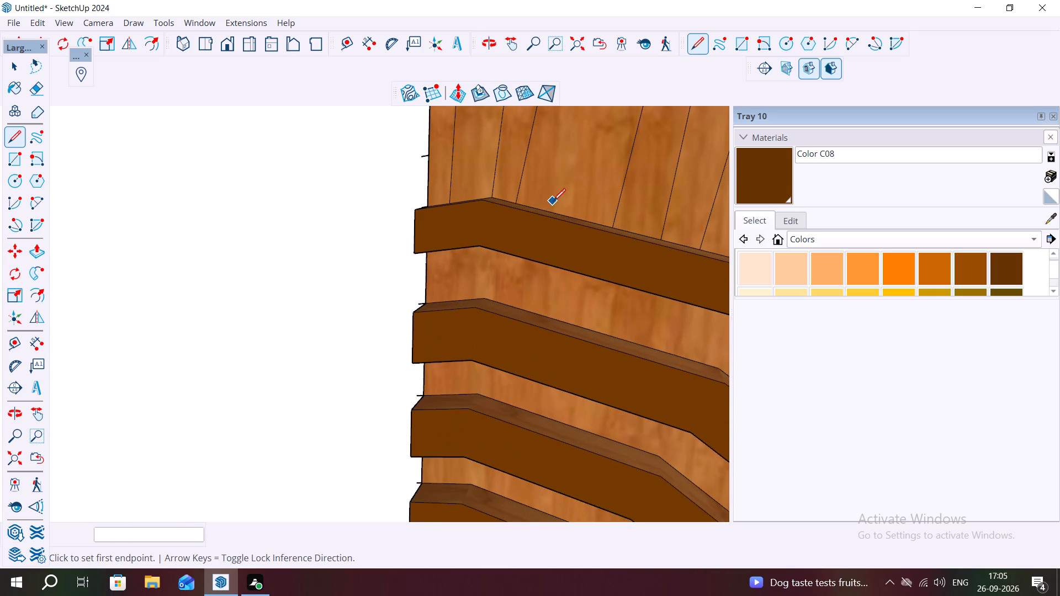
click(563, 211)
scroll(566, 183, down, 2)
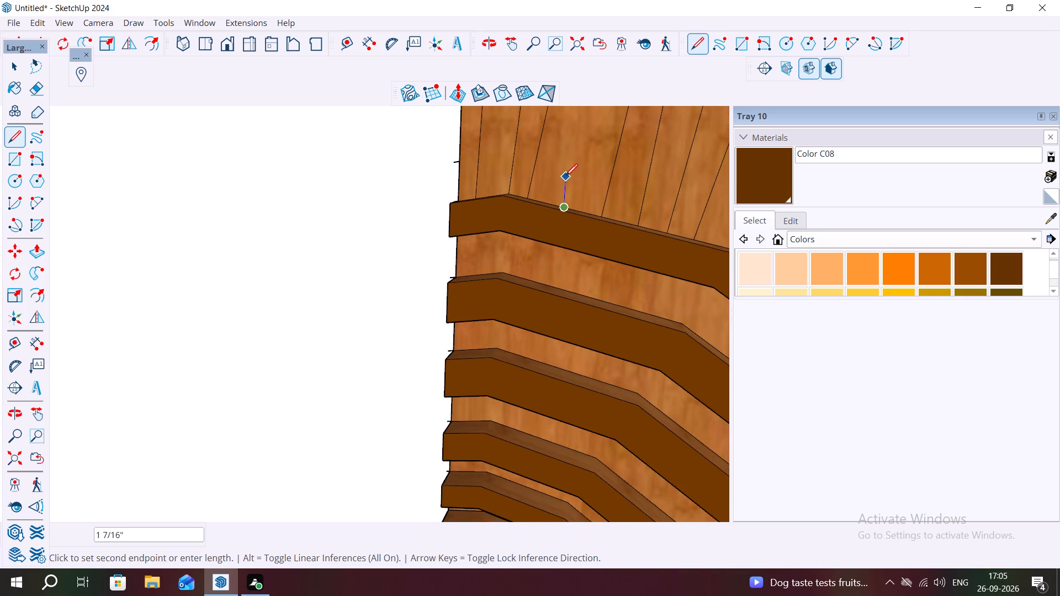
scroll(565, 176, down, 18)
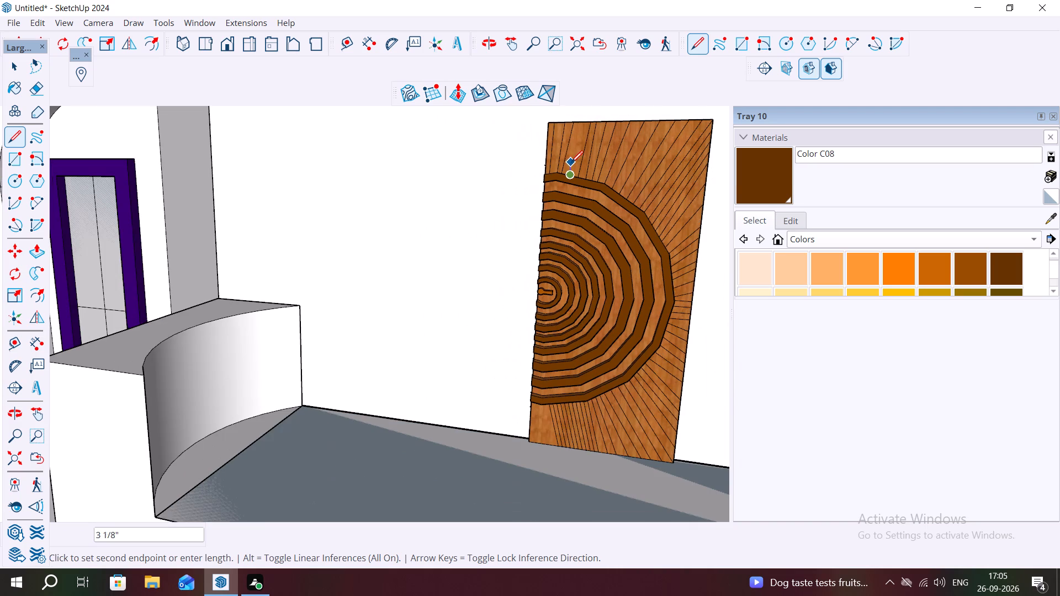
scroll(586, 125, up, 6)
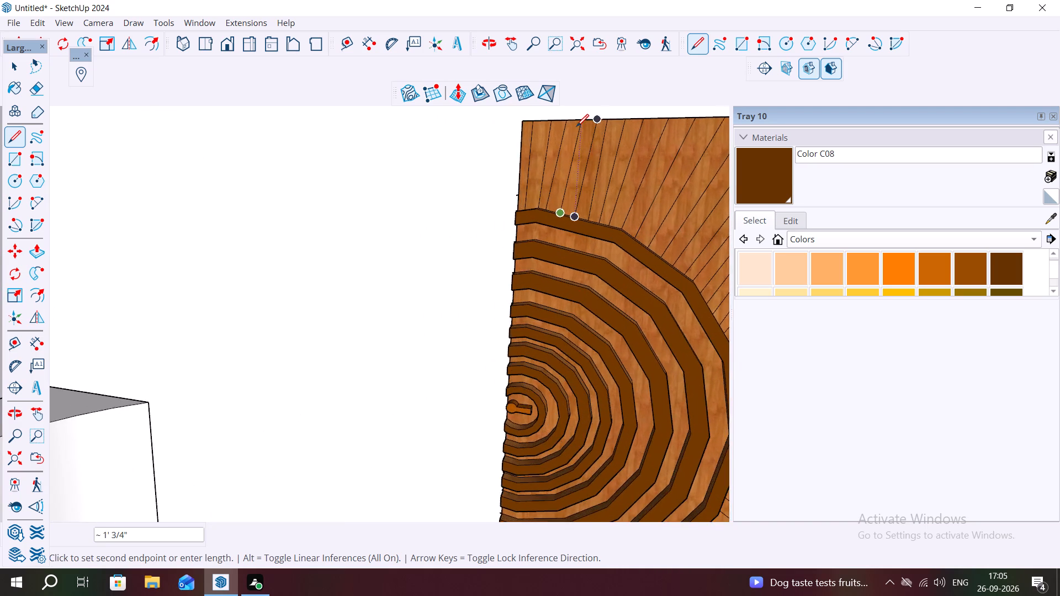
scroll(576, 126, up, 3)
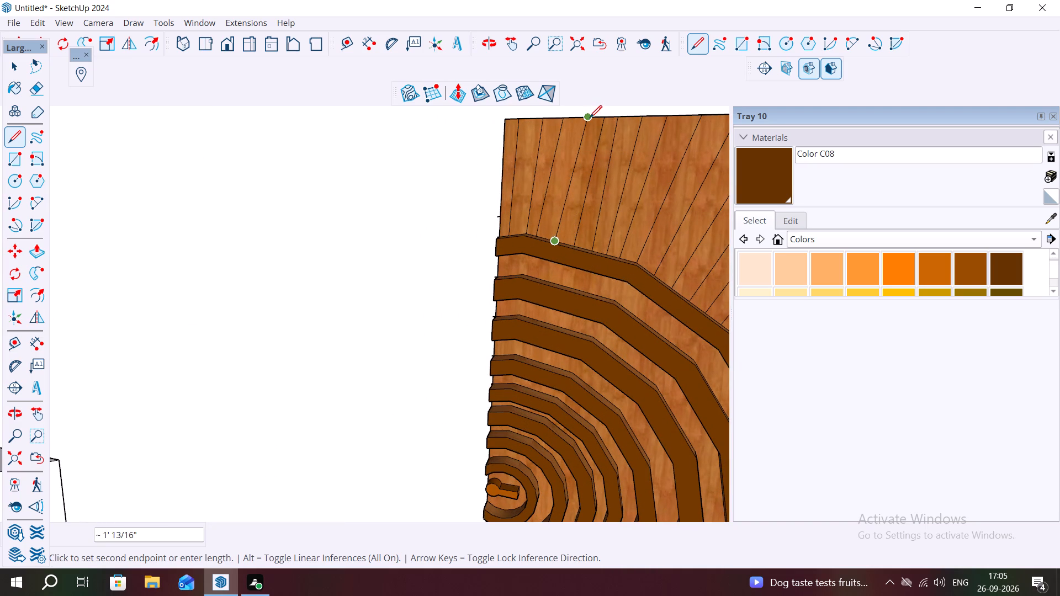
click(590, 118)
key(Escape)
scroll(456, 241, down, 3)
key(space)
Erase the closely spaced slanted lines between the outermost ring's lowest segment and the panel's bottom edge, keeping the fan from the ring's corner onward.
scroll(448, 232, down, 6)
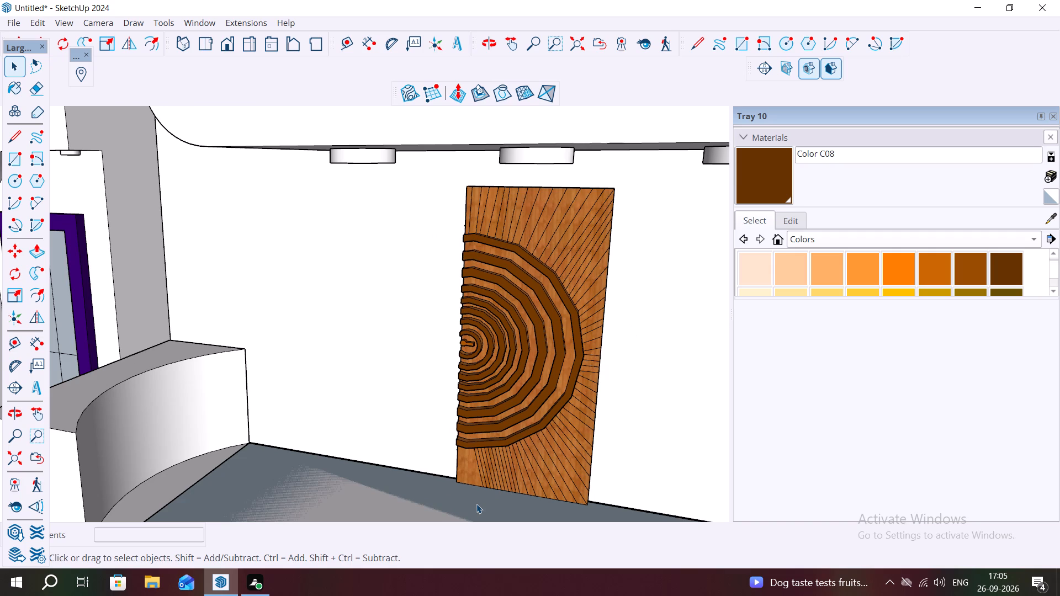
middle_drag(479, 504, 591, 476)
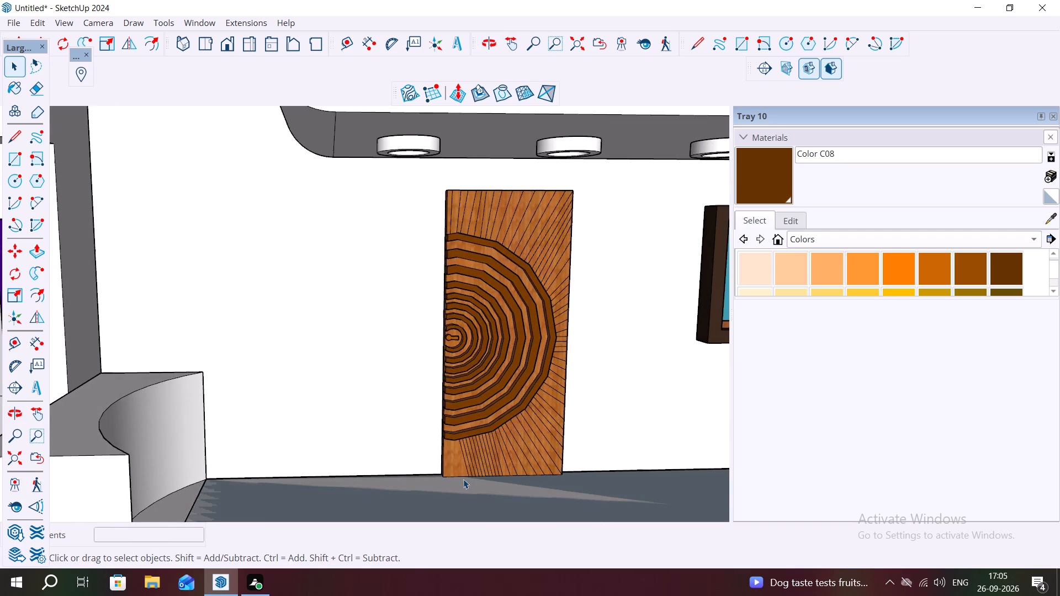
scroll(470, 467, up, 6)
key(e)
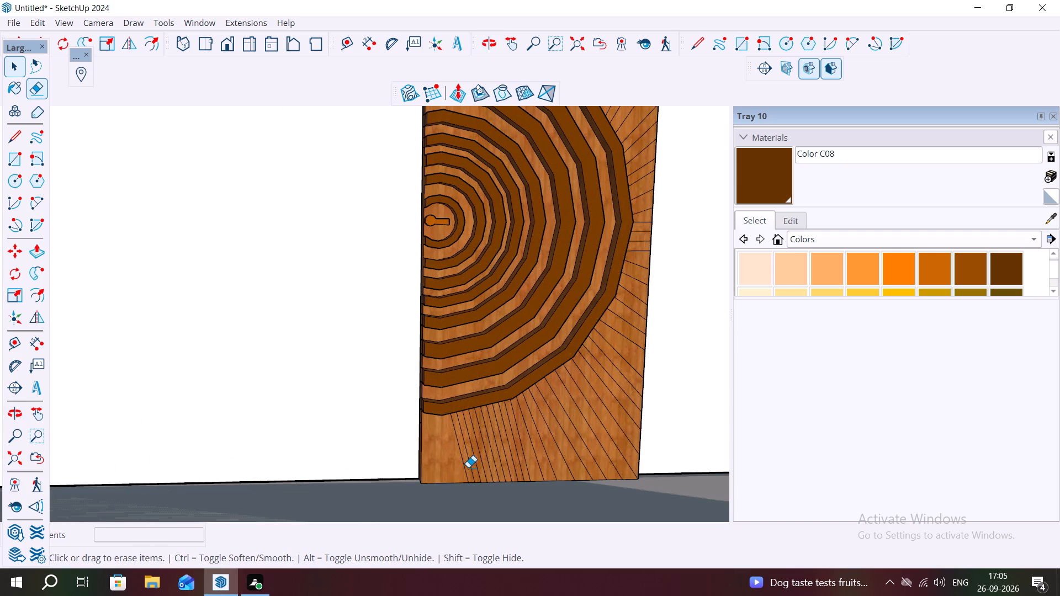
scroll(466, 466, up, 5)
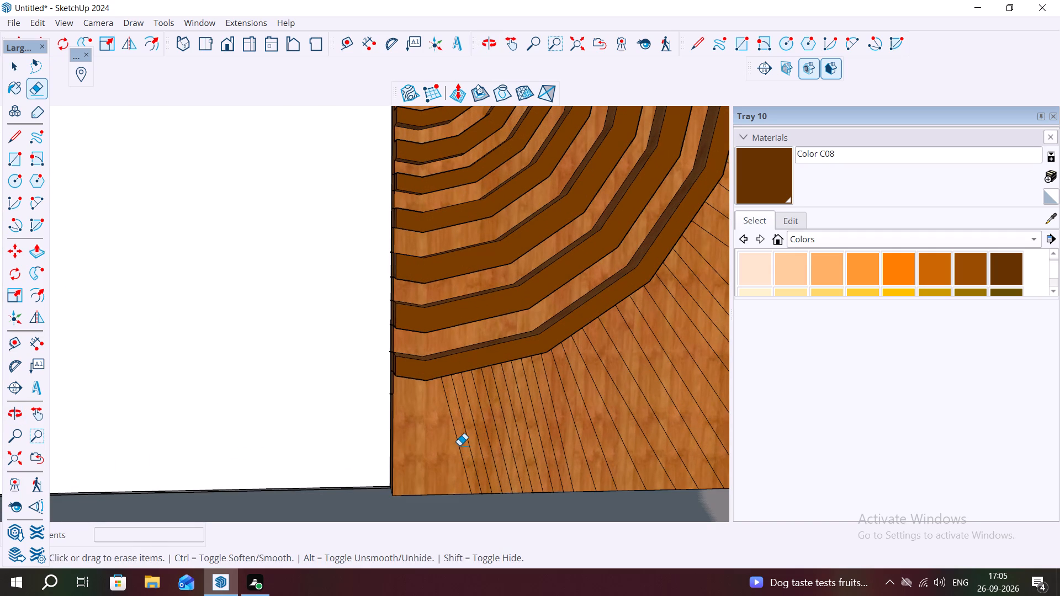
click(459, 447)
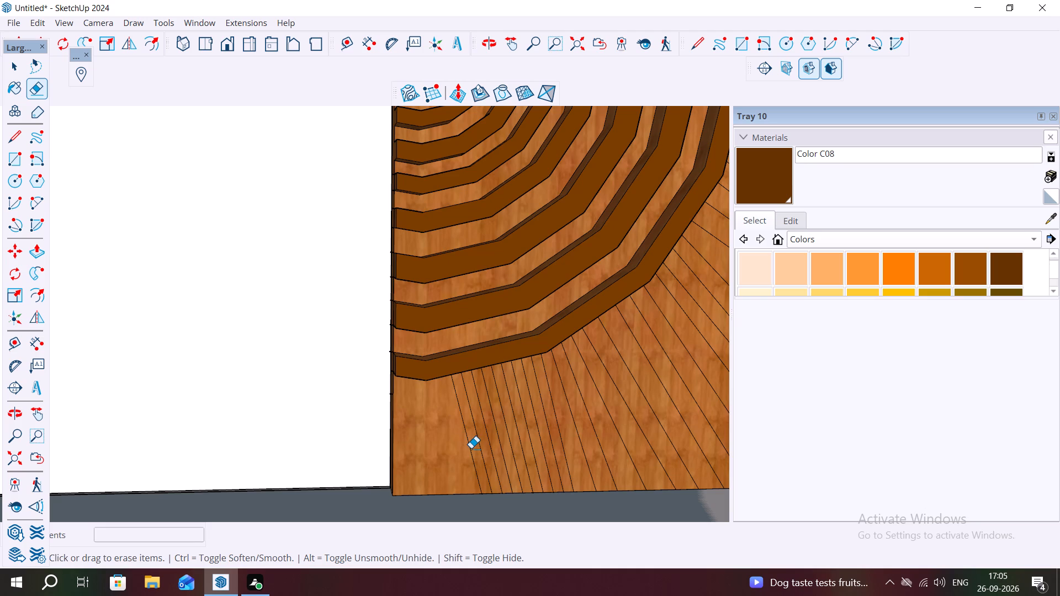
click(470, 449)
click(480, 448)
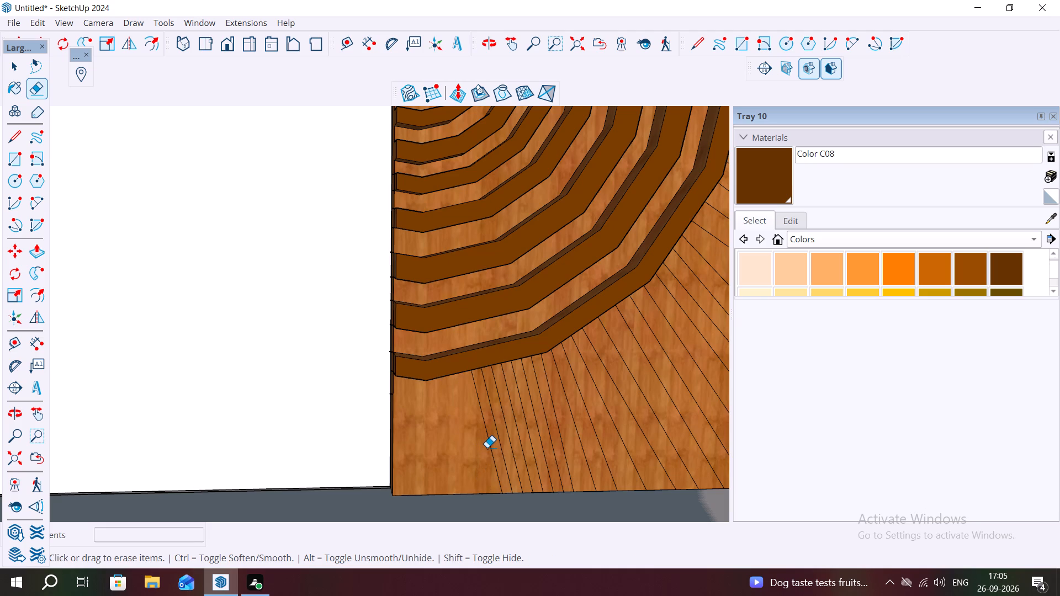
click(489, 447)
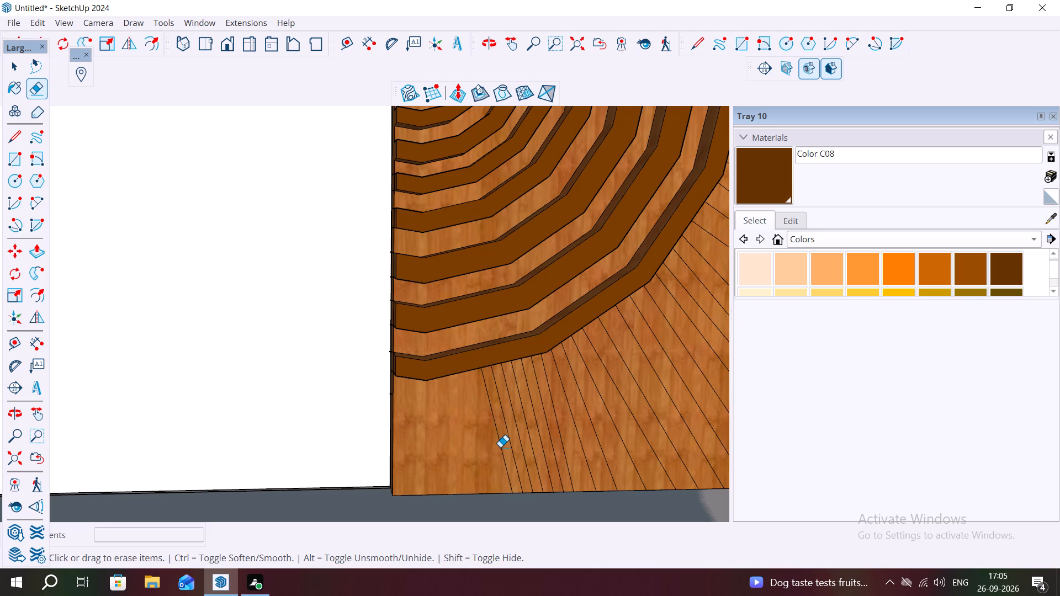
click(500, 447)
click(510, 443)
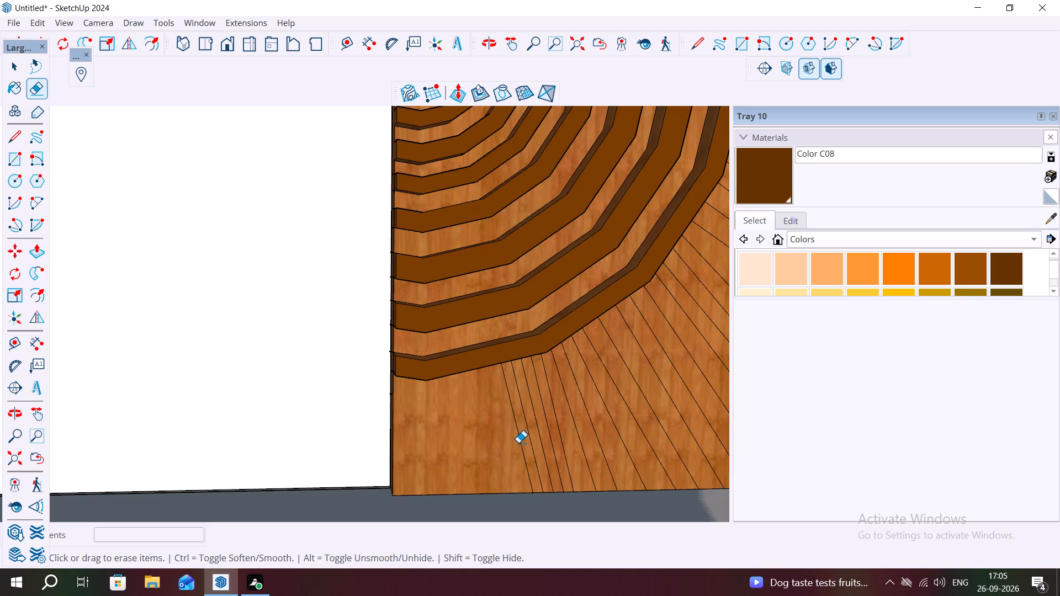
click(520, 443)
click(530, 444)
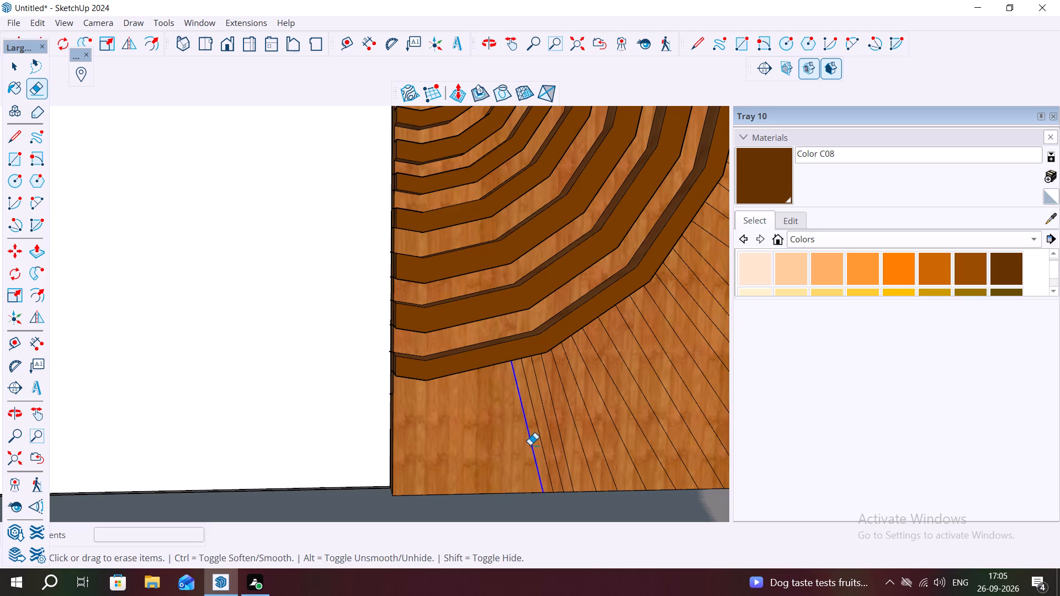
click(539, 446)
click(552, 448)
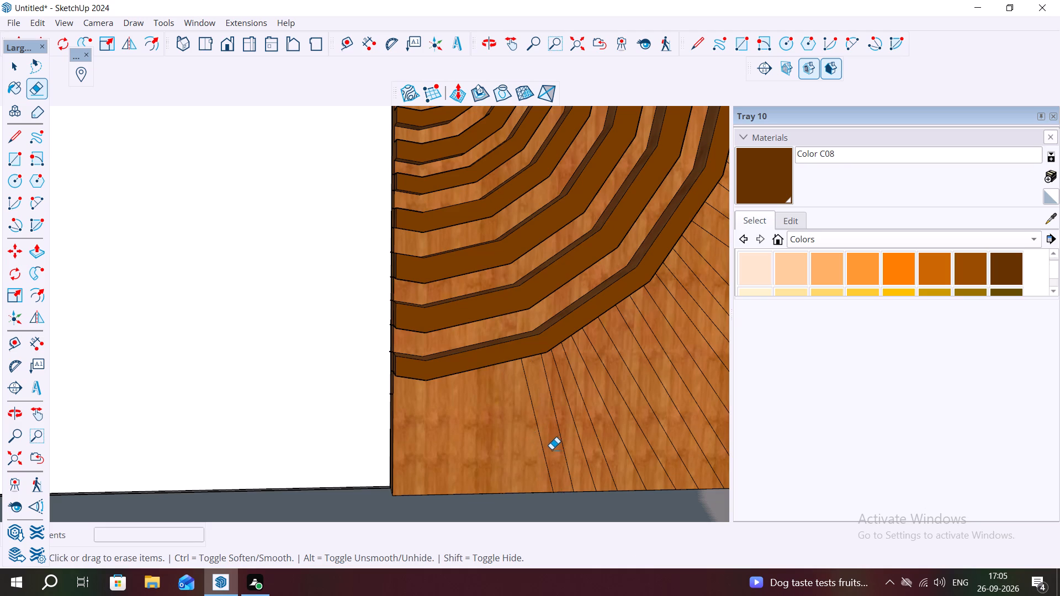
click(541, 448)
key(Escape)
Draw a slightly slanted line about 1' 1/8" long from the outermost ring's base, near the panel's straight ring-centre side, to the bottom edge.
key(l)
middle_drag(543, 428, 522, 413)
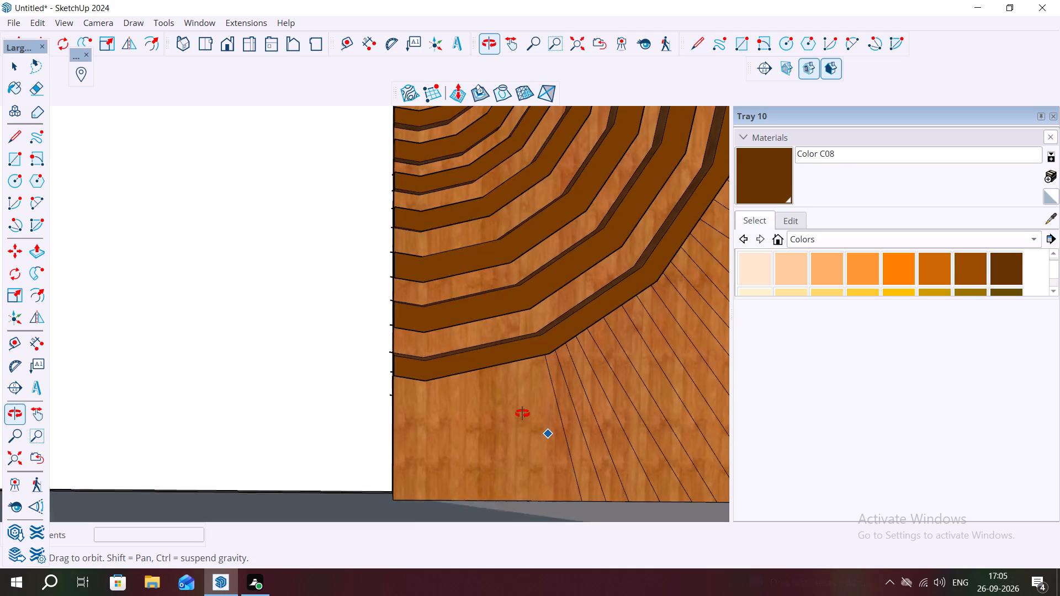
middle_drag(522, 413, 531, 386)
scroll(518, 414, up, 3)
middle_drag(517, 416, 494, 326)
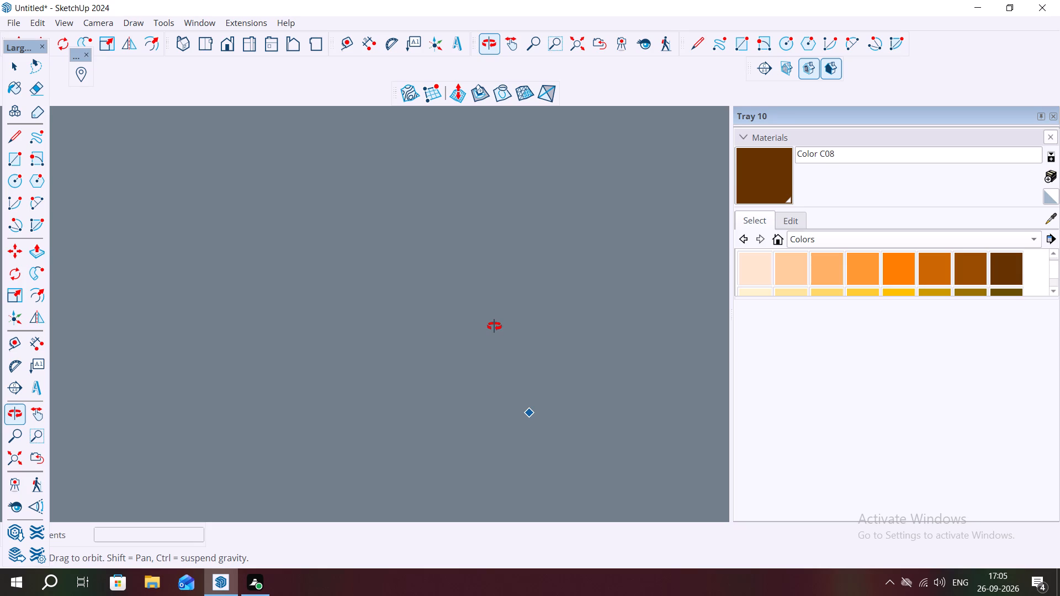
middle_drag(494, 326, 497, 383)
scroll(342, 330, down, 2)
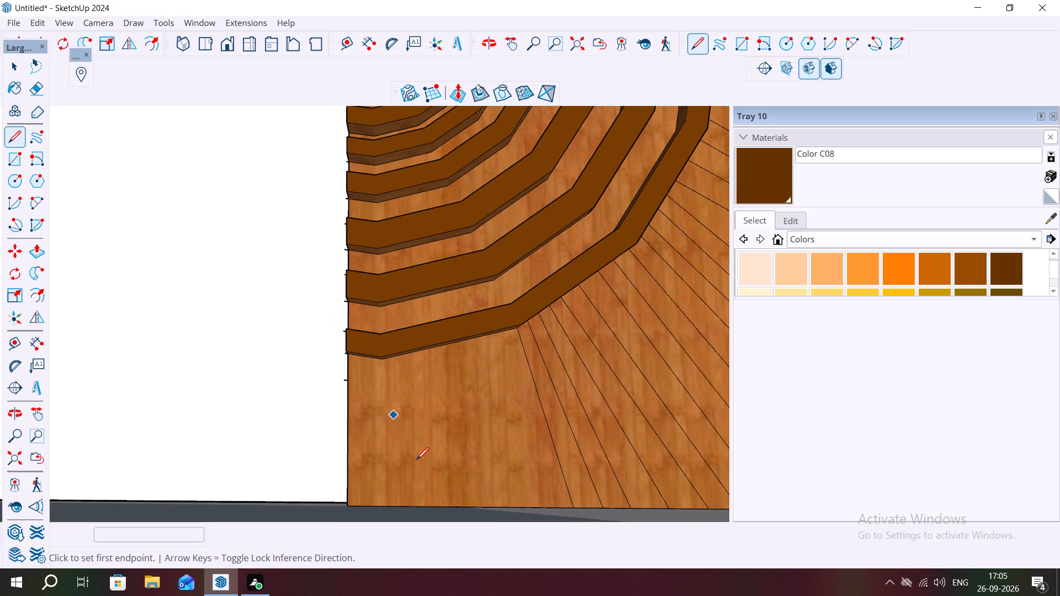
scroll(438, 496, up, 4)
middle_drag(447, 509, 447, 490)
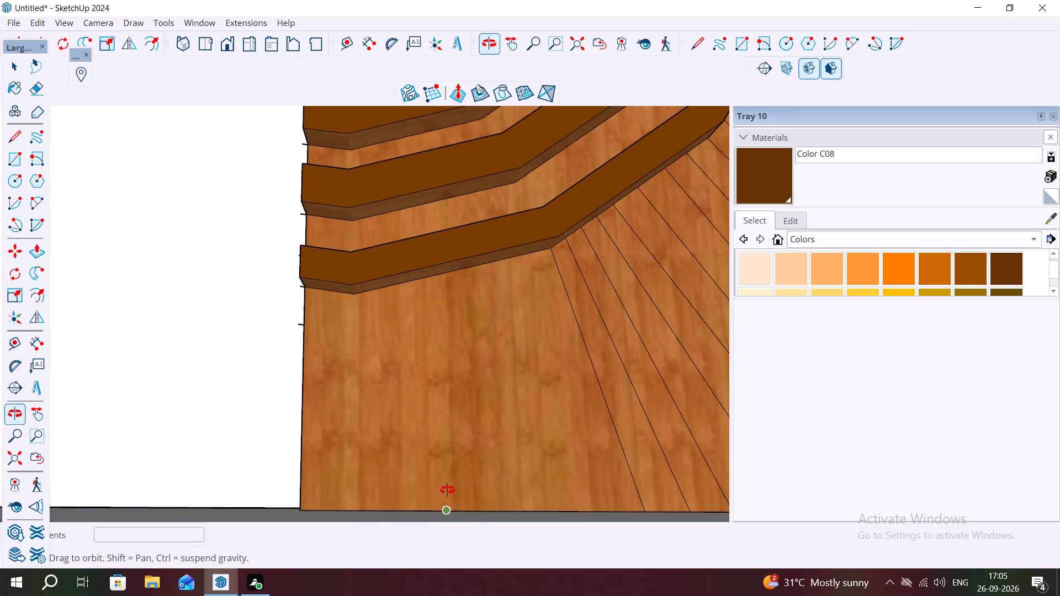
middle_drag(447, 490, 458, 483)
scroll(458, 477, up, 1)
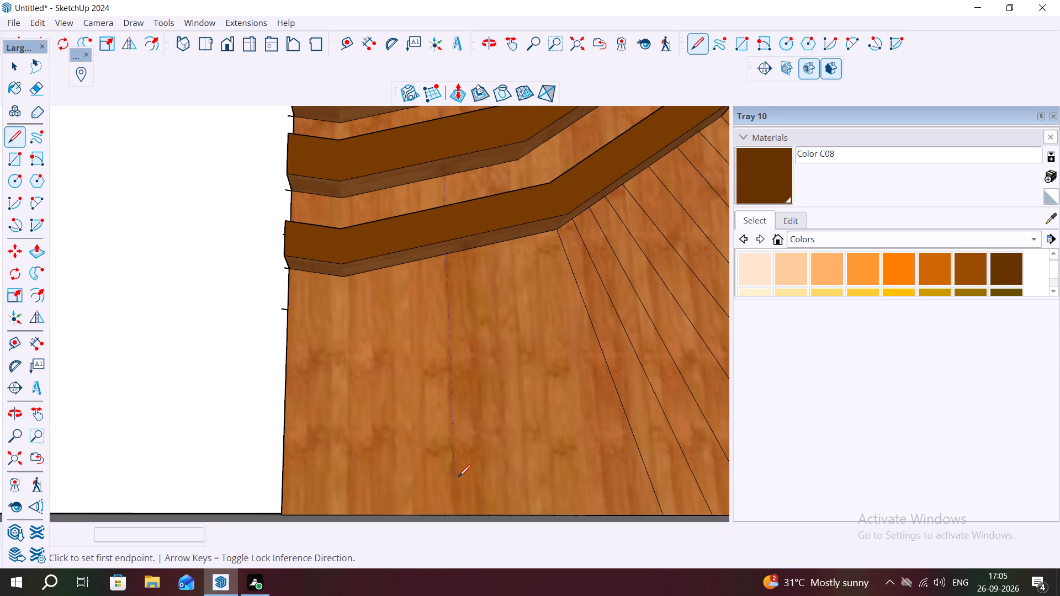
scroll(460, 478, up, 1)
key(o)
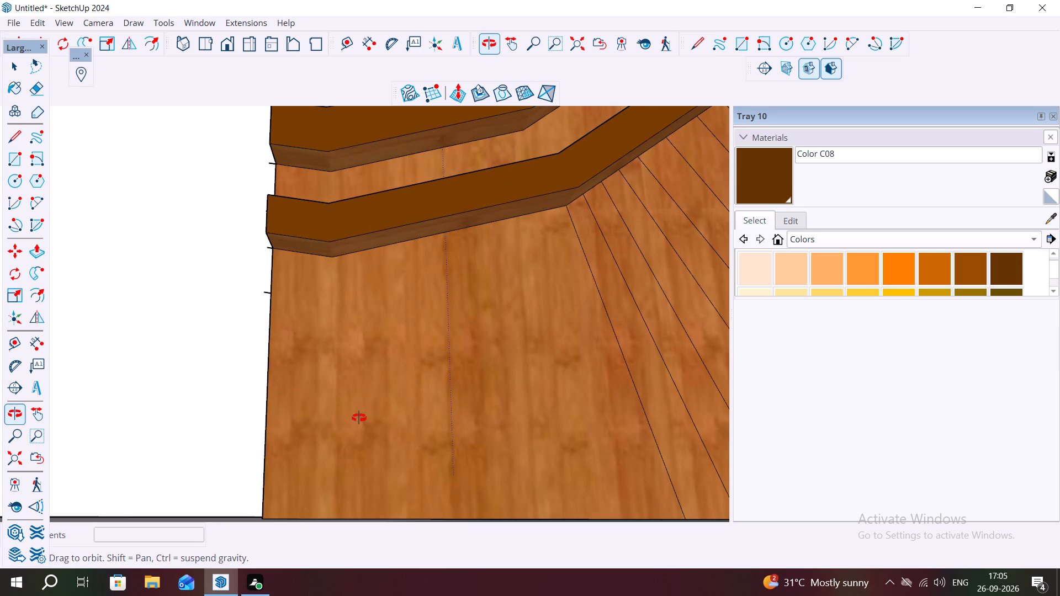
key(l)
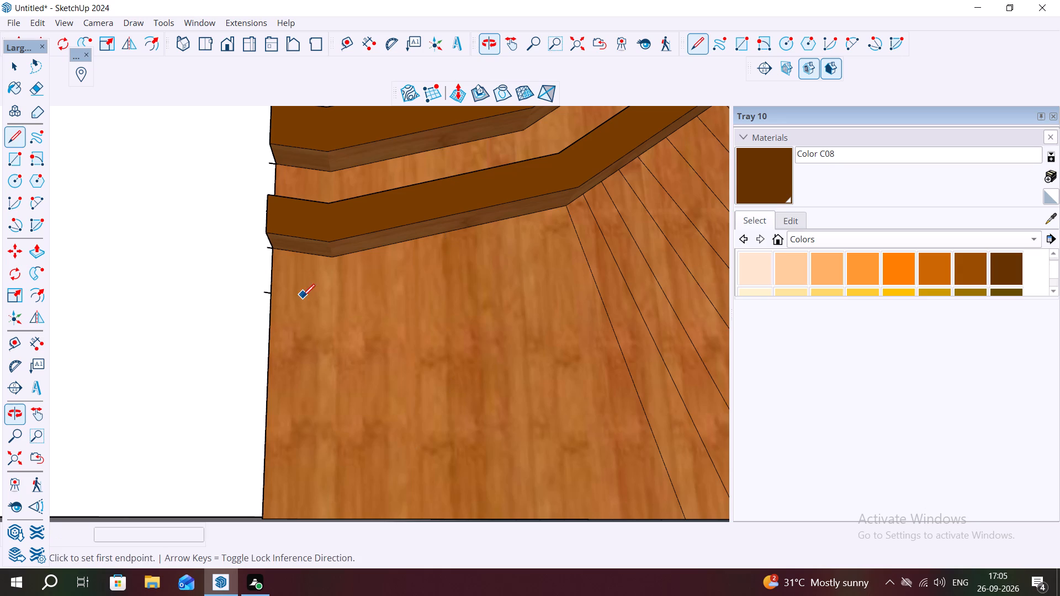
drag(305, 252, 305, 257)
scroll(302, 408, down, 2)
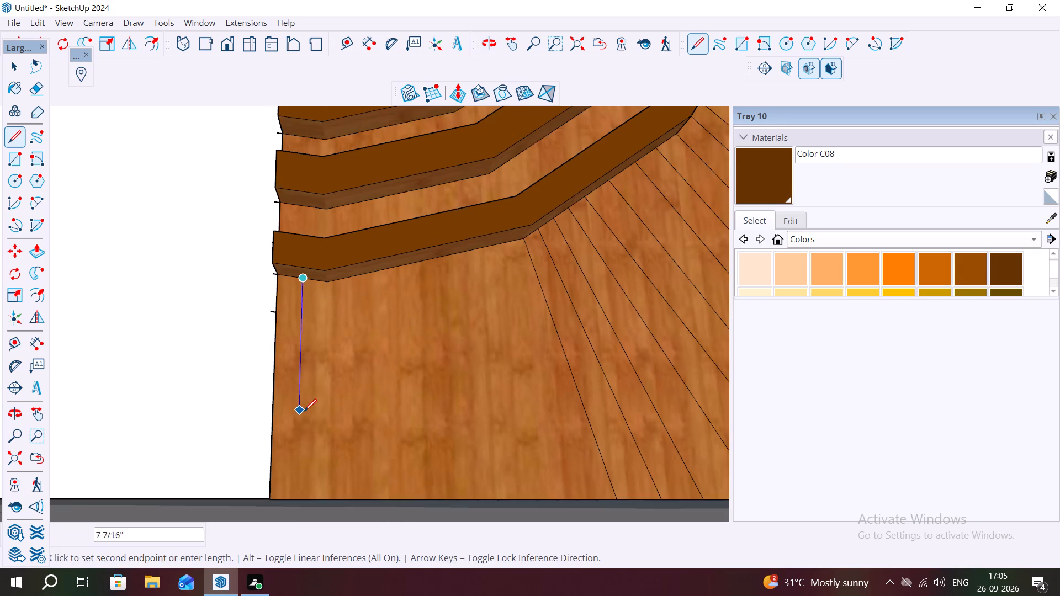
scroll(304, 411, down, 2)
scroll(308, 250, down, 3)
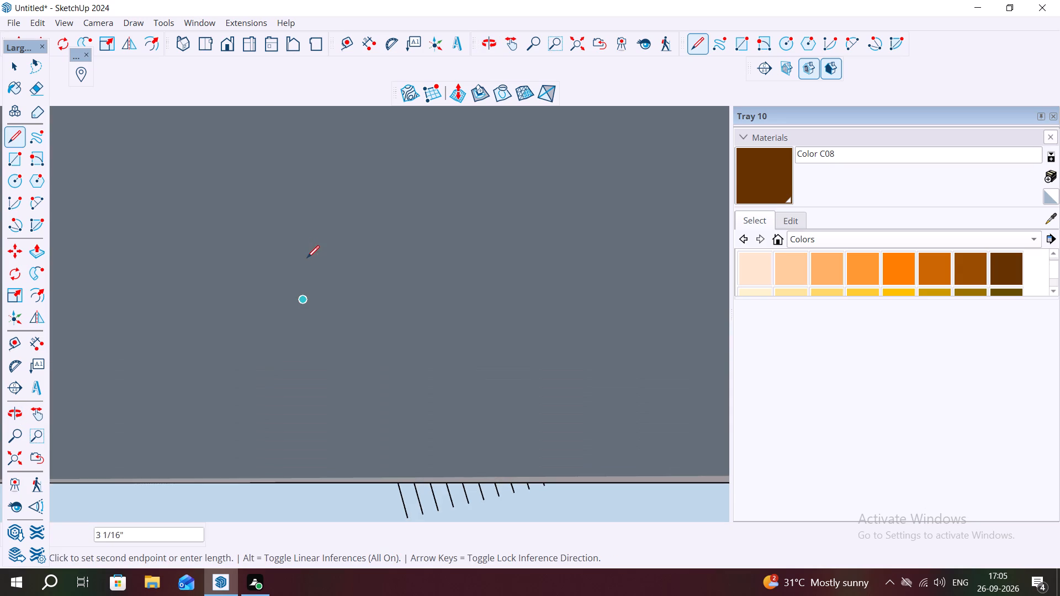
scroll(326, 173, down, 18)
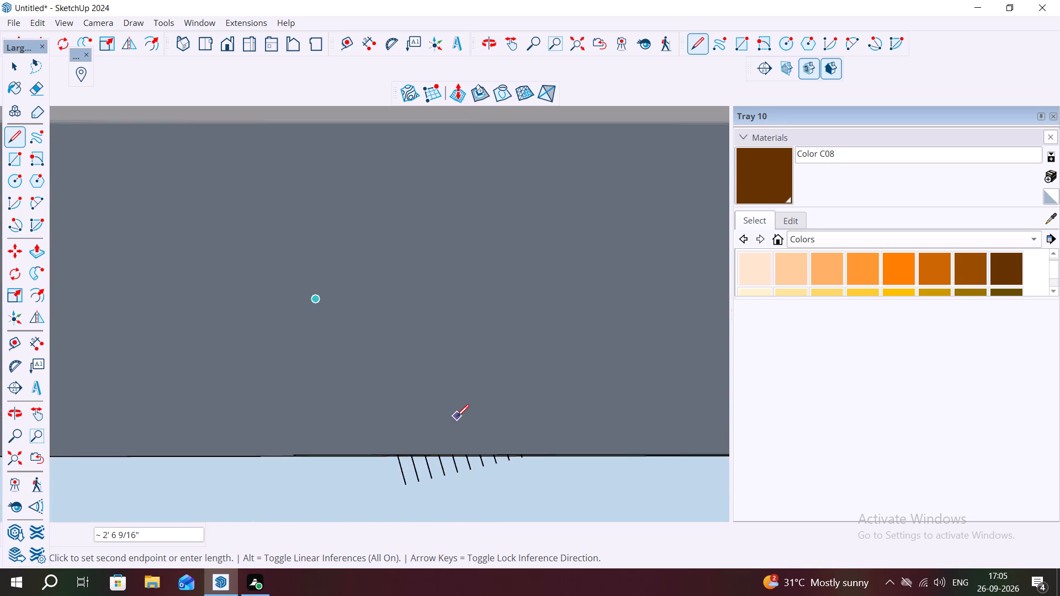
scroll(457, 417, down, 11)
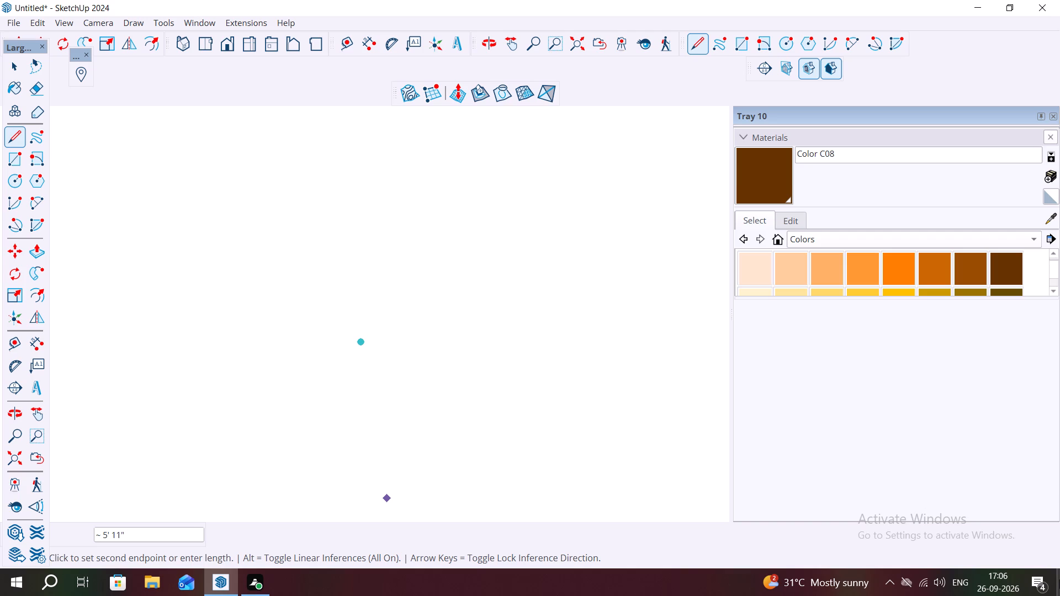
scroll(1059, 519, down, 6)
scroll(967, 315, down, 11)
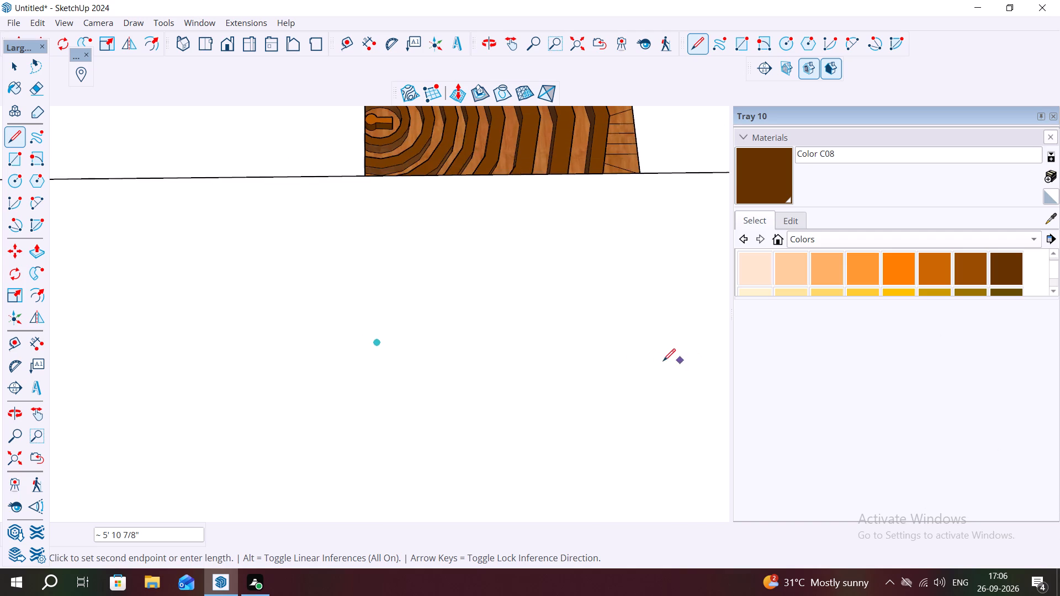
scroll(663, 361, down, 5)
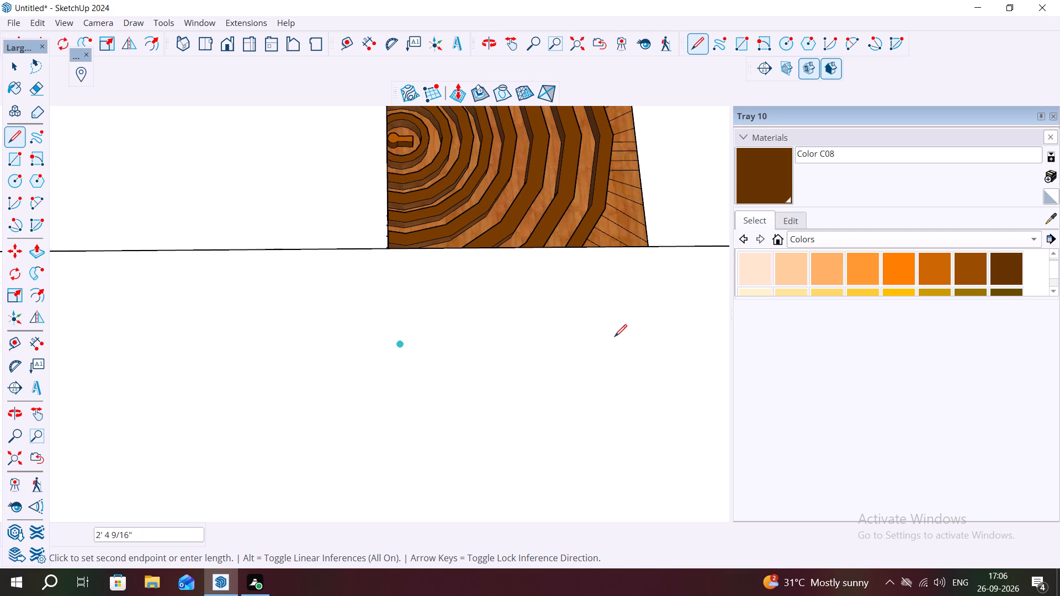
middle_drag(559, 237, 565, 291)
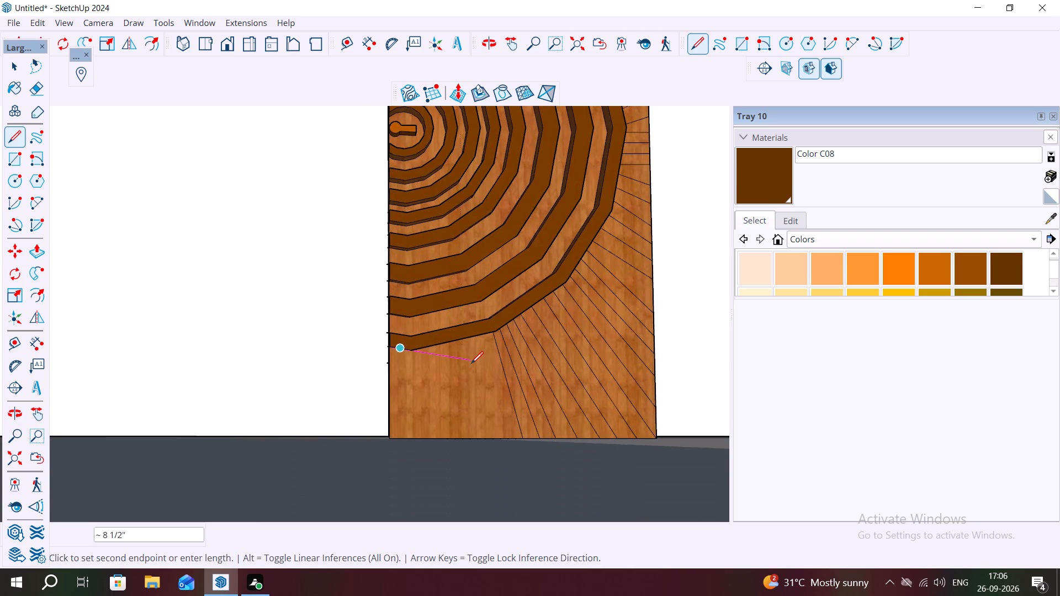
scroll(471, 363, up, 6)
scroll(368, 407, down, 3)
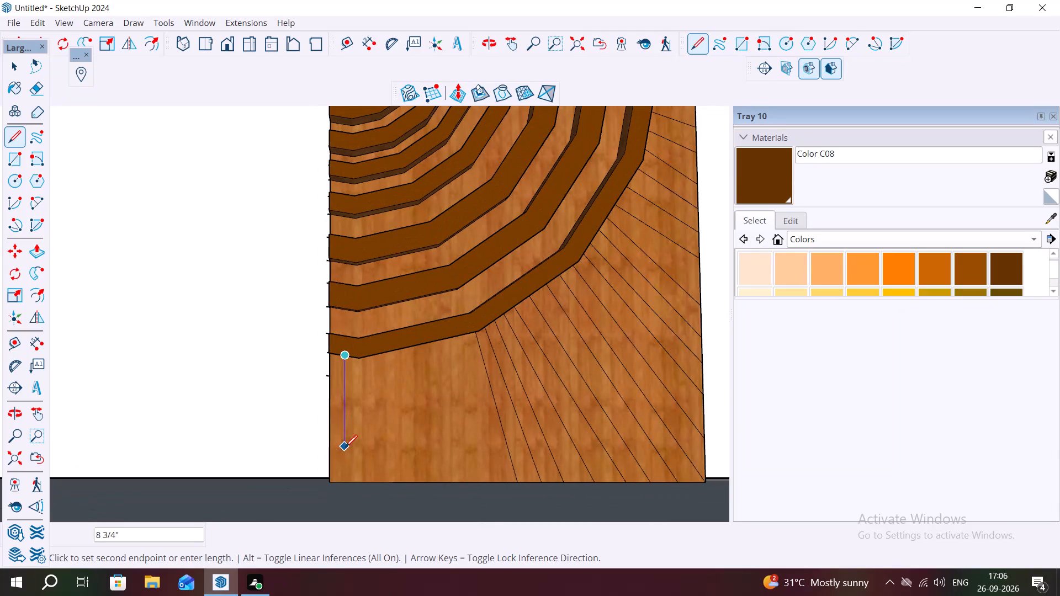
click(353, 480)
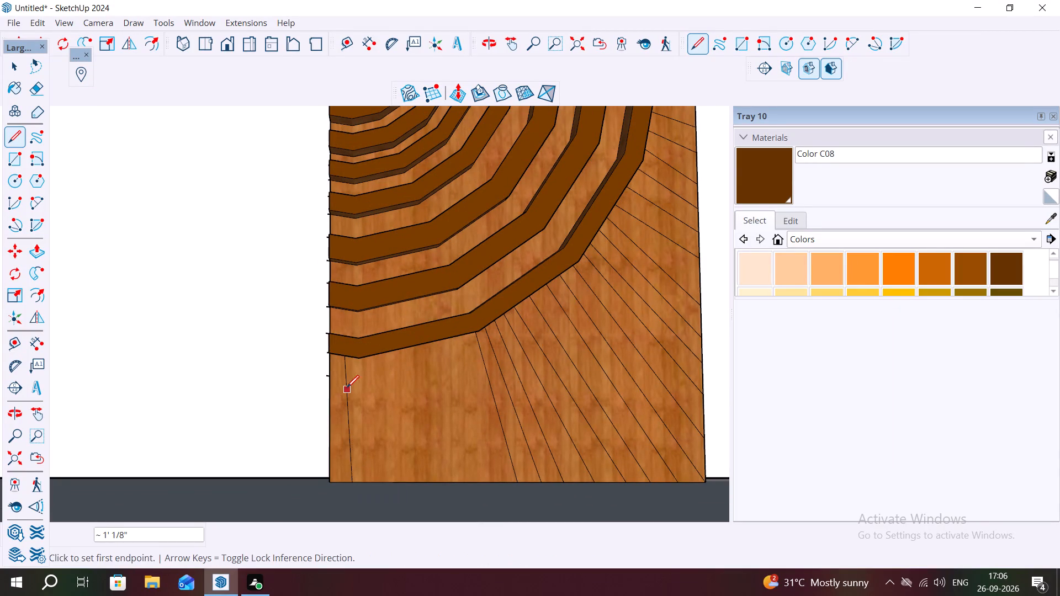
Draw a slightly slanted line about 11 15/16" long from the outermost ring's lowest corner to the panel's bottom edge.
middle_drag(348, 377, 357, 354)
scroll(355, 363, up, 2)
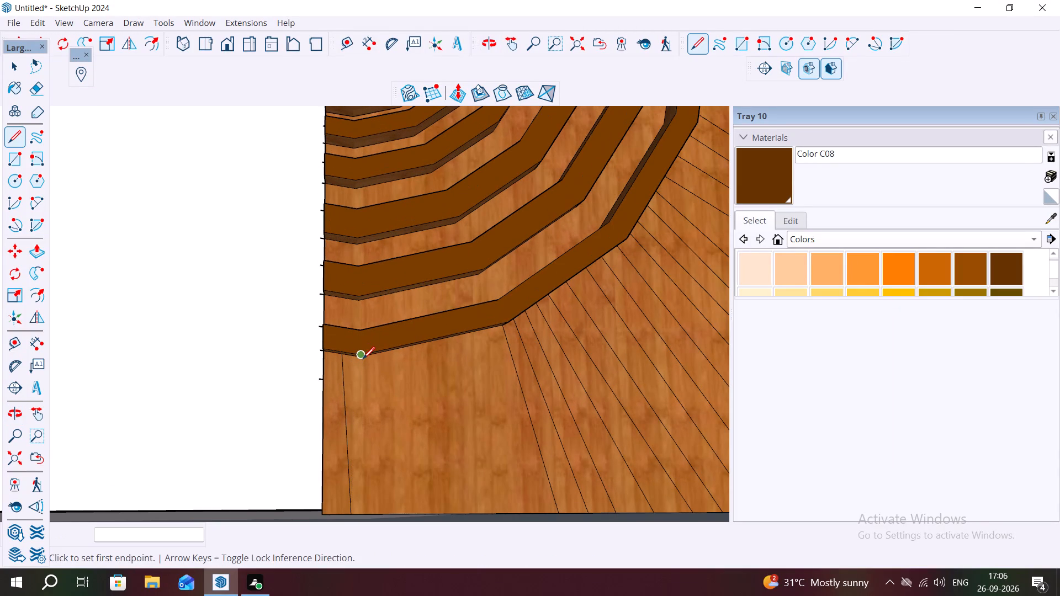
scroll(363, 363, up, 1)
middle_drag(363, 360, 363, 349)
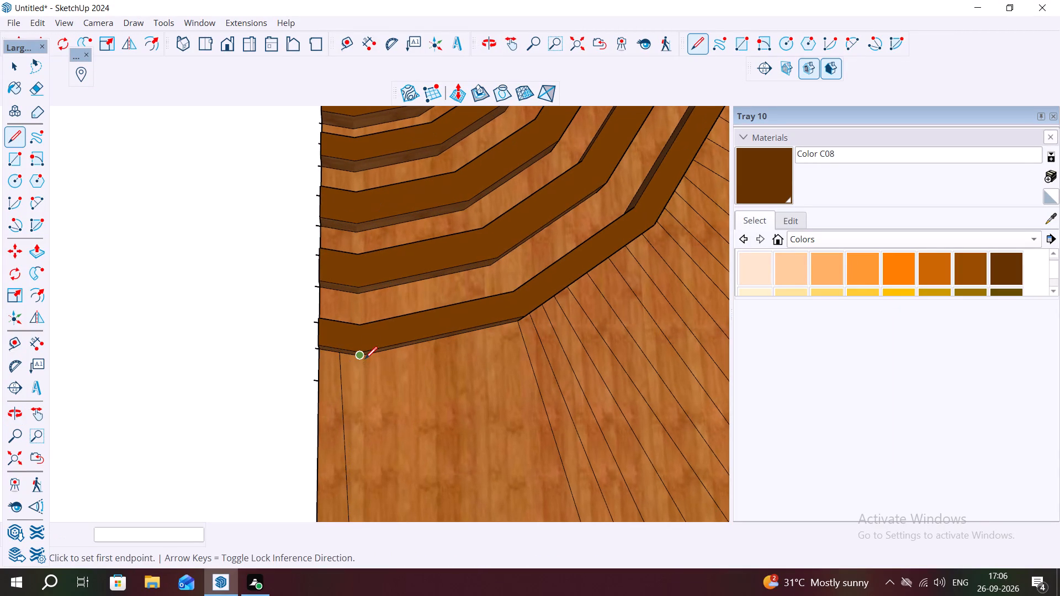
click(363, 359)
scroll(379, 415, down, 4)
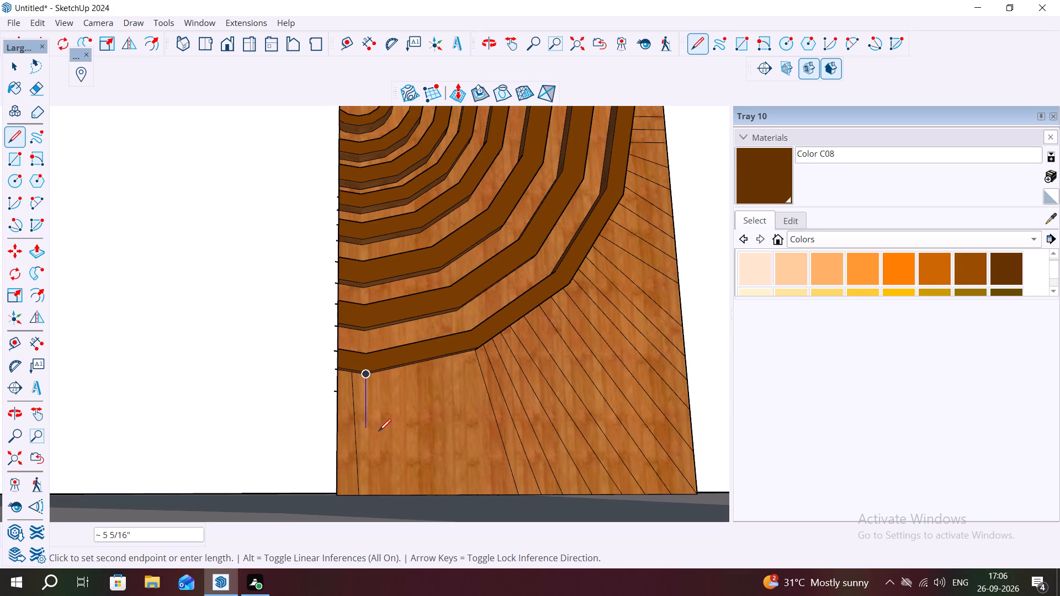
click(379, 497)
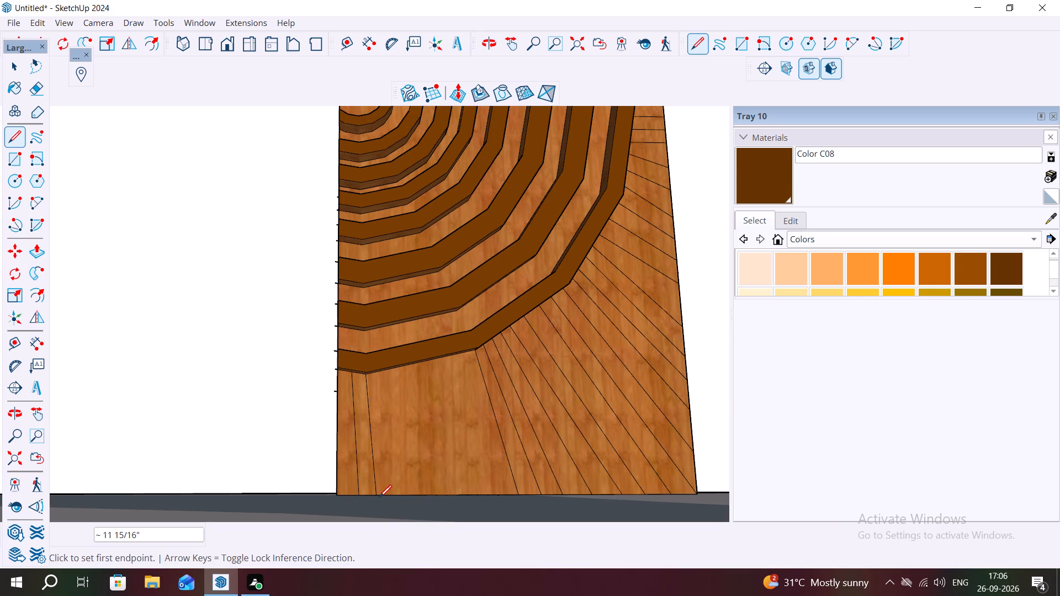
Draw a slanted line about 1' 5/16" long from the outermost ring's base, just past its lowest corner, to the bottom edge.
scroll(384, 389, up, 4)
middle_drag(384, 389, 394, 370)
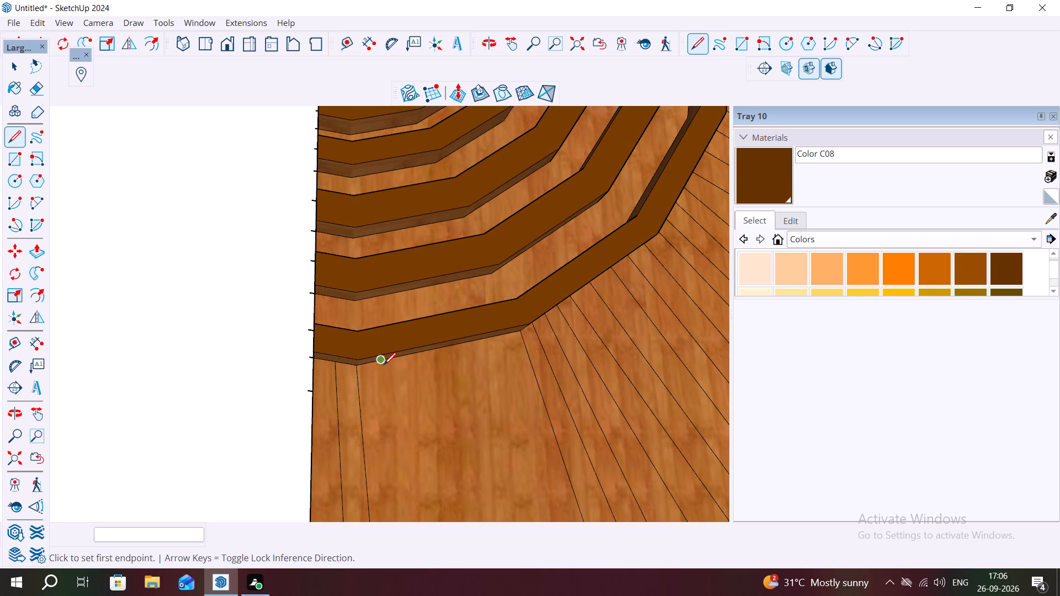
click(377, 363)
scroll(399, 418, down, 6)
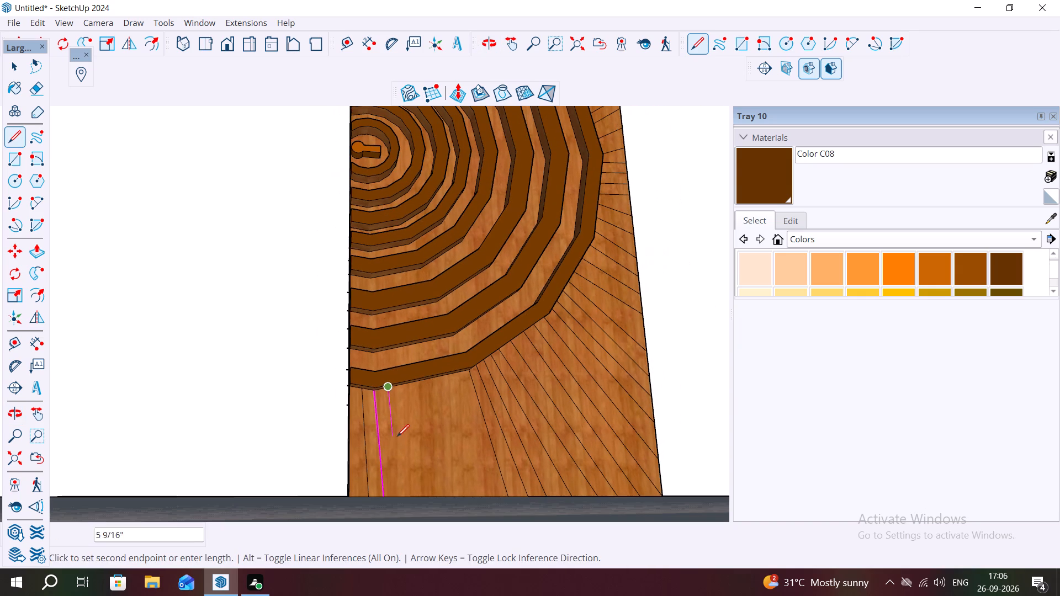
click(403, 496)
Draw a slanted line about 1' 2 1/2" long to the bottom edge, on the empty-gap side of the fan starting at the ring's next corner.
middle_drag(403, 420, 415, 419)
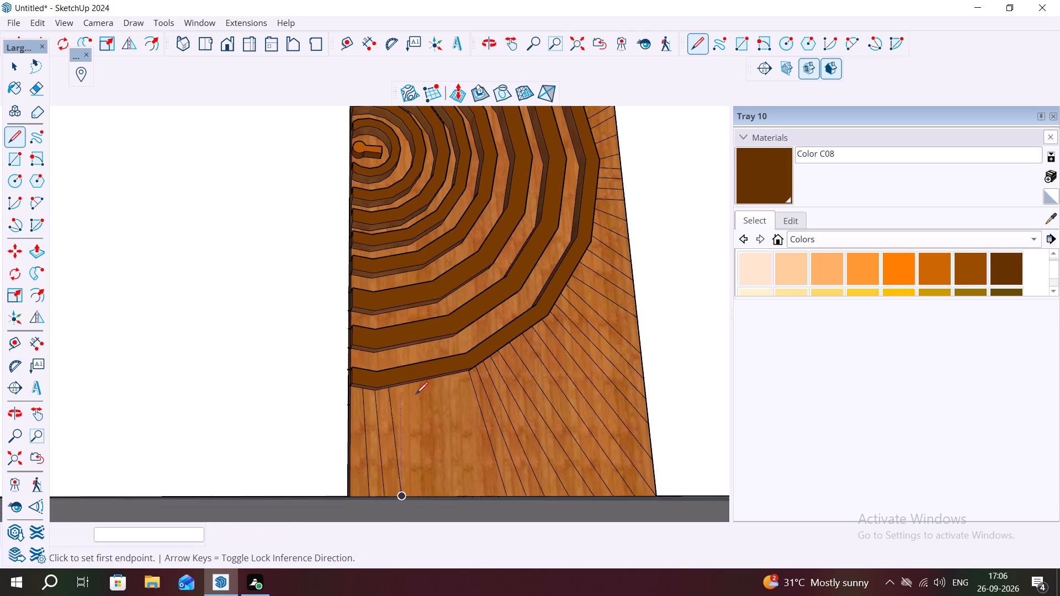
scroll(418, 390, up, 2)
scroll(464, 374, up, 2)
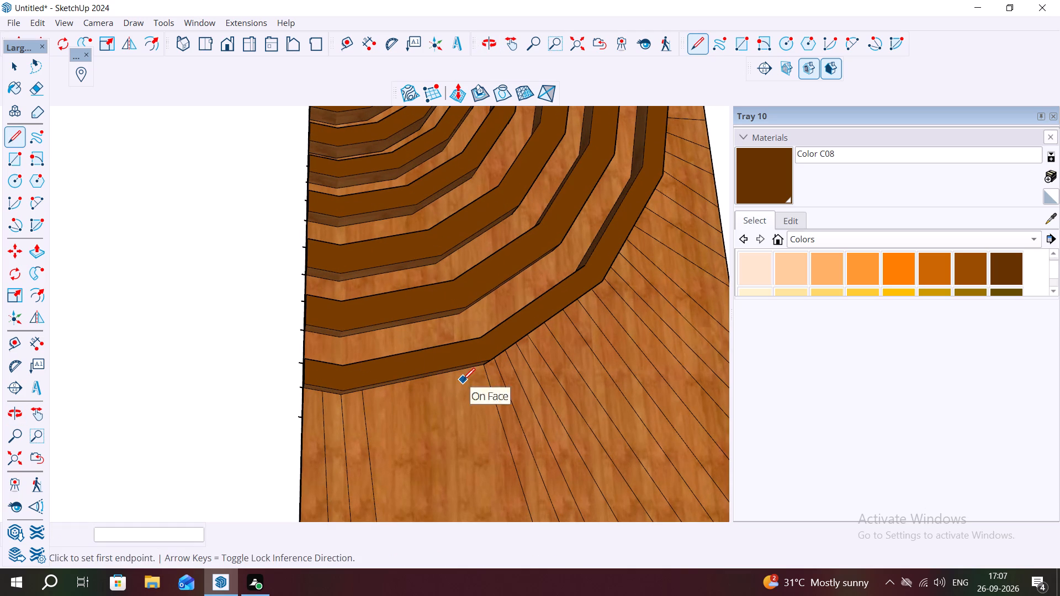
click(460, 373)
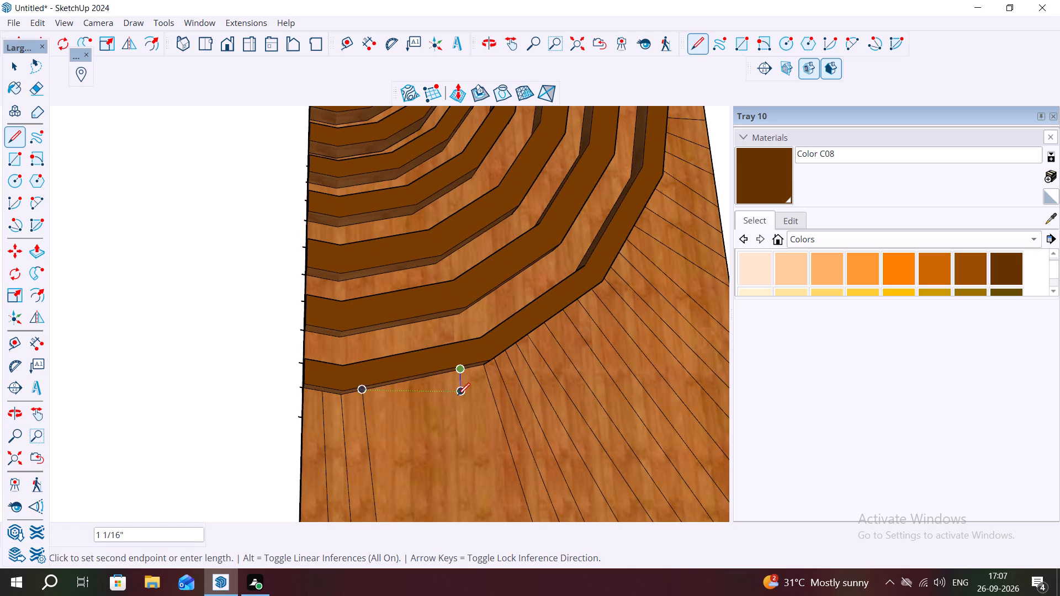
scroll(466, 436, down, 4)
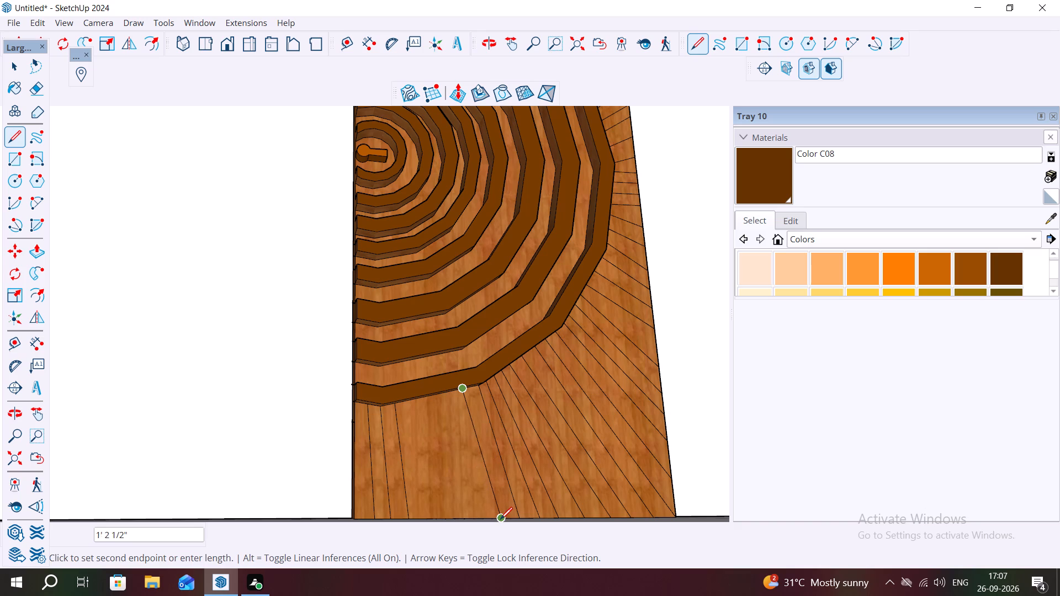
click(500, 519)
Draw a slanted line about 1' 15/16" long from the ring's base to the bottom edge, beside the three lines near the straight side.
middle_drag(400, 411, 403, 406)
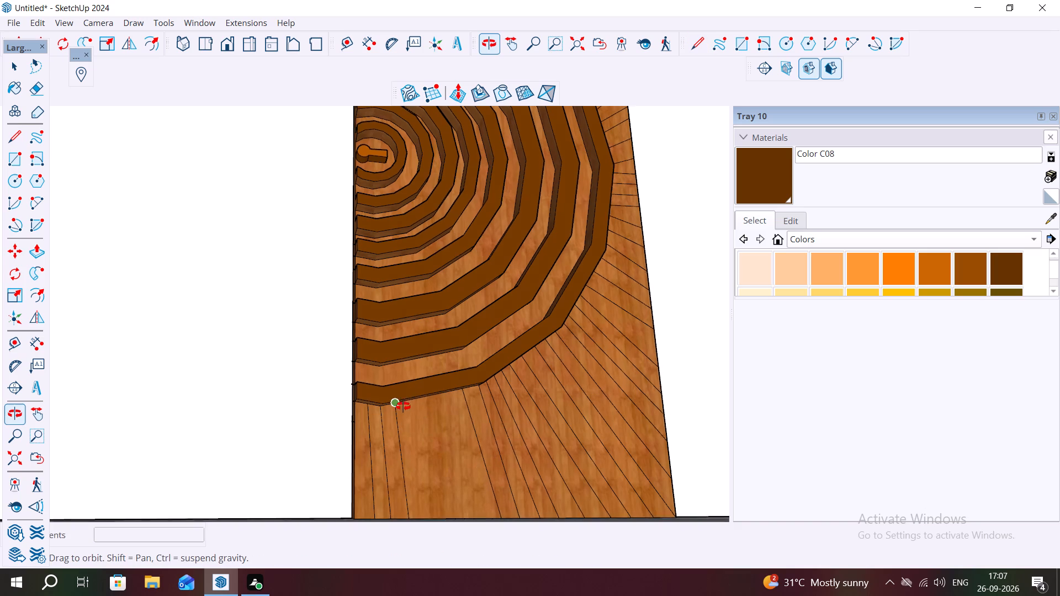
middle_drag(403, 406, 404, 429)
scroll(404, 429, up, 5)
middle_drag(407, 424, 416, 401)
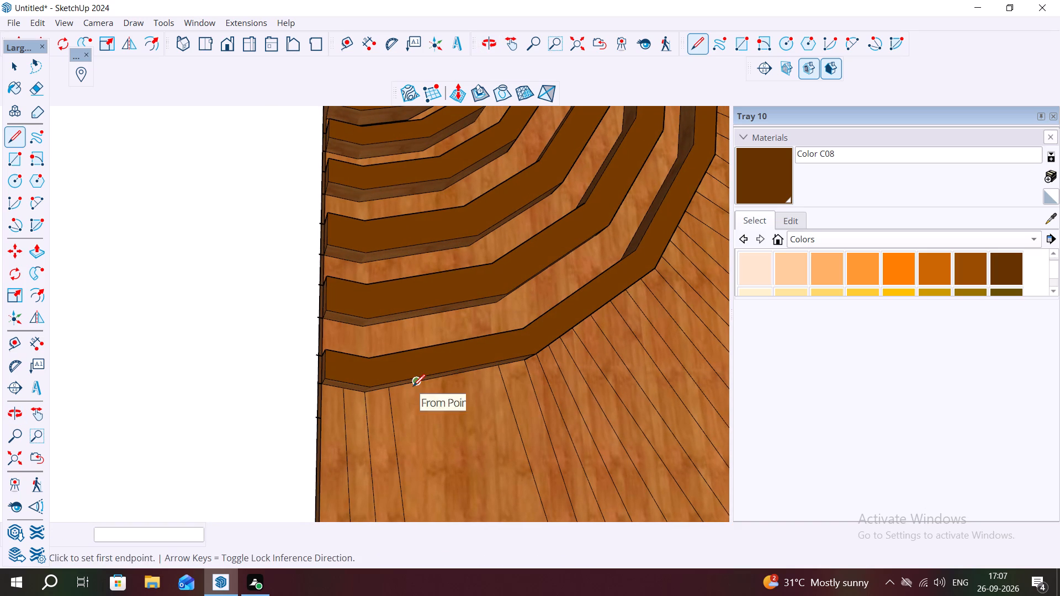
scroll(409, 387, up, 1)
middle_drag(409, 387, 412, 380)
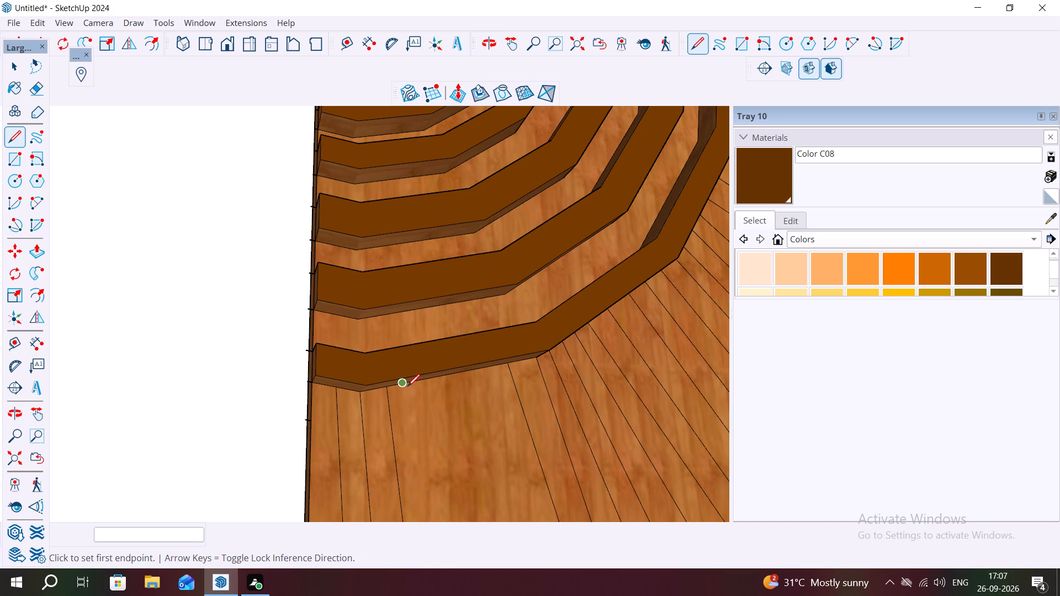
click(407, 385)
scroll(447, 474, down, 6)
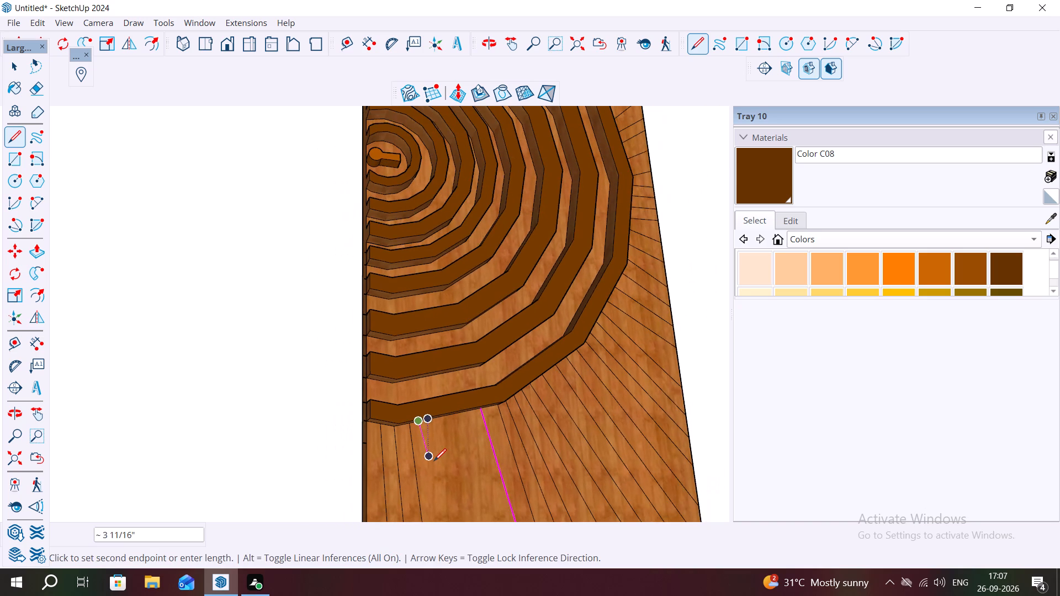
scroll(446, 481, down, 5)
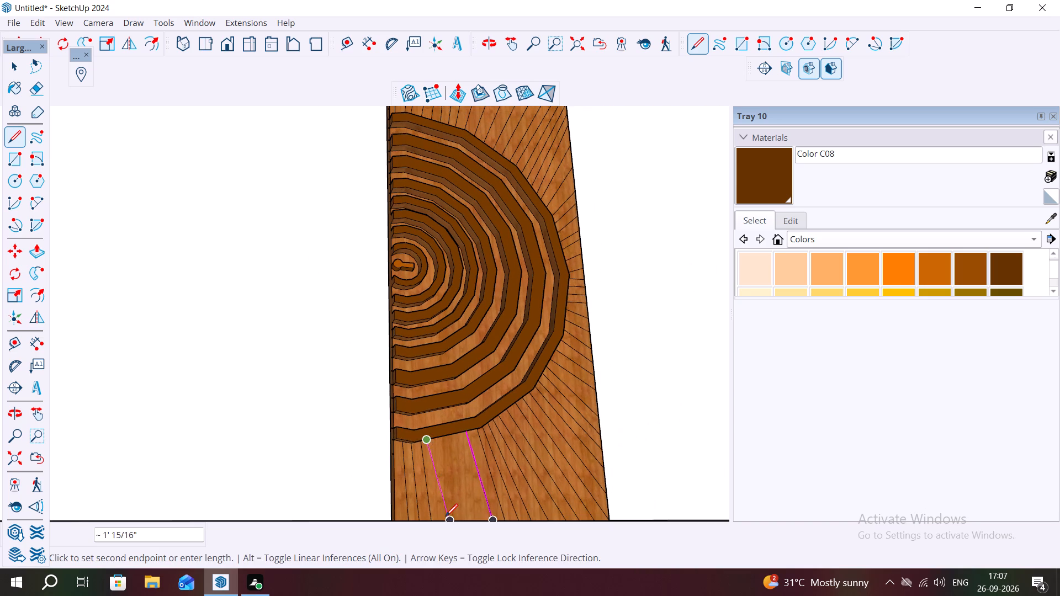
click(446, 518)
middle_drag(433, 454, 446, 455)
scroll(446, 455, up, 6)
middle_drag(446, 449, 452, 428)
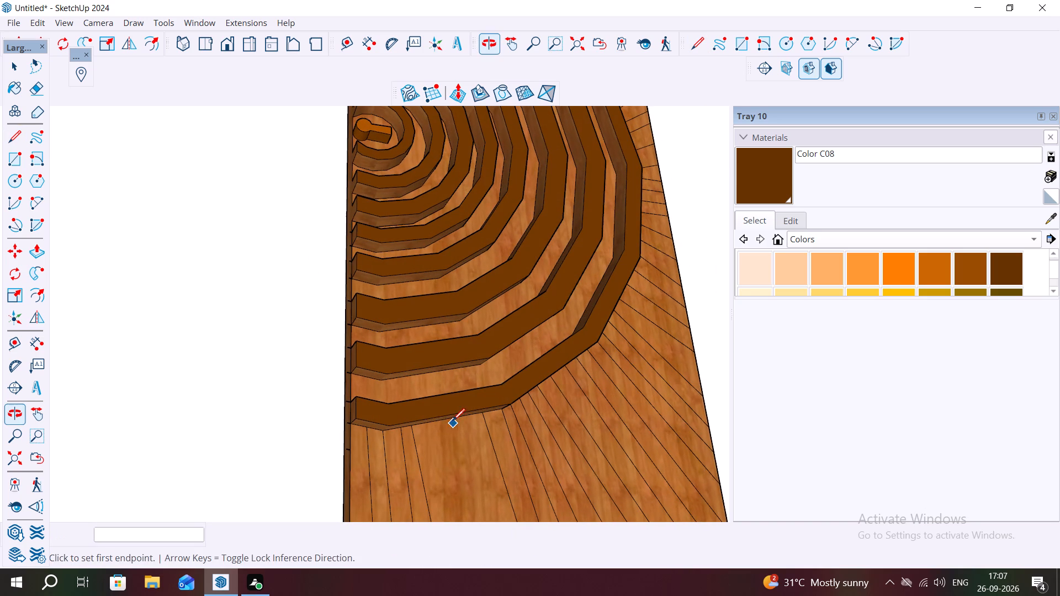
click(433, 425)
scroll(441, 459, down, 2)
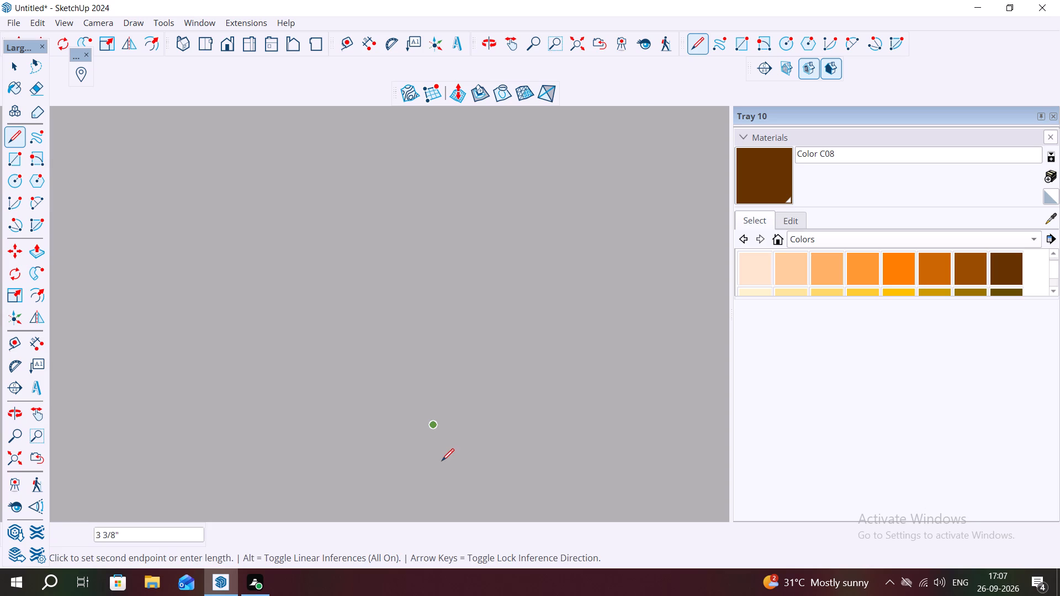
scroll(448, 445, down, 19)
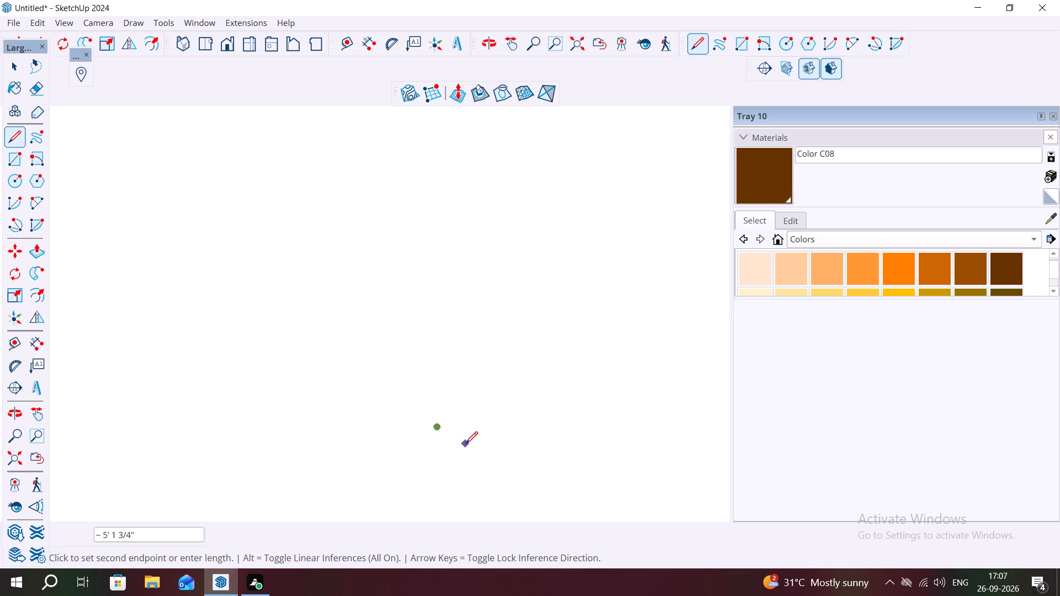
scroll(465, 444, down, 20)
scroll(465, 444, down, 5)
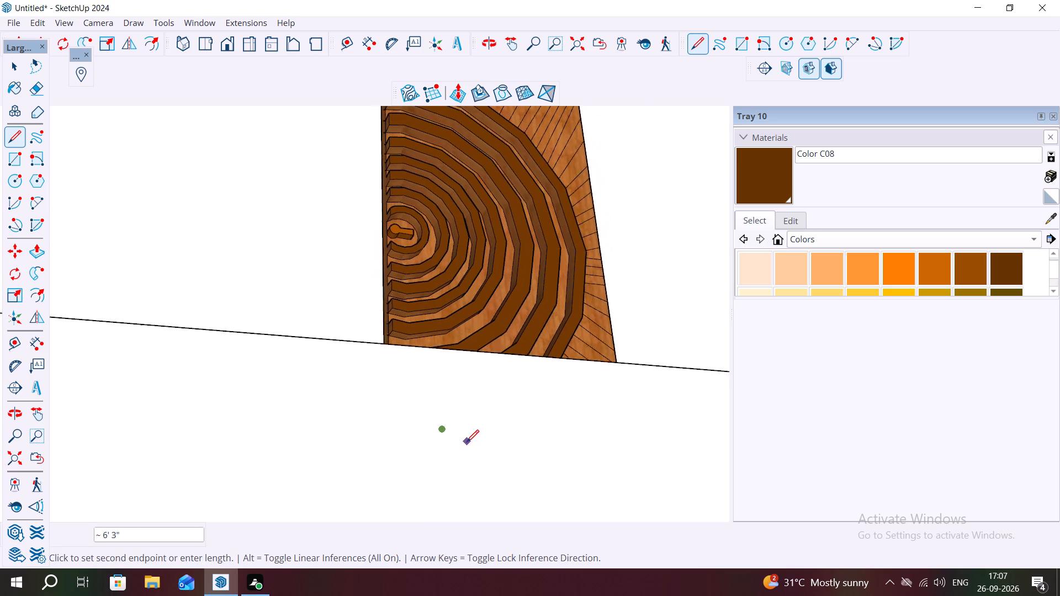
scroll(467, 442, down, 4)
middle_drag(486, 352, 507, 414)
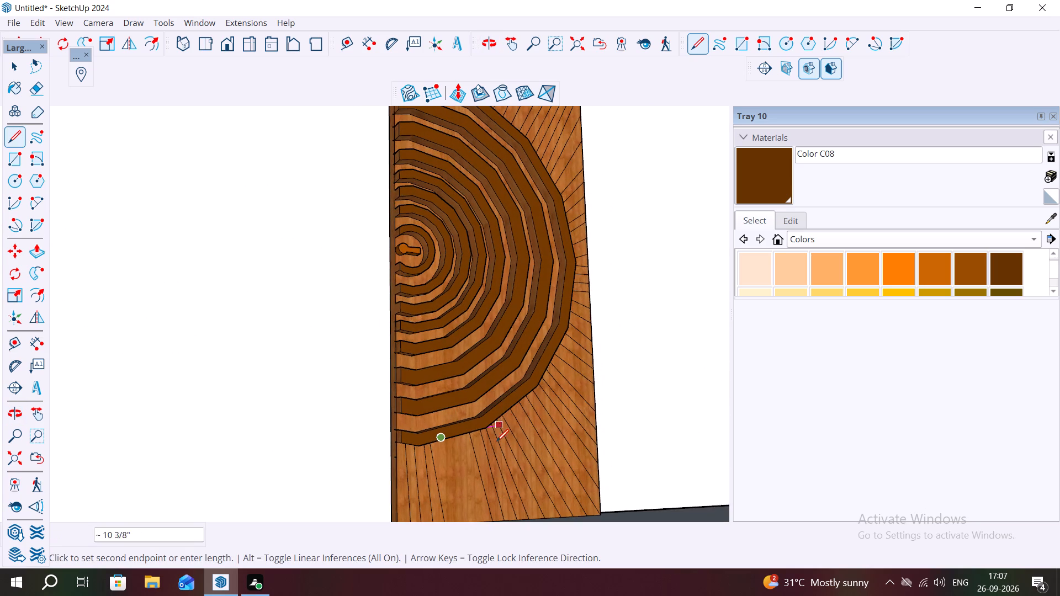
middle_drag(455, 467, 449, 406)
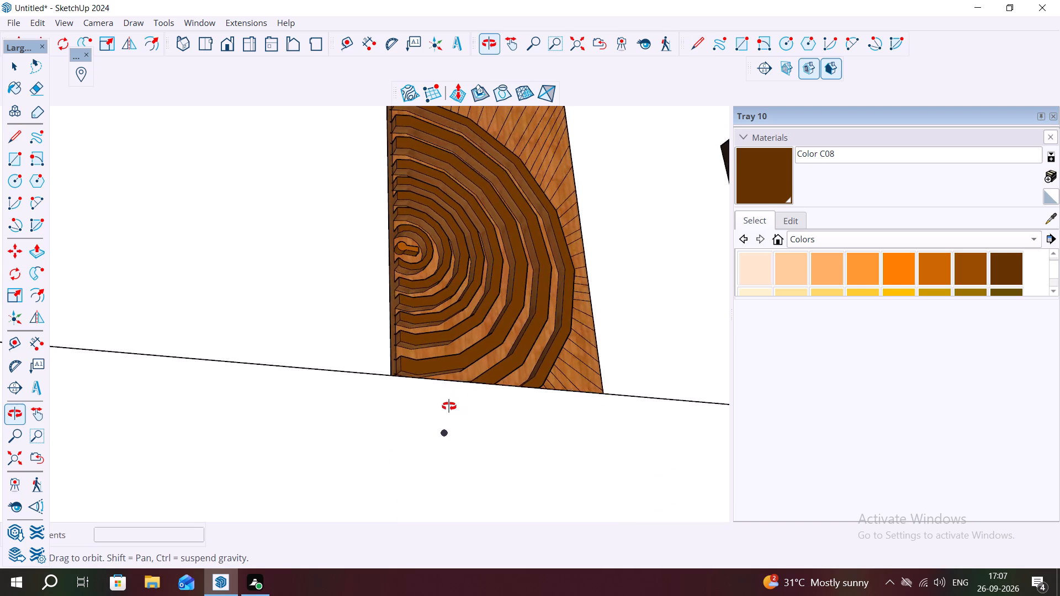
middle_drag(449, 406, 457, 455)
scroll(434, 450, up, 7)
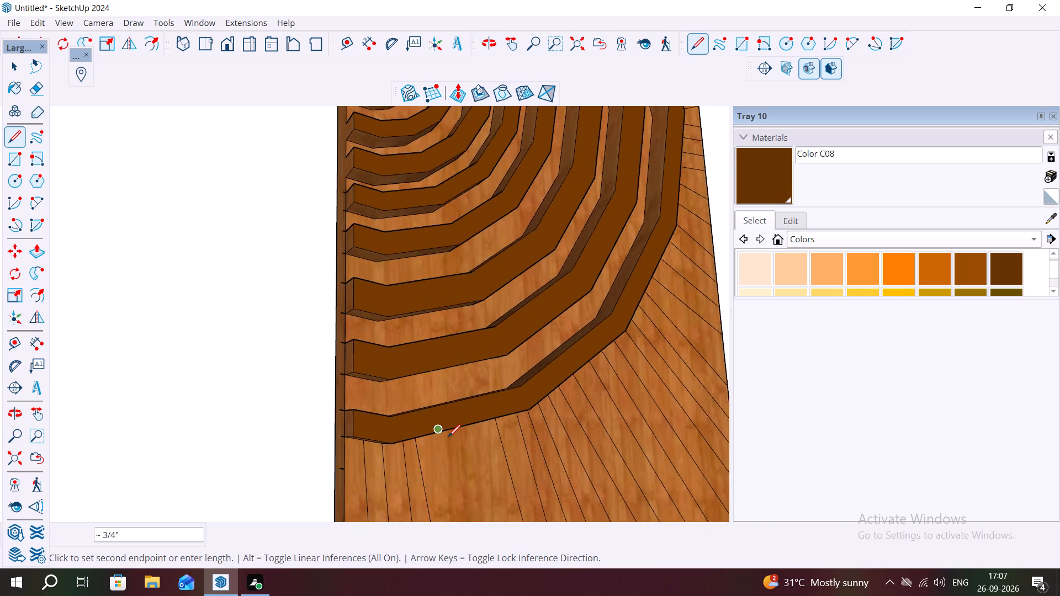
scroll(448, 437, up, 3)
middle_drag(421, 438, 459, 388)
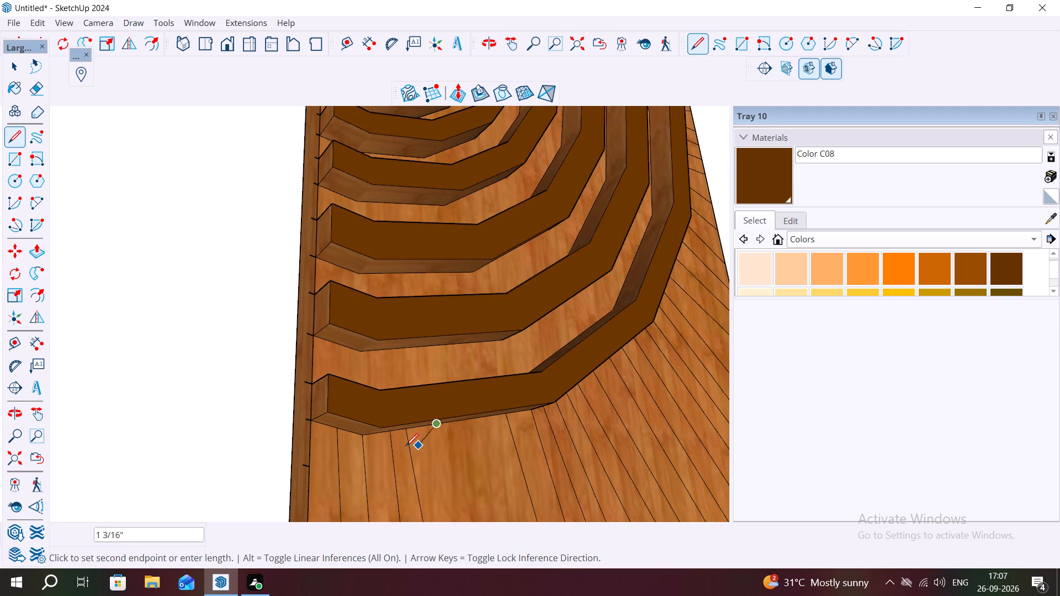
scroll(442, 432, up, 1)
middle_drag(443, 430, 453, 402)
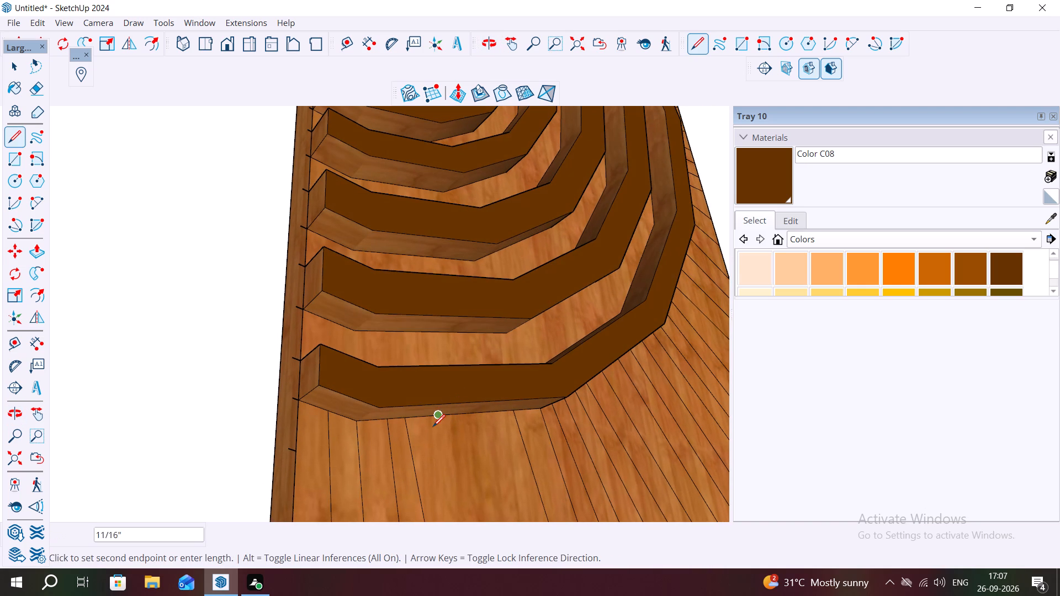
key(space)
Draw a slanted line about 1' 1 3/16" long from the ring's base to the bottom edge, beside the four lines near the straight side.
key(l)
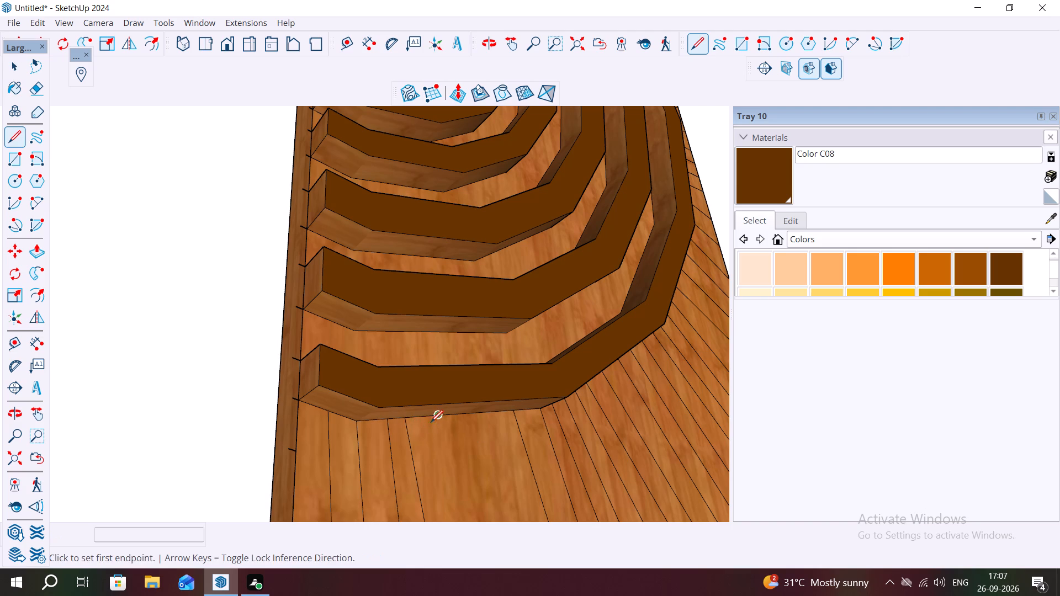
click(426, 421)
scroll(432, 443, down, 4)
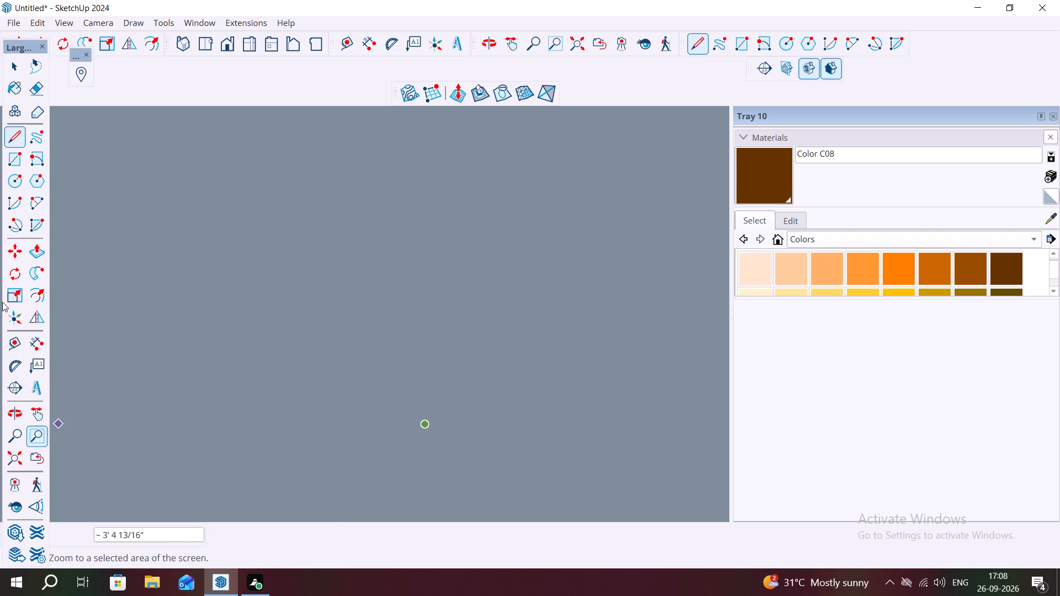
scroll(643, 214, down, 18)
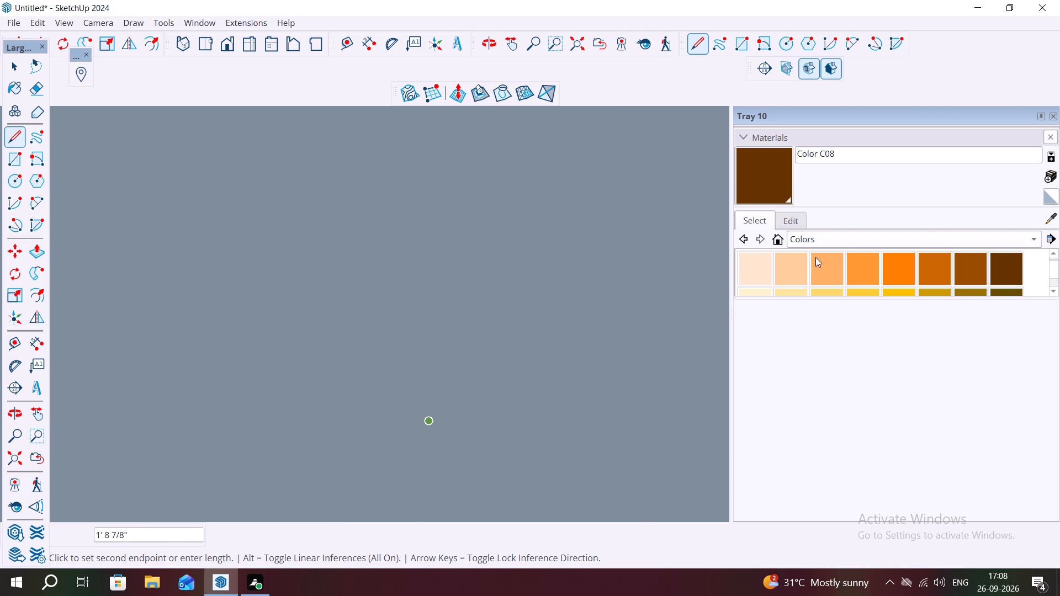
scroll(815, 257, down, 20)
scroll(815, 257, down, 12)
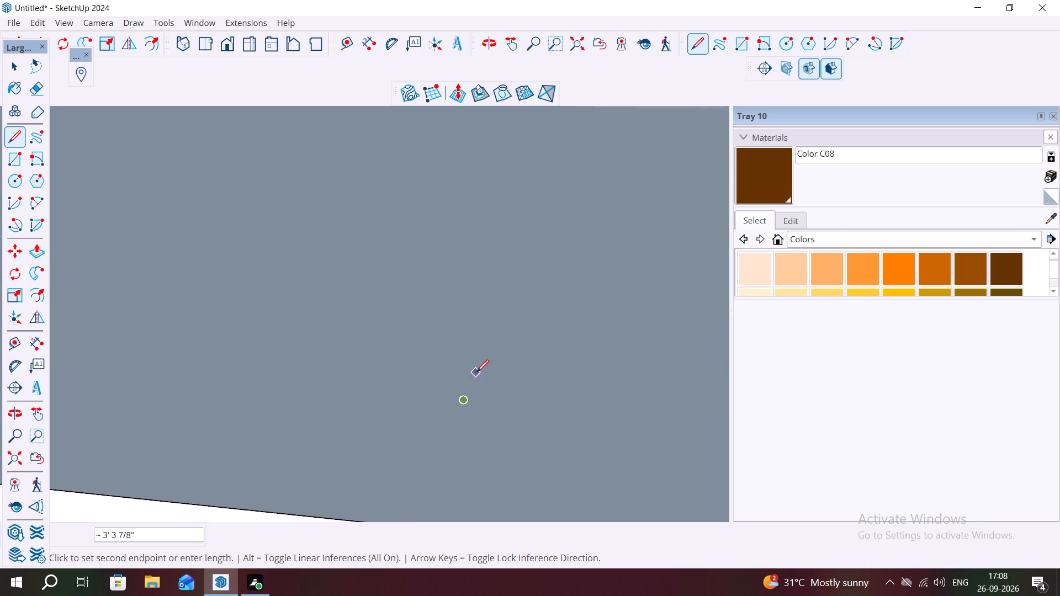
scroll(476, 372, down, 20)
scroll(476, 372, down, 12)
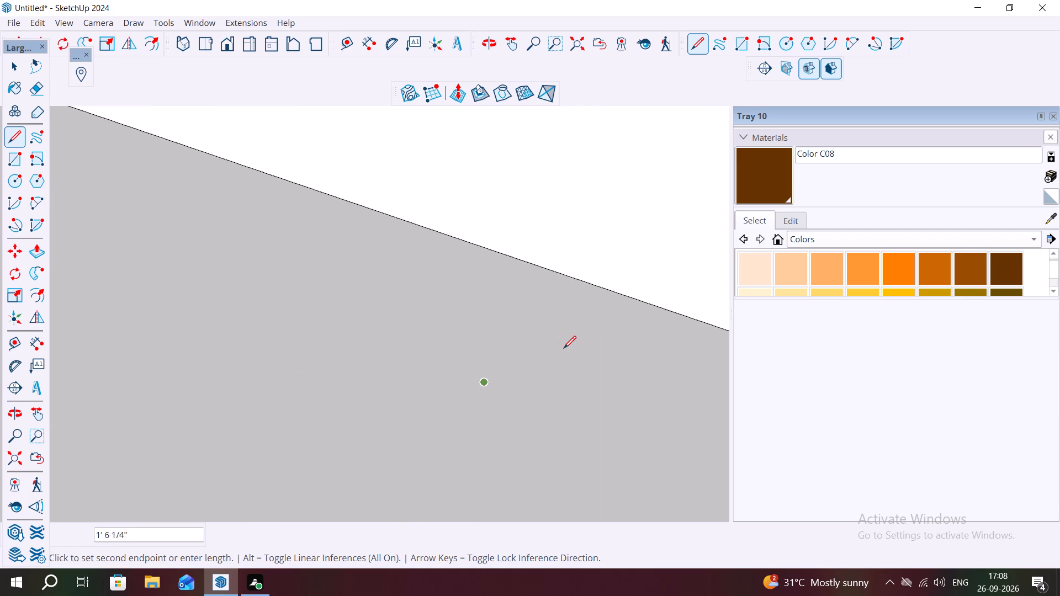
scroll(564, 348, down, 20)
scroll(564, 348, down, 1)
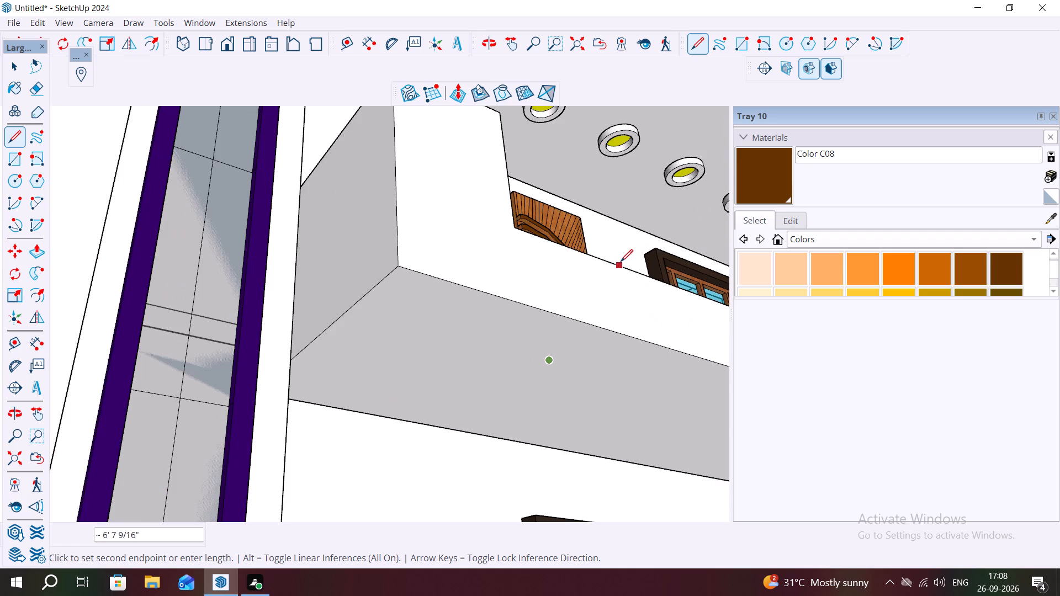
scroll(621, 262, up, 1)
middle_drag(620, 260, 565, 365)
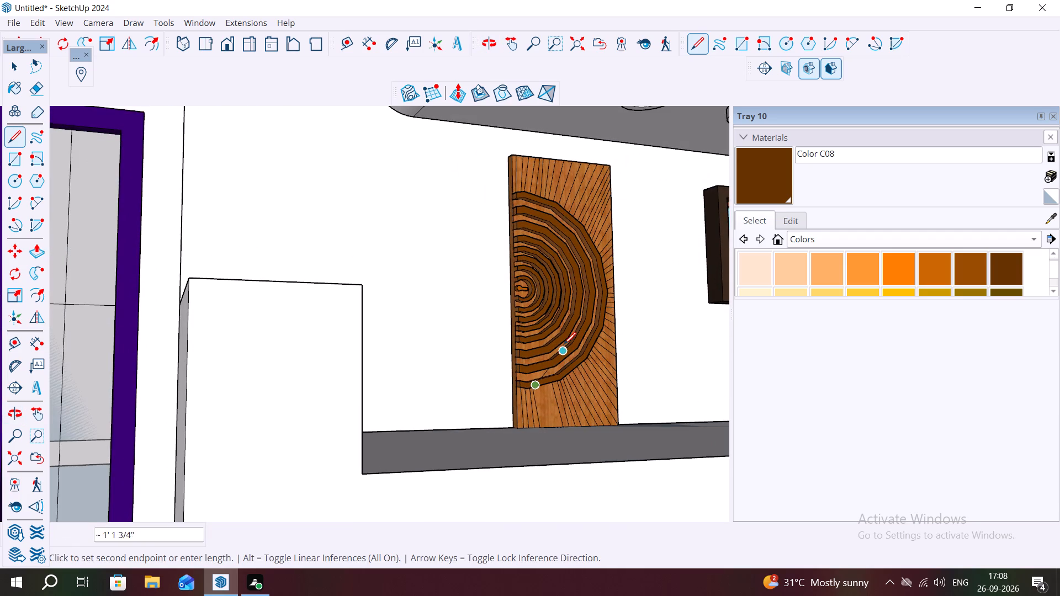
scroll(545, 416, up, 4)
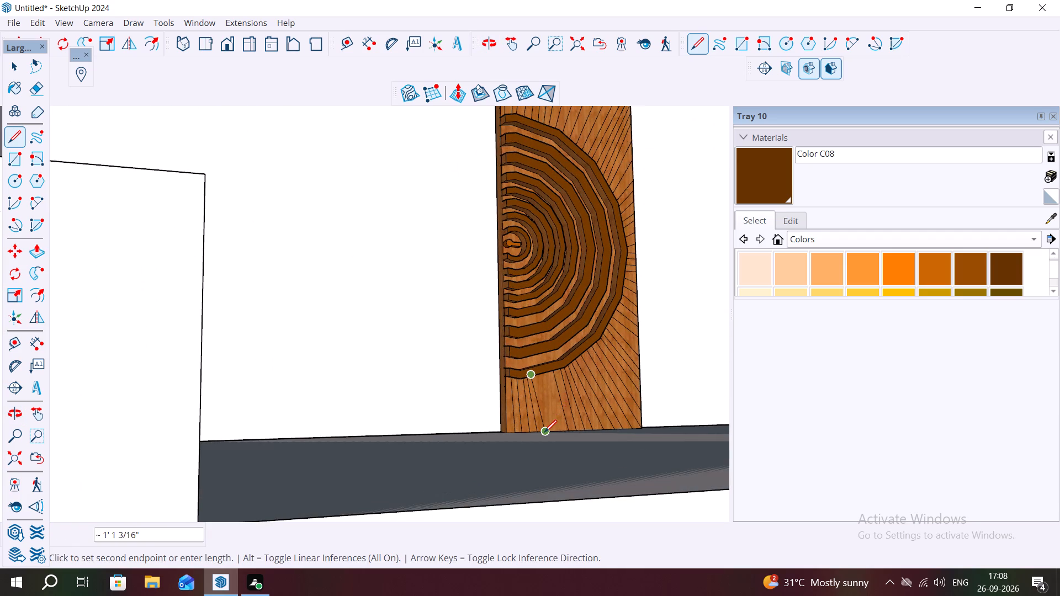
scroll(544, 432, up, 4)
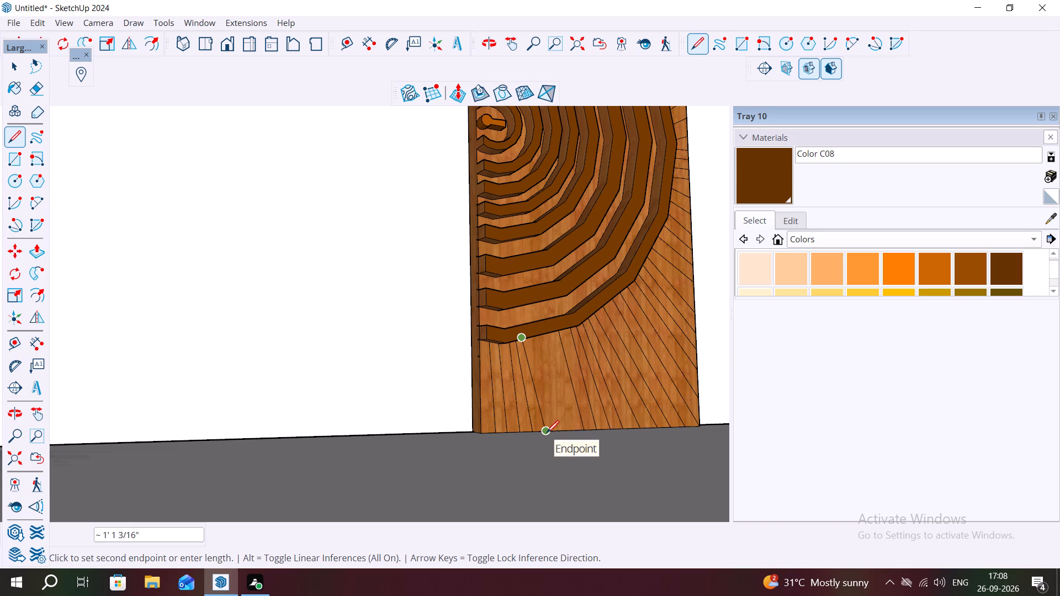
click(547, 433)
Draw a slanted line about 1' 2 1/16" long from the outermost ring's base to the bottom edge, inside the fan's remaining gap.
scroll(548, 342, up, 1)
middle_drag(548, 342, 551, 327)
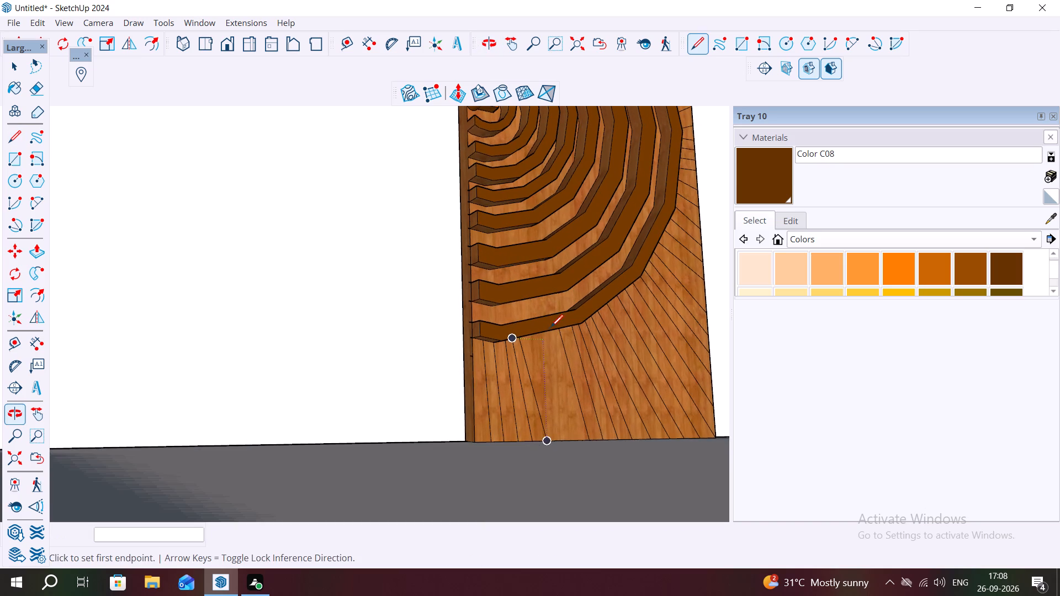
scroll(536, 341, up, 4)
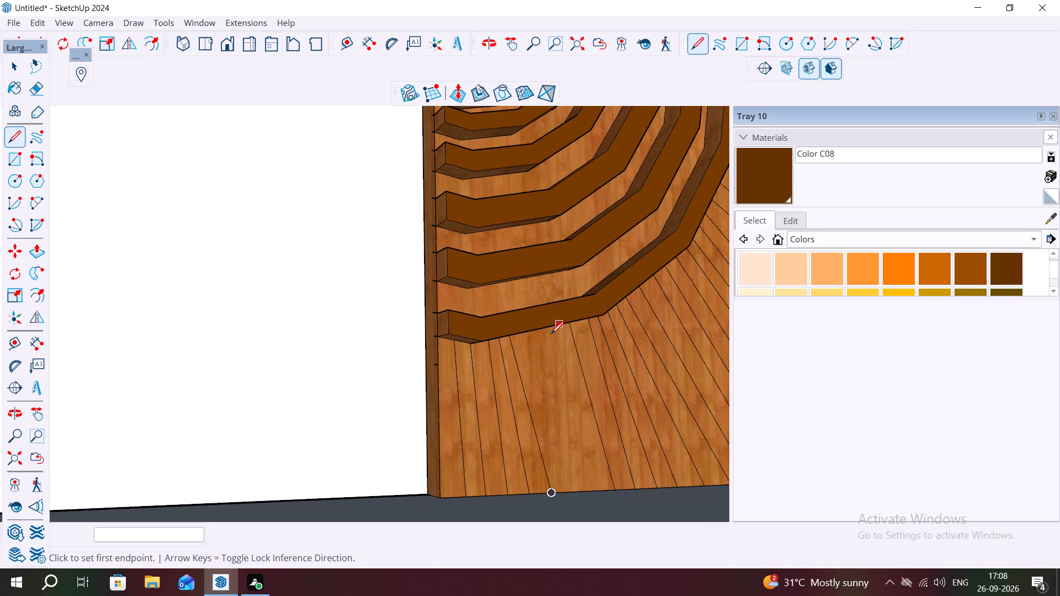
scroll(551, 333, up, 1)
middle_drag(552, 333, 560, 317)
scroll(548, 333, up, 2)
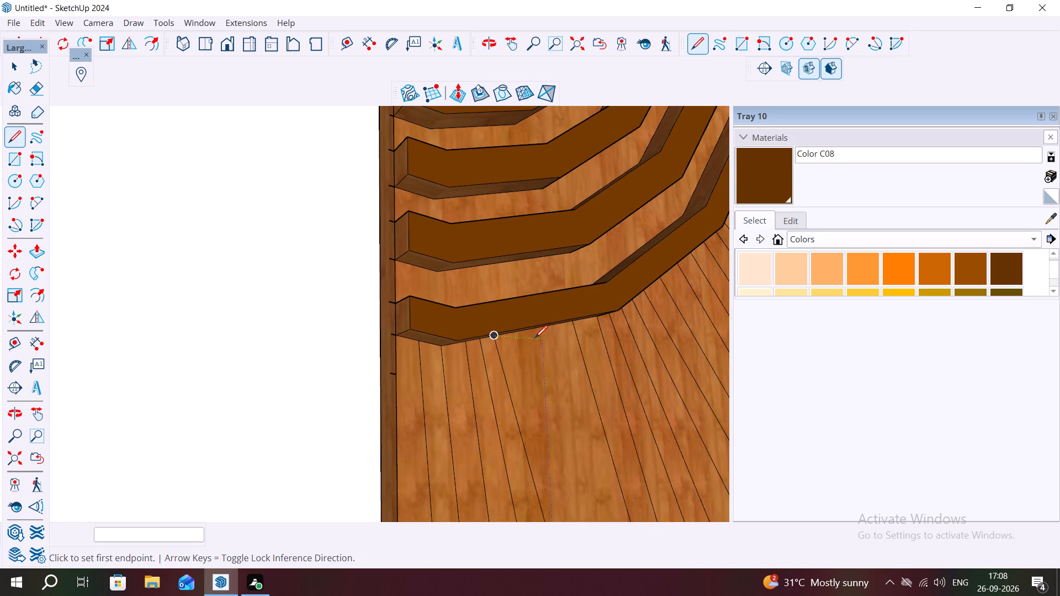
scroll(547, 334, up, 6)
middle_drag(557, 328, 569, 300)
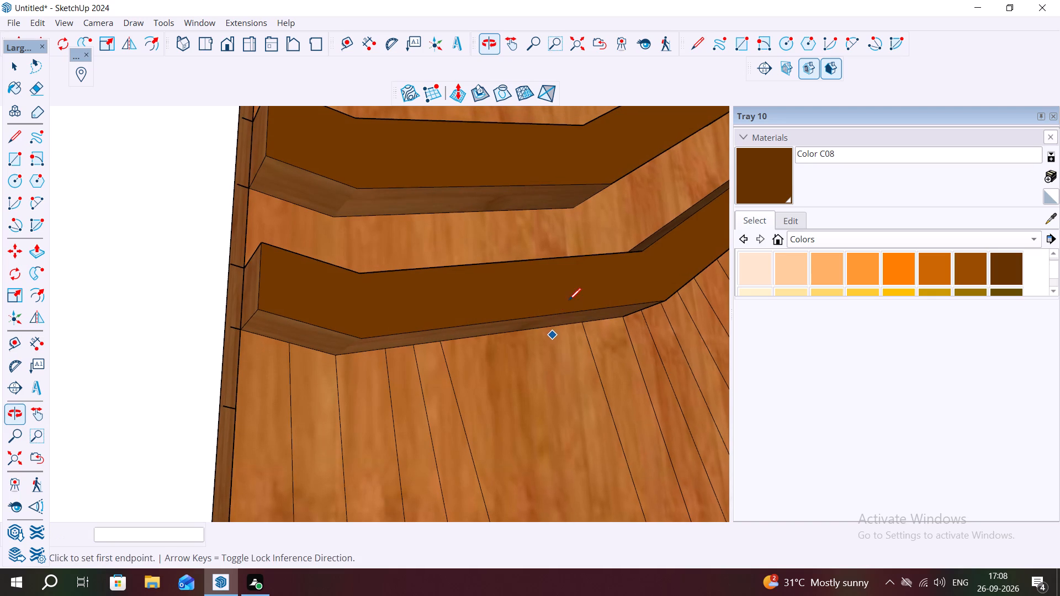
click(547, 329)
scroll(548, 360, down, 6)
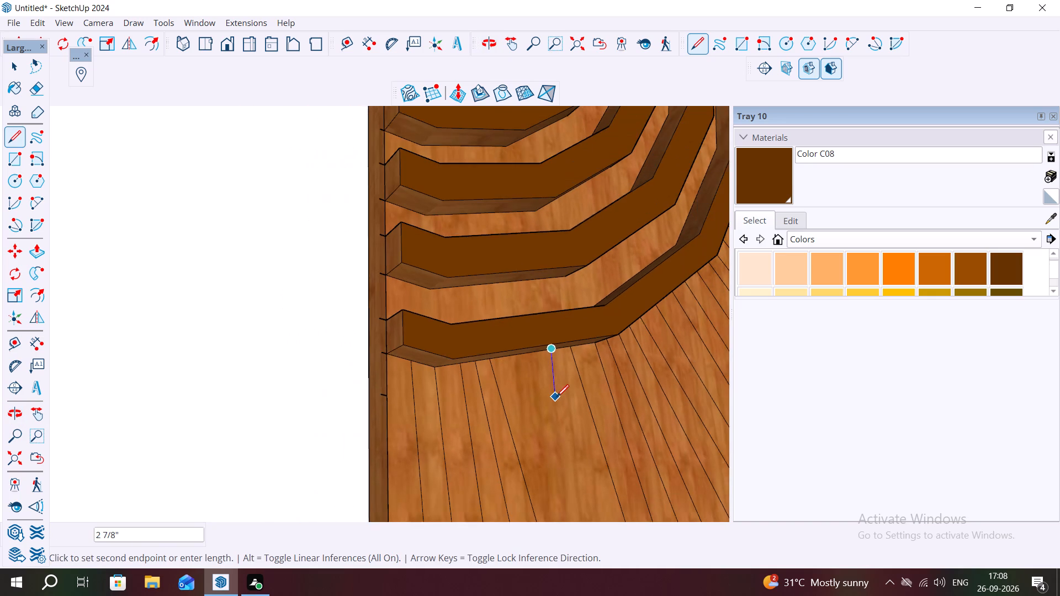
scroll(556, 397, down, 2)
scroll(574, 464, down, 5)
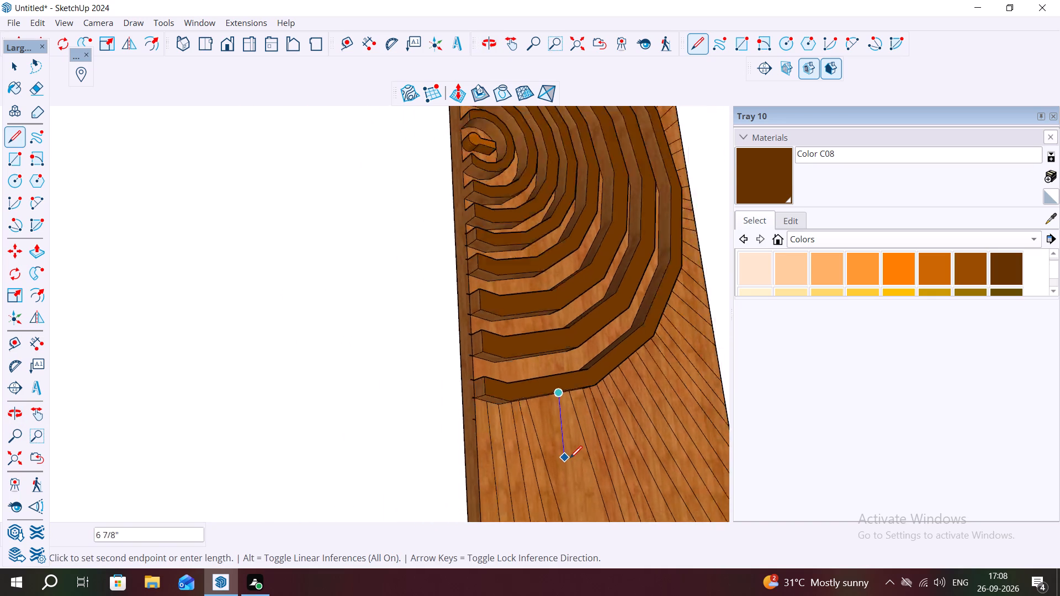
scroll(570, 458, down, 14)
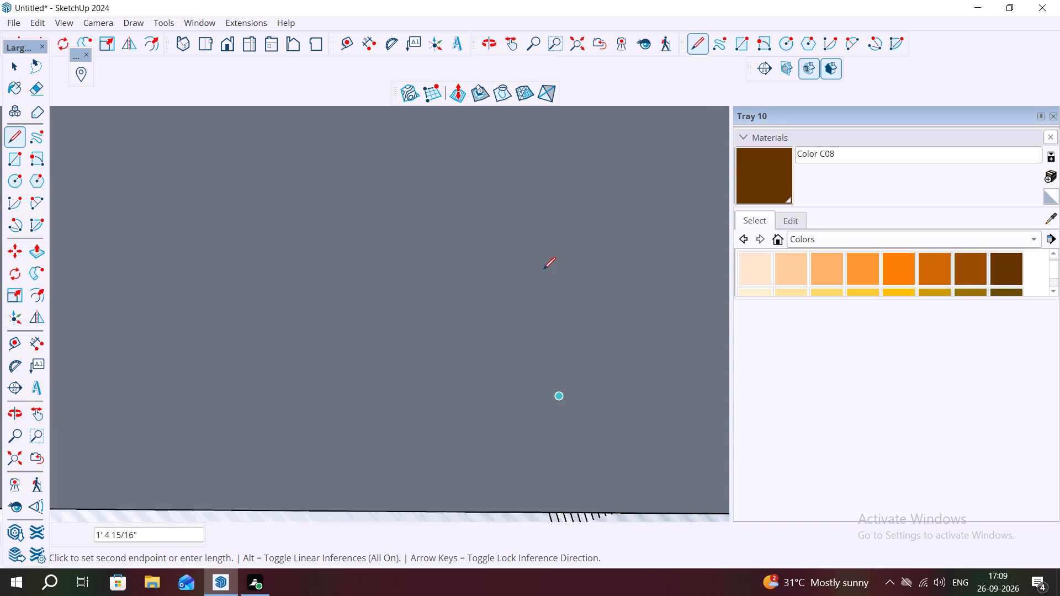
scroll(543, 269, down, 20)
scroll(543, 269, down, 7)
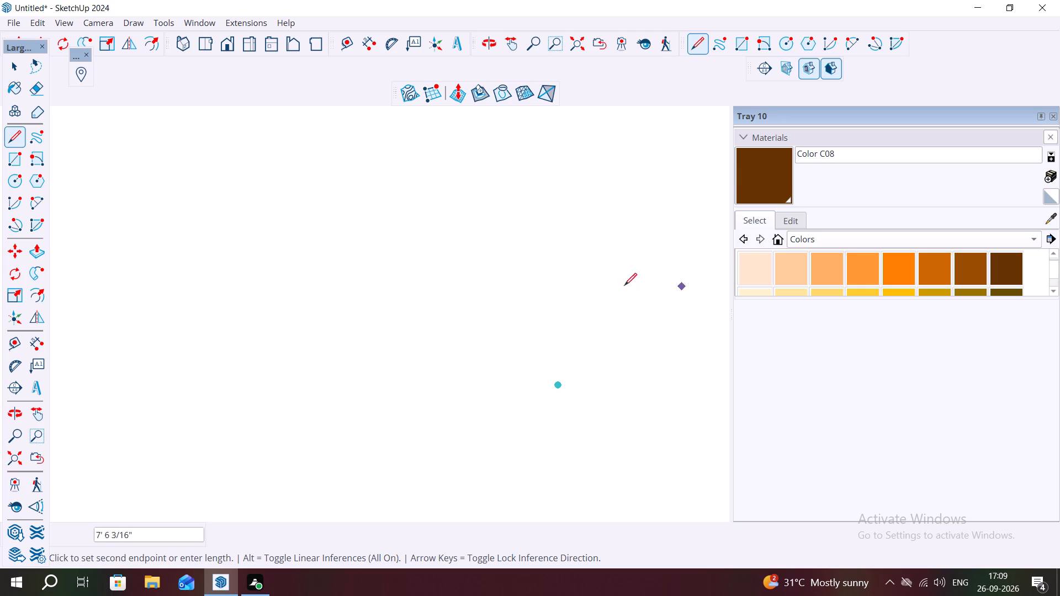
scroll(624, 285, down, 20)
scroll(624, 285, down, 2)
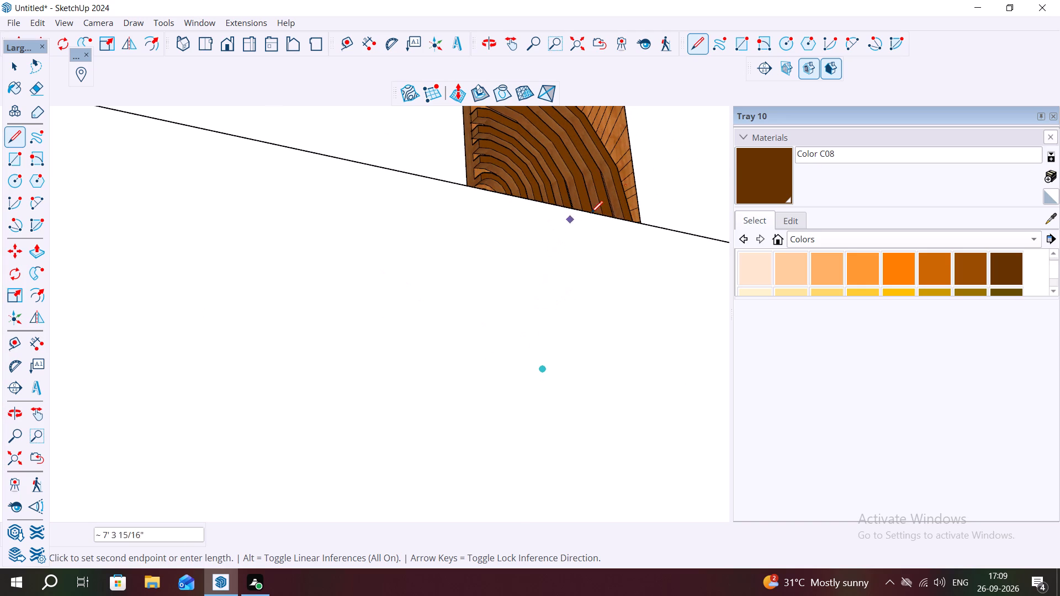
middle_drag(566, 199, 589, 308)
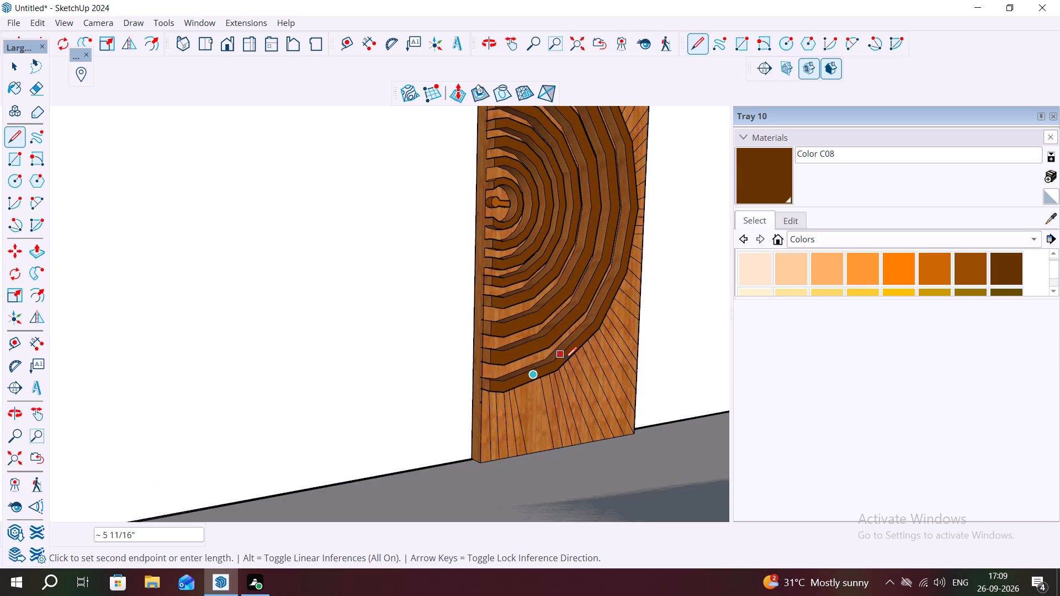
click(546, 455)
Draw a slanted line about 1' 1 5/8" long from the ring's base to the bottom edge, filling the last gap in the fan.
middle_drag(526, 386, 539, 371)
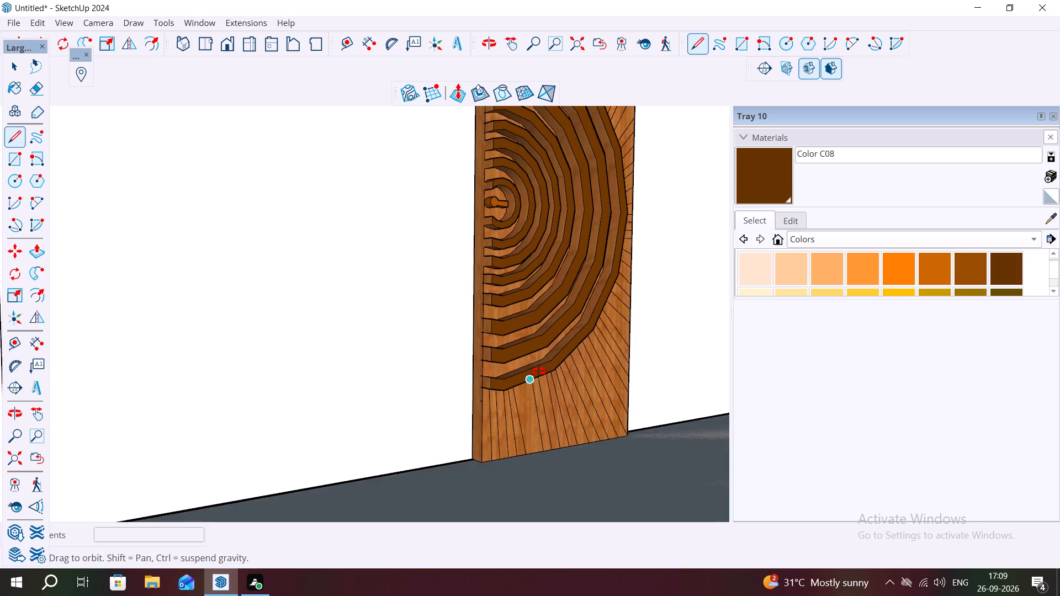
middle_drag(539, 371, 536, 359)
scroll(521, 391, up, 1)
middle_drag(521, 391, 528, 396)
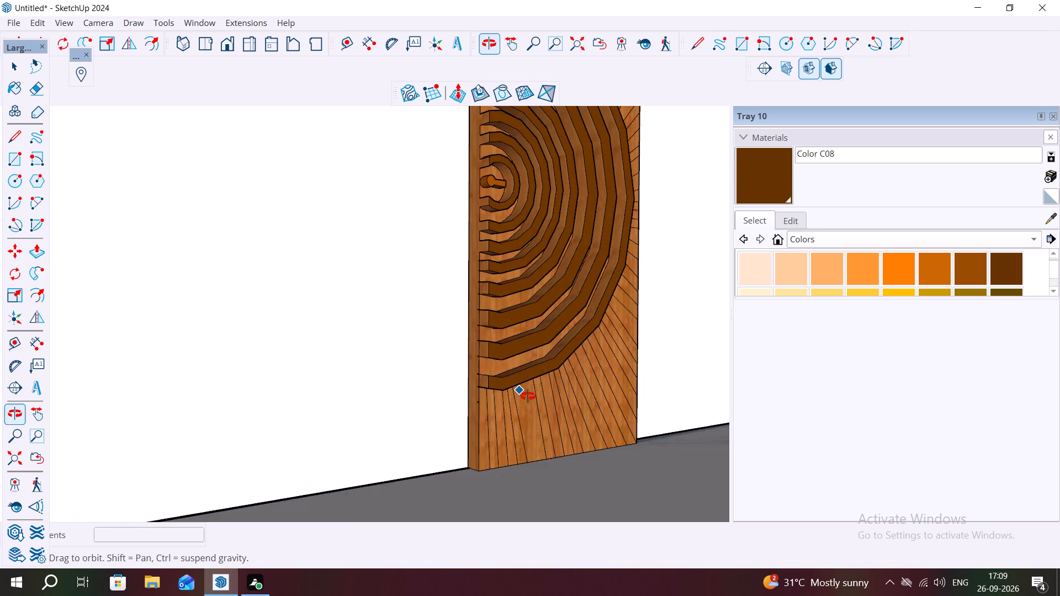
middle_drag(528, 396, 529, 332)
middle_drag(542, 368, 523, 401)
scroll(527, 401, up, 5)
middle_drag(532, 388, 534, 369)
scroll(524, 377, up, 3)
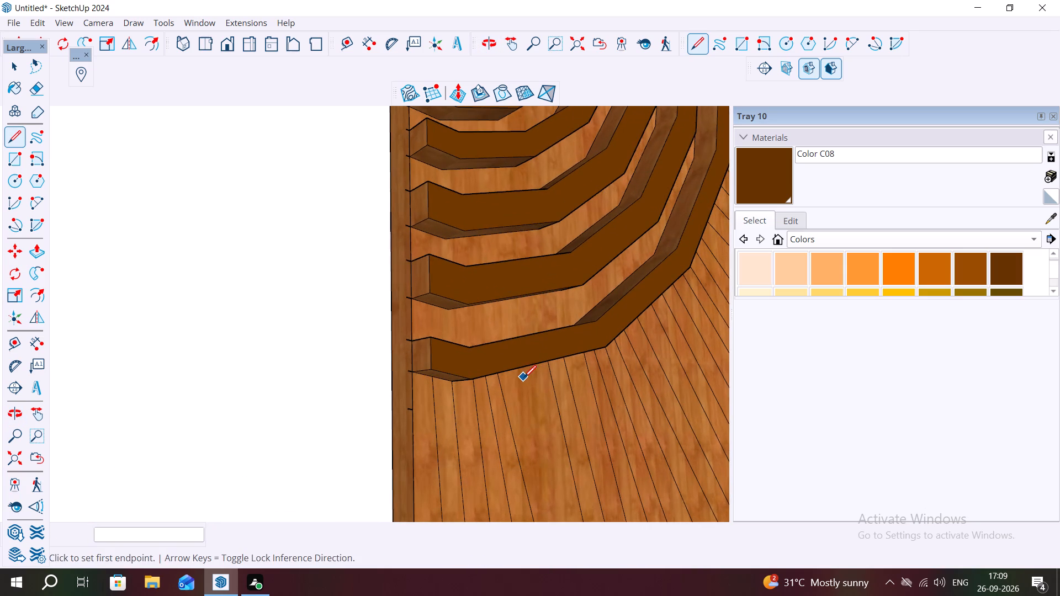
middle_drag(524, 377, 528, 354)
scroll(528, 354, up, 1)
middle_drag(523, 369, 530, 332)
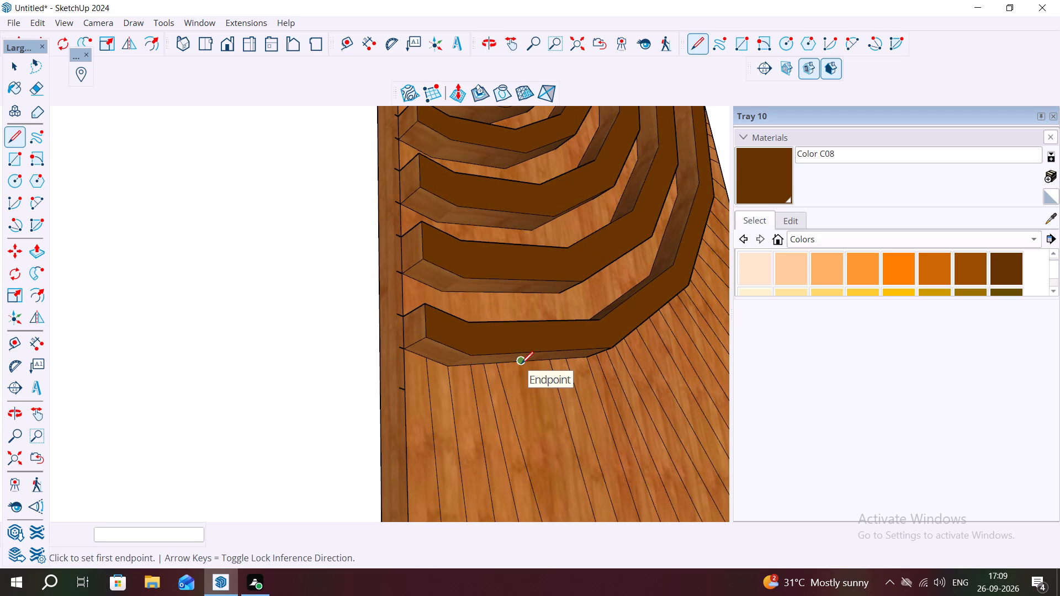
click(521, 364)
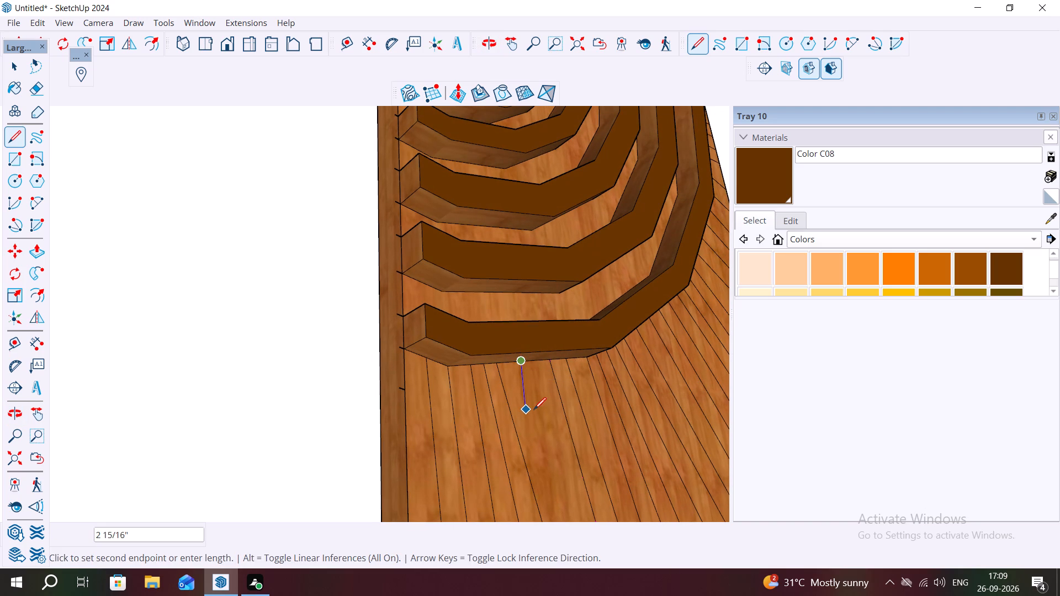
scroll(529, 404, down, 14)
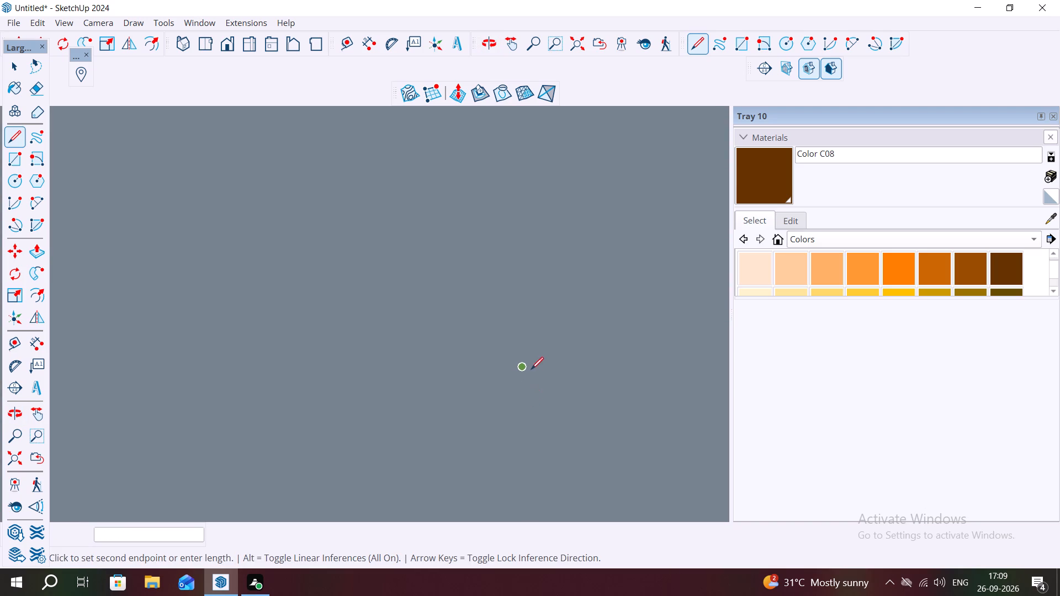
scroll(531, 369, down, 20)
scroll(531, 369, down, 7)
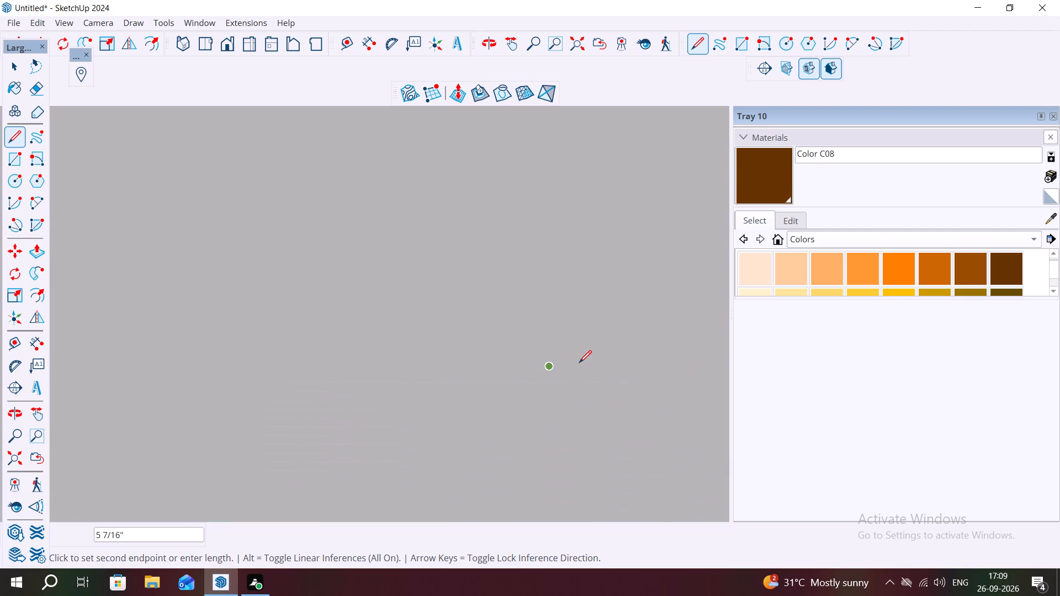
scroll(579, 363, down, 20)
scroll(579, 363, down, 6)
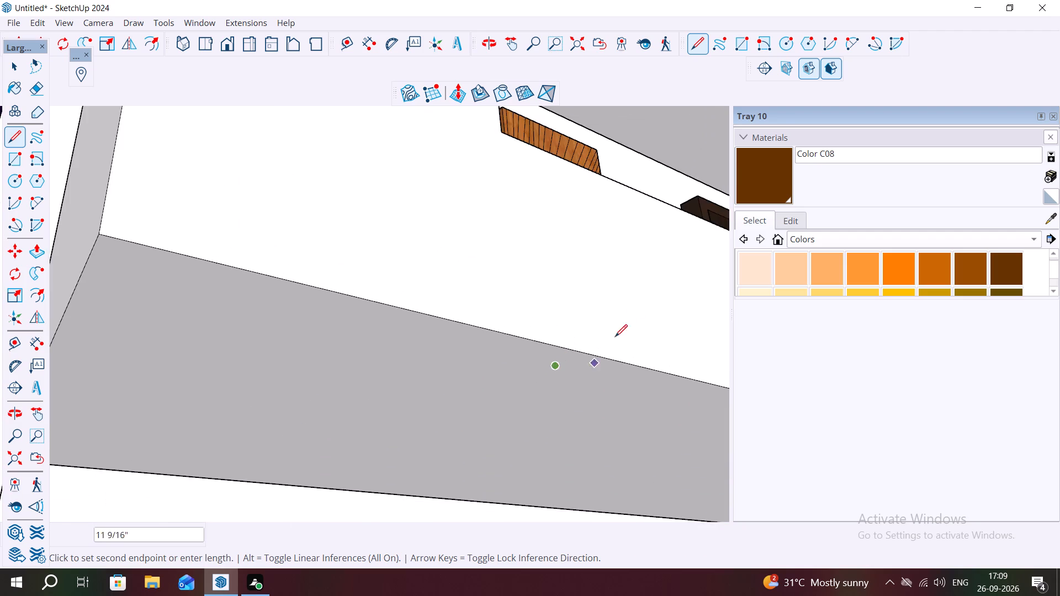
scroll(641, 318, down, 10)
middle_drag(621, 289, 598, 347)
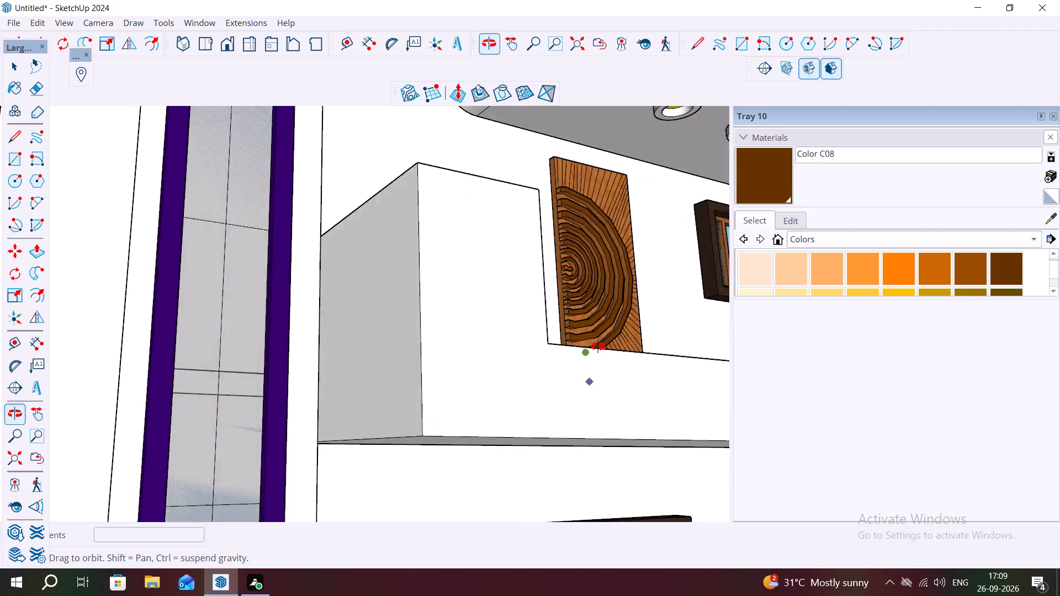
middle_drag(598, 347, 592, 412)
scroll(595, 390, up, 10)
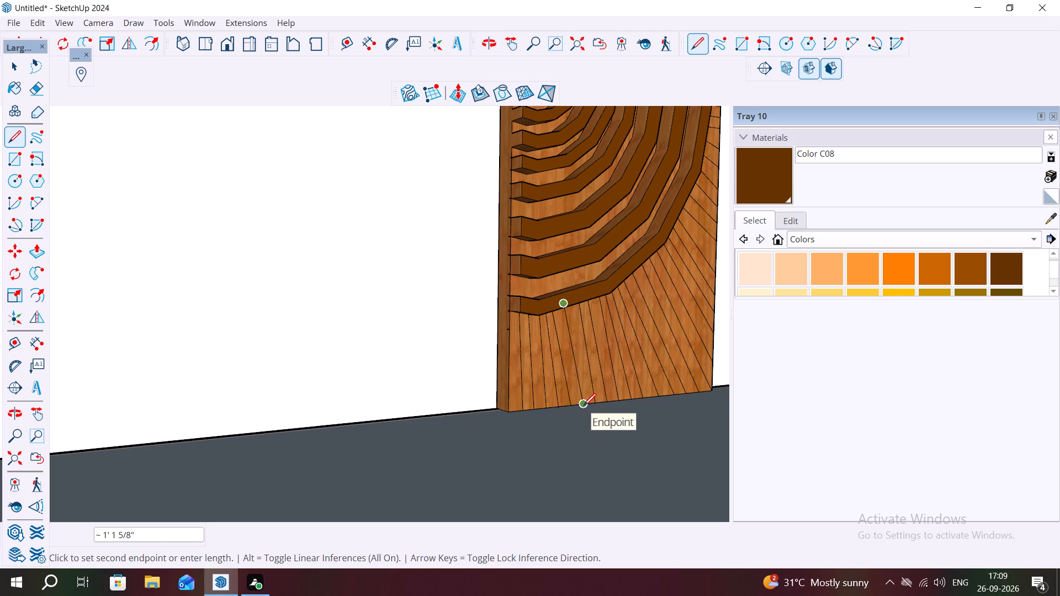
click(584, 406)
key(Escape)
key(space)
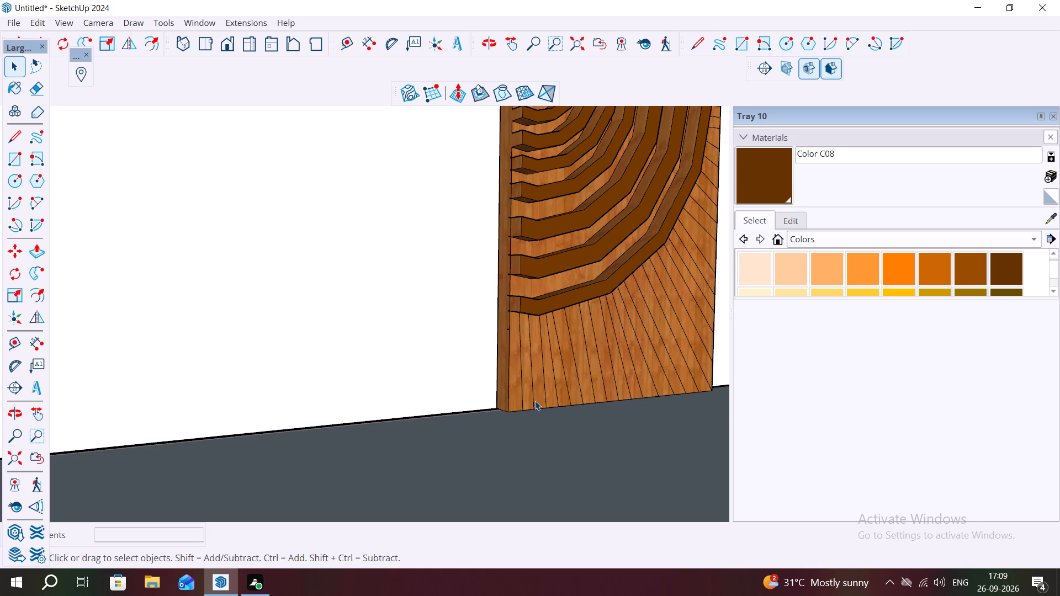
Push/Pull the narrow strip beside the panel's straight side, below the rings, outward by 1".
click(517, 379)
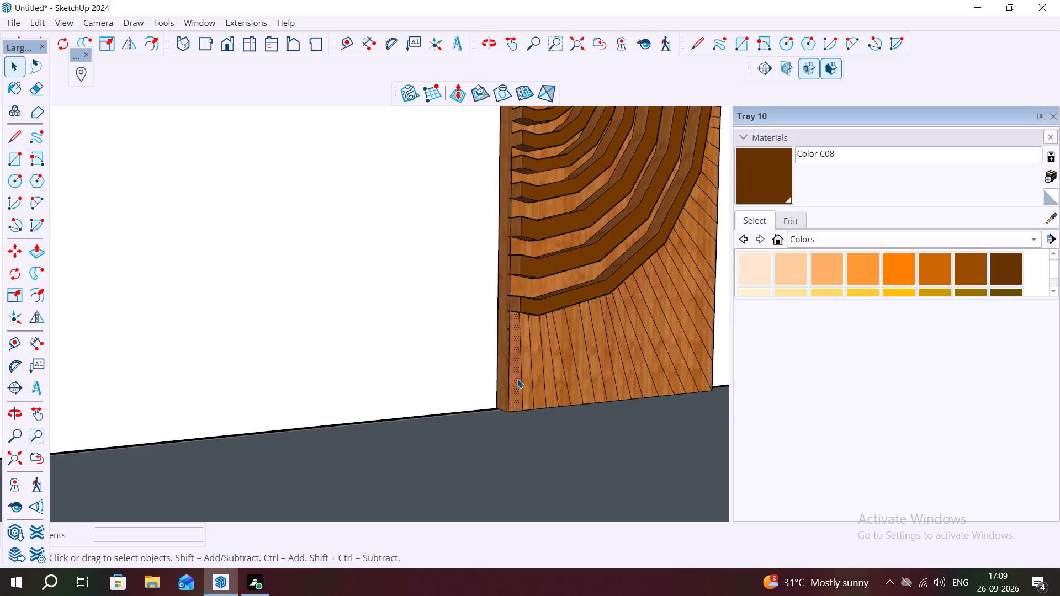
key(p)
click(517, 379)
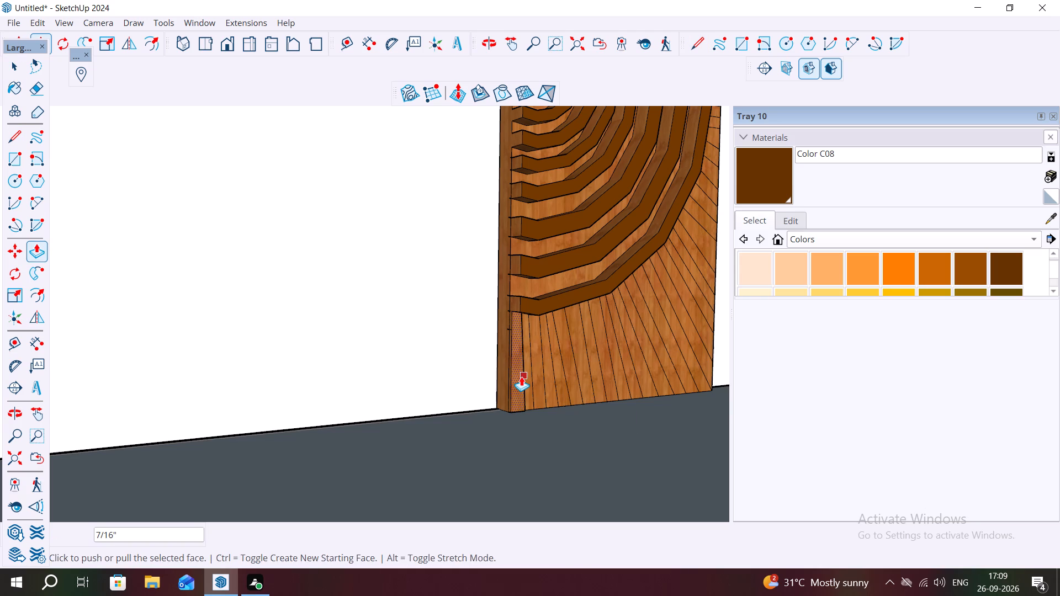
text(1")
key(Return)
Repeat the 1" outward Push/Pull on the next six alternate strips of the bottom fan, working away from the straight side.
middle_drag(516, 376, 469, 352)
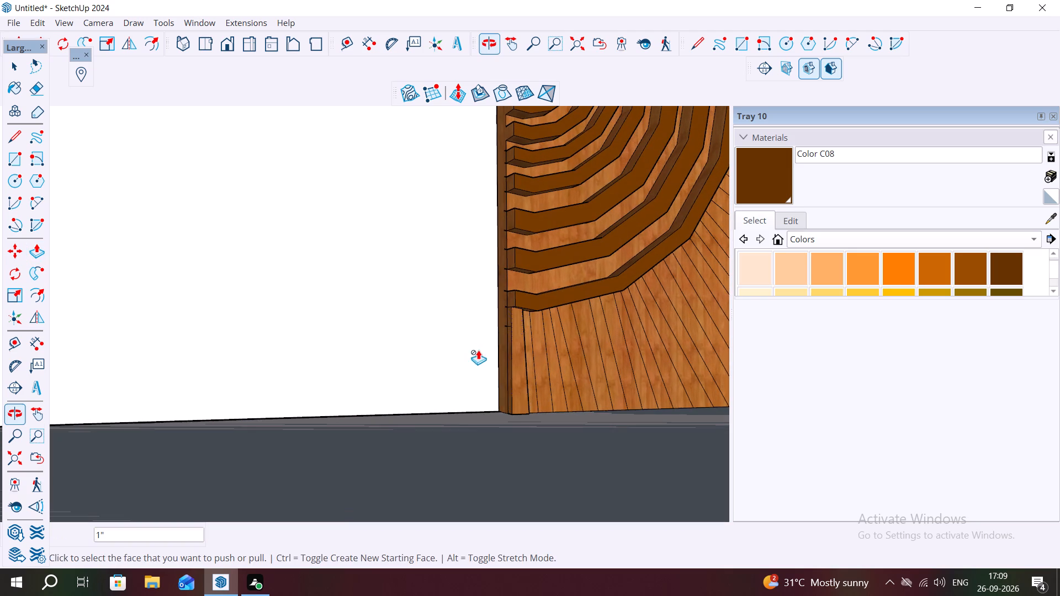
double_click(541, 356)
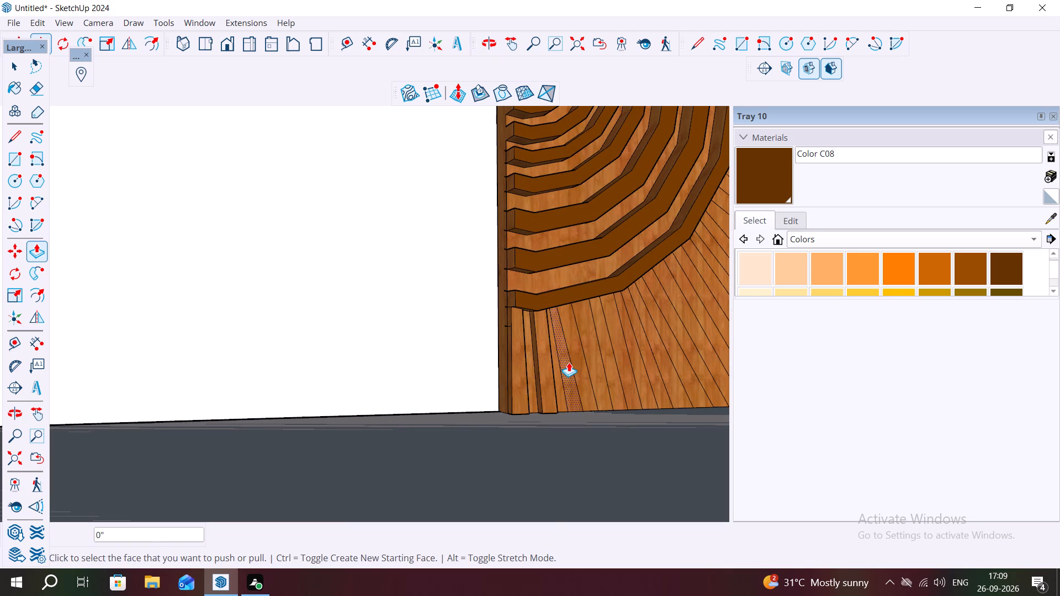
double_click(569, 362)
double_click(595, 355)
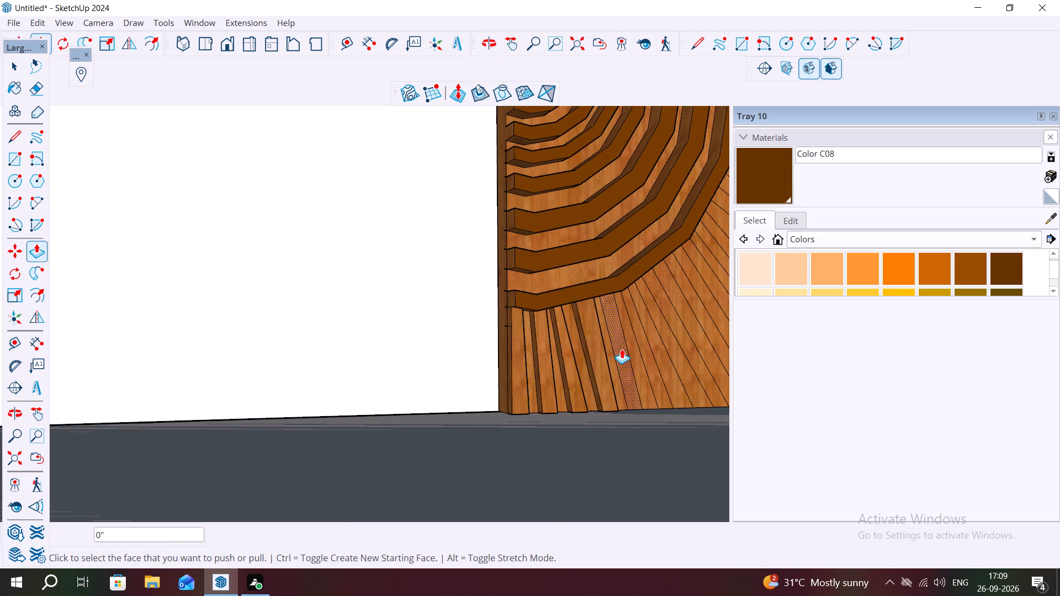
double_click(624, 350)
scroll(346, 317, down, 4)
scroll(268, 288, down, 1)
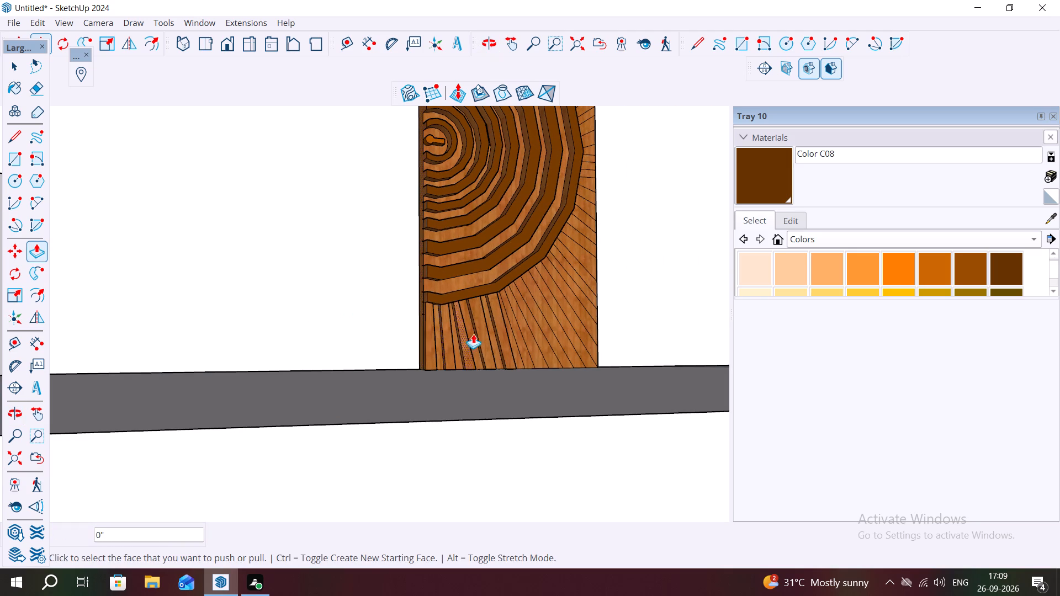
scroll(528, 353, up, 3)
click(528, 353)
click(528, 353)
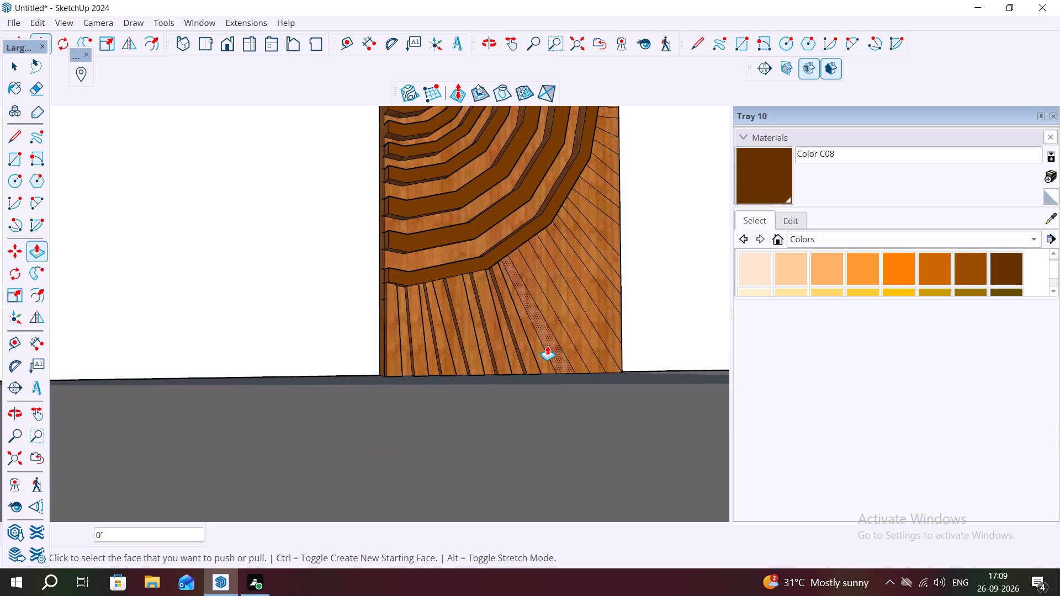
double_click(549, 345)
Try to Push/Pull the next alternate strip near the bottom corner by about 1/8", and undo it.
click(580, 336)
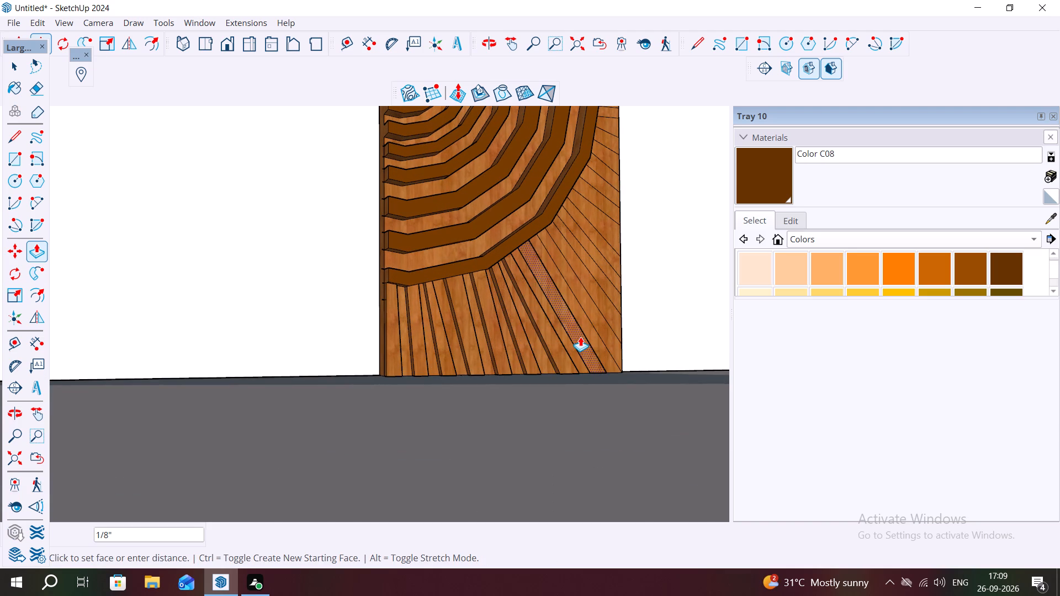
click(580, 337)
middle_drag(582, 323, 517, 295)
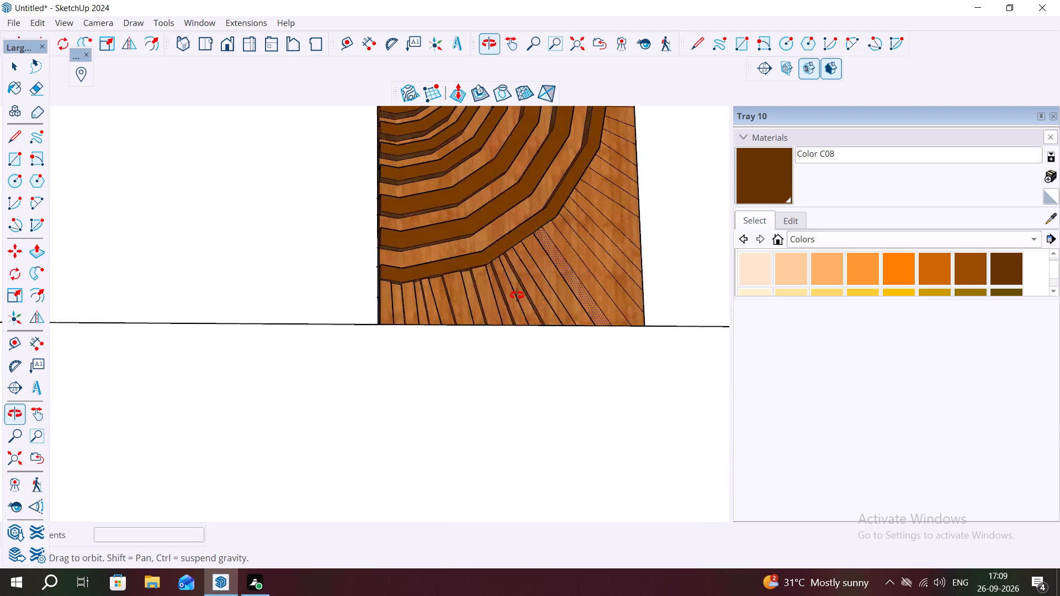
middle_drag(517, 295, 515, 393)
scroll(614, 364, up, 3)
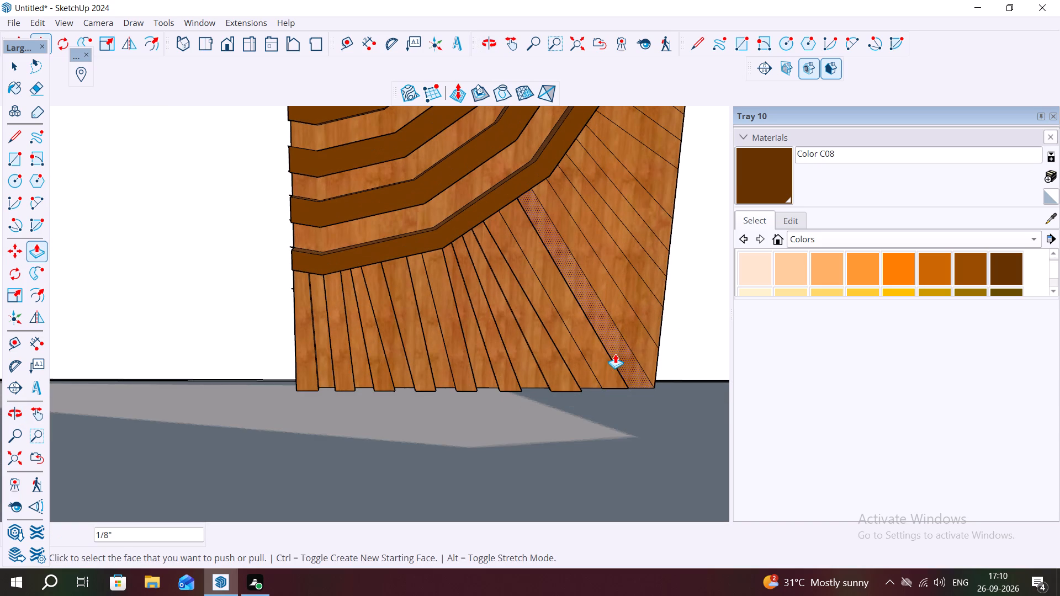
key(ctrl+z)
Push/Pull the next alternate strip, near the panel's bottom outer corner, outward by 1".
double_click(598, 360)
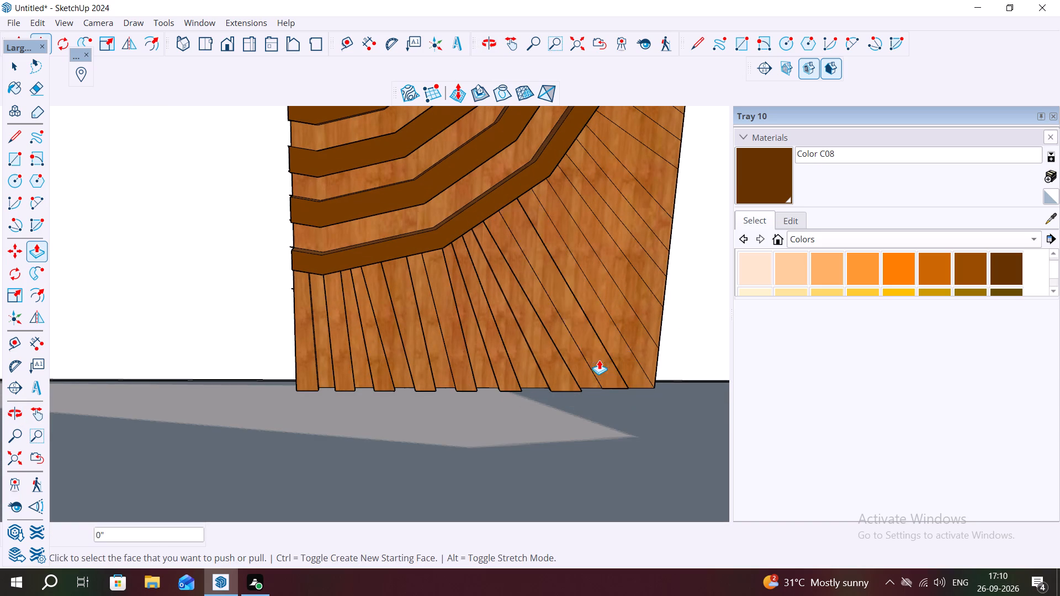
middle_drag(610, 341, 627, 311)
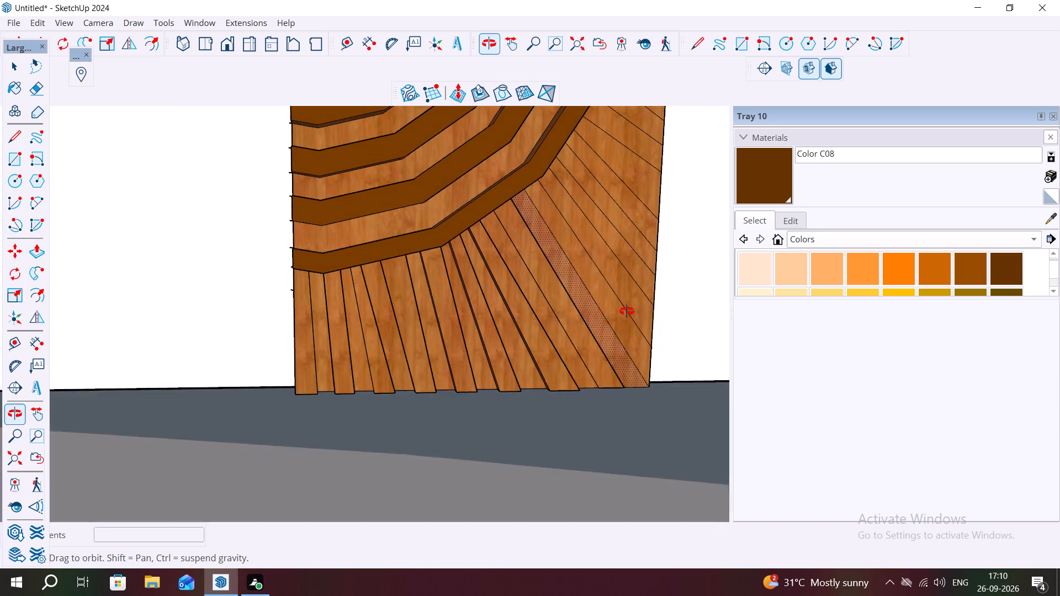
middle_drag(627, 311, 619, 298)
middle_drag(594, 361, 608, 351)
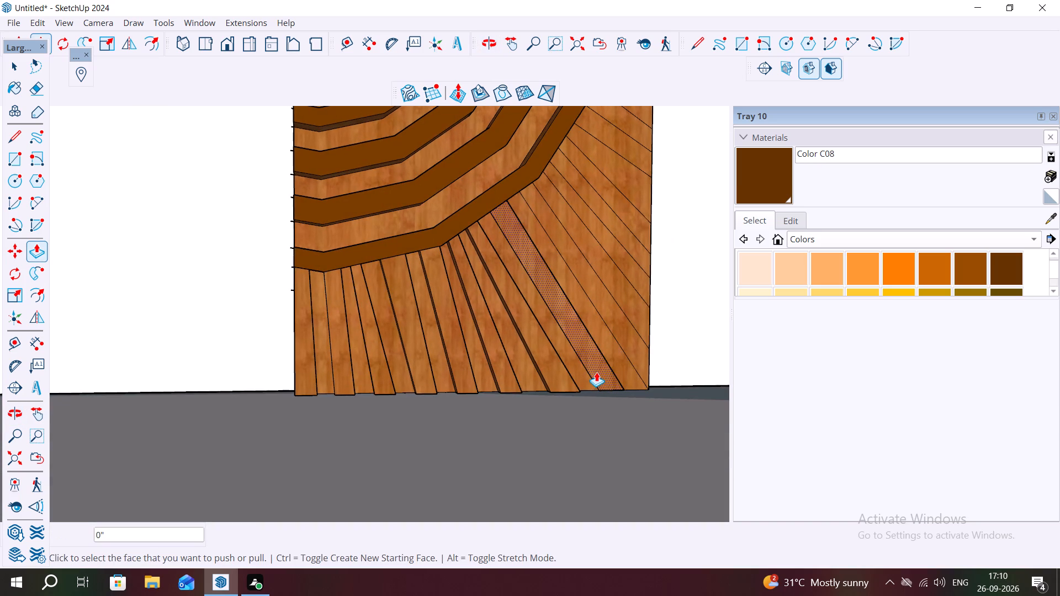
drag(606, 371, 617, 364)
key(1)
key(shift+quotedbl)
key(Return)
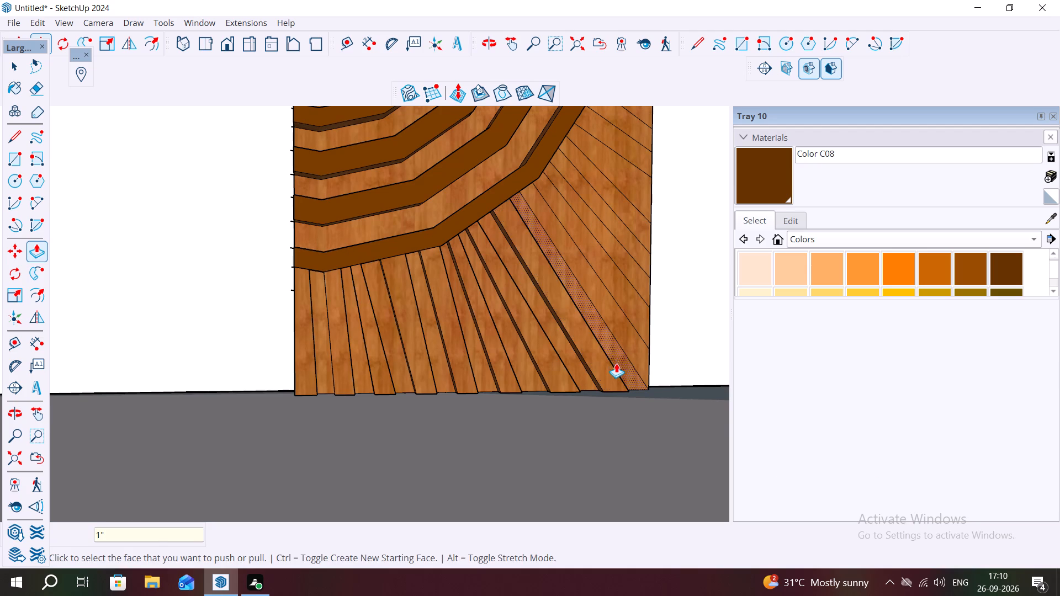
Dimension the long vertical edge of the raised strip on the panel's straight side, below the rings.
middle_drag(514, 356, 632, 382)
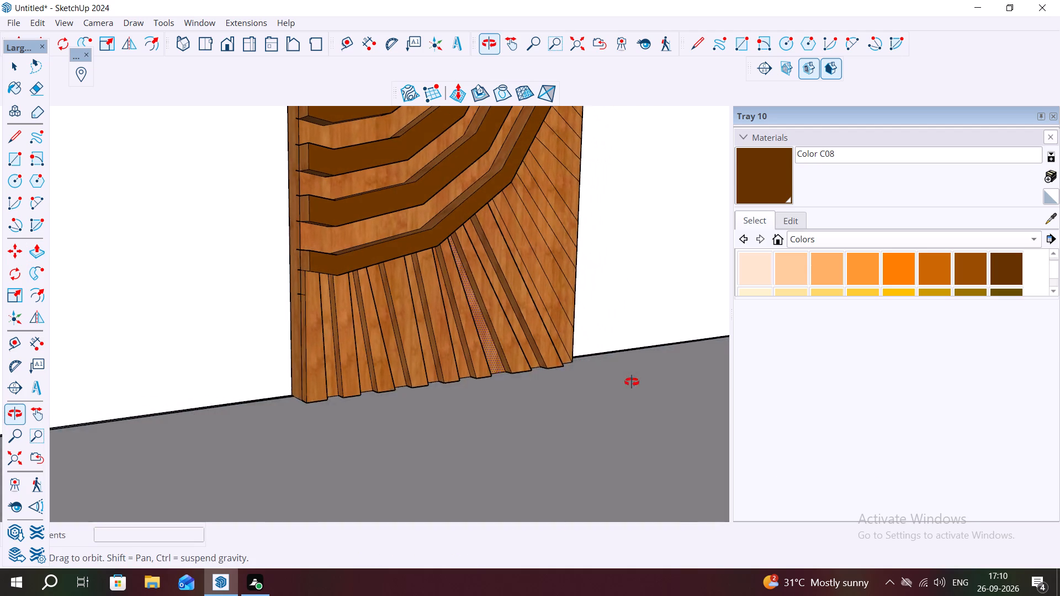
middle_drag(632, 382, 626, 382)
middle_drag(277, 365, 363, 361)
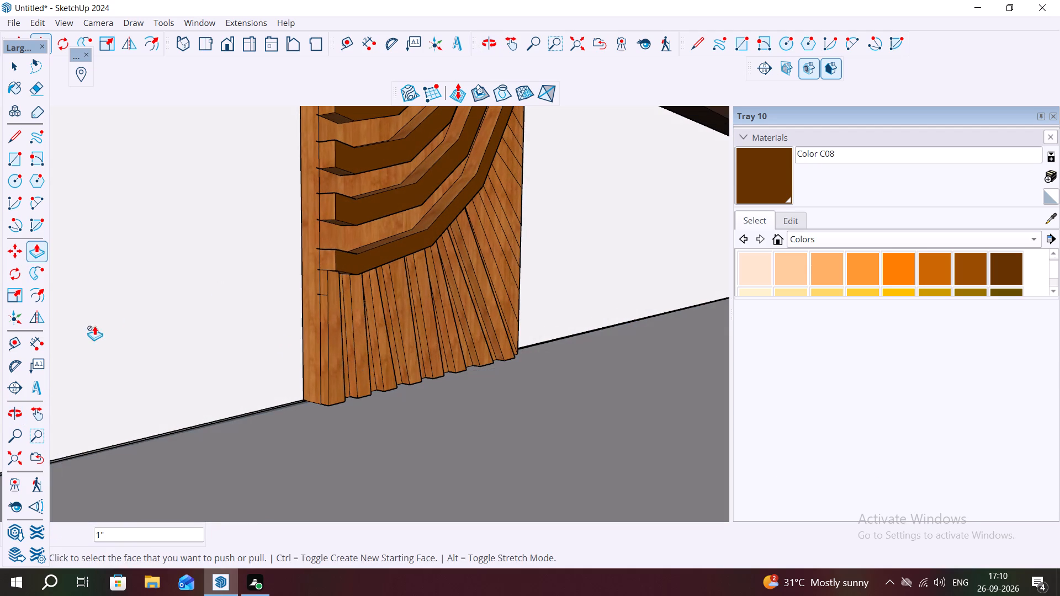
click(35, 338)
scroll(320, 359, up, 3)
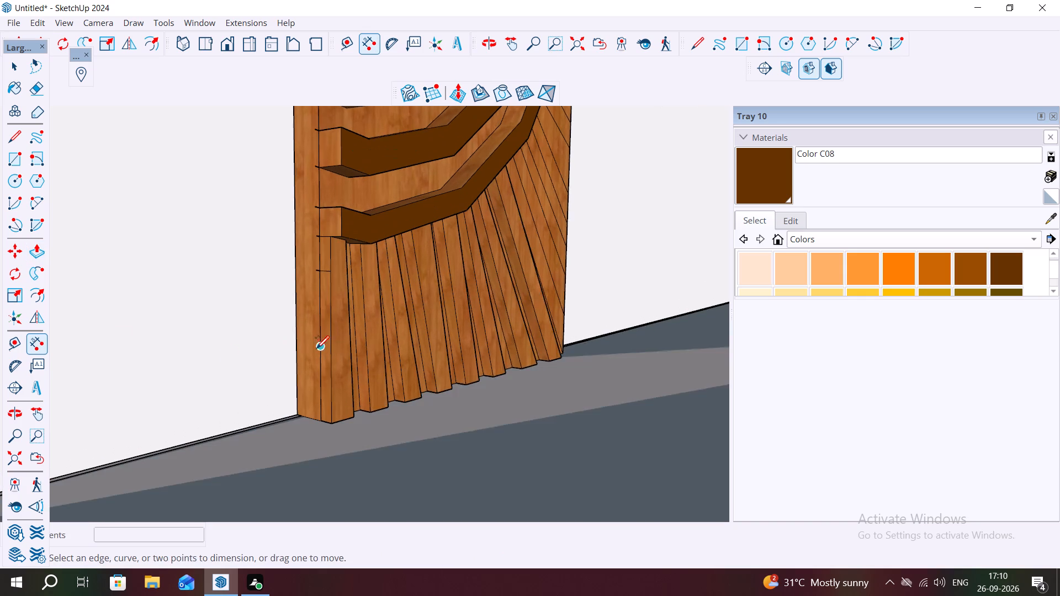
scroll(312, 334, up, 1)
click(321, 339)
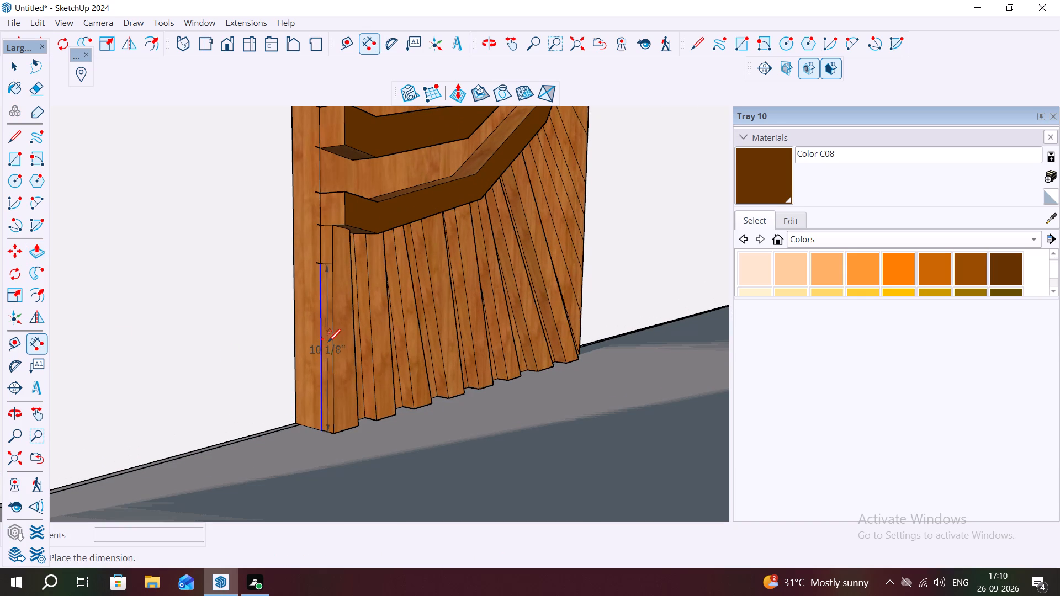
middle_drag(318, 316, 418, 338)
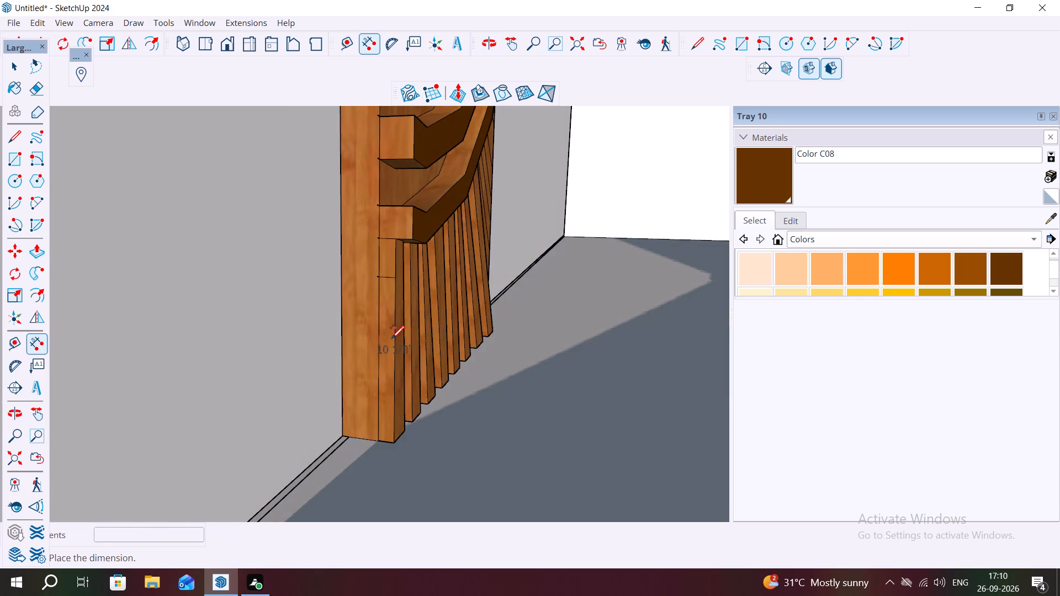
scroll(388, 333, up, 3)
drag(399, 337, 389, 339)
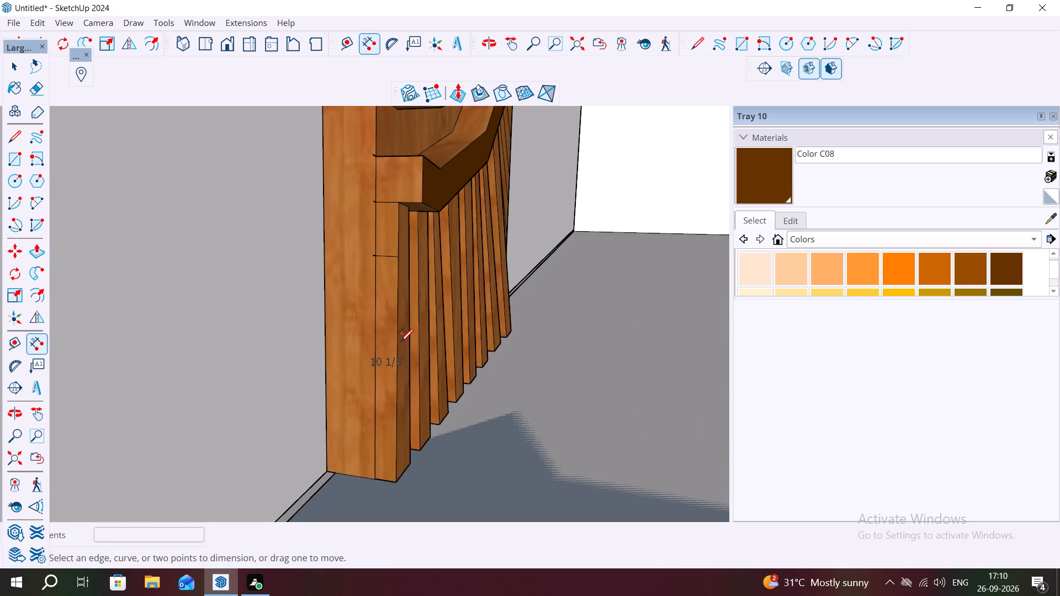
Check how far the raised strip beside the panel's straight side projects from the panel.
middle_drag(375, 284, 417, 284)
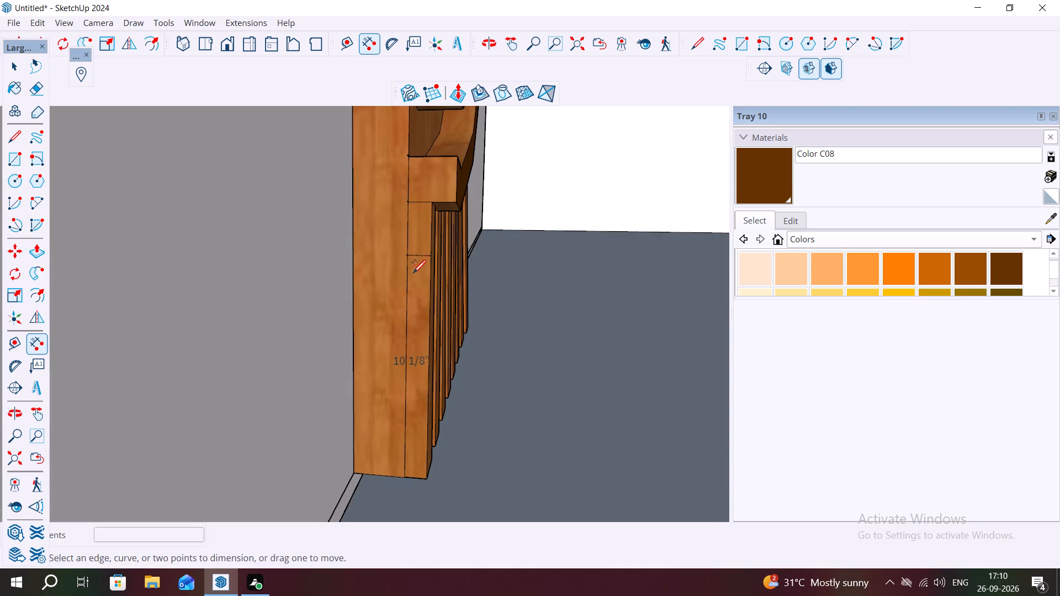
click(410, 254)
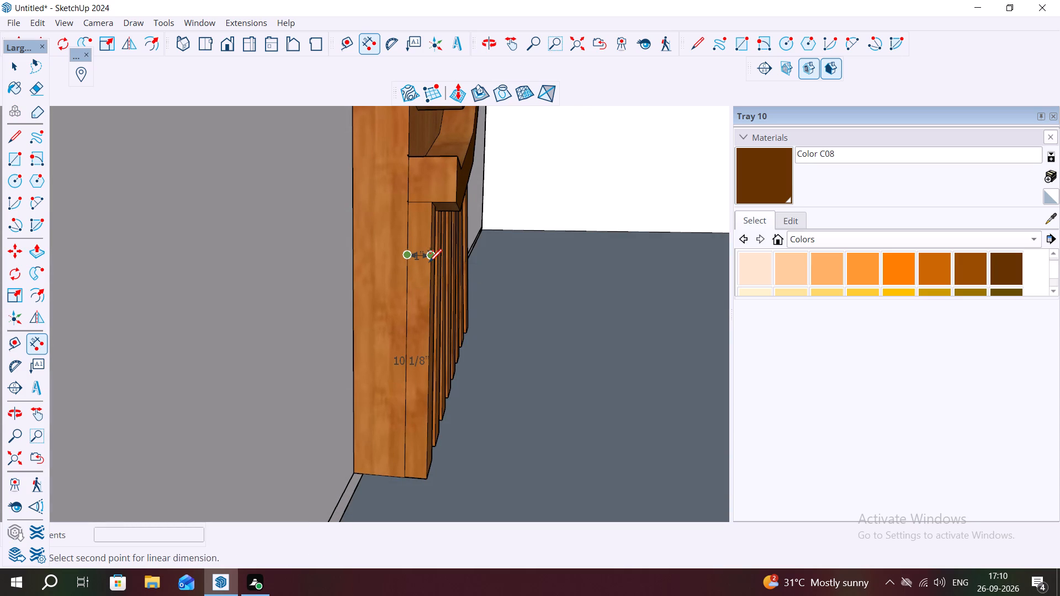
key(Escape)
Push/Pull the next alternate strip, ending on the panel's outer side just above the bottom corner, outward by 1".
scroll(253, 346, down, 3)
middle_drag(485, 316, 211, 336)
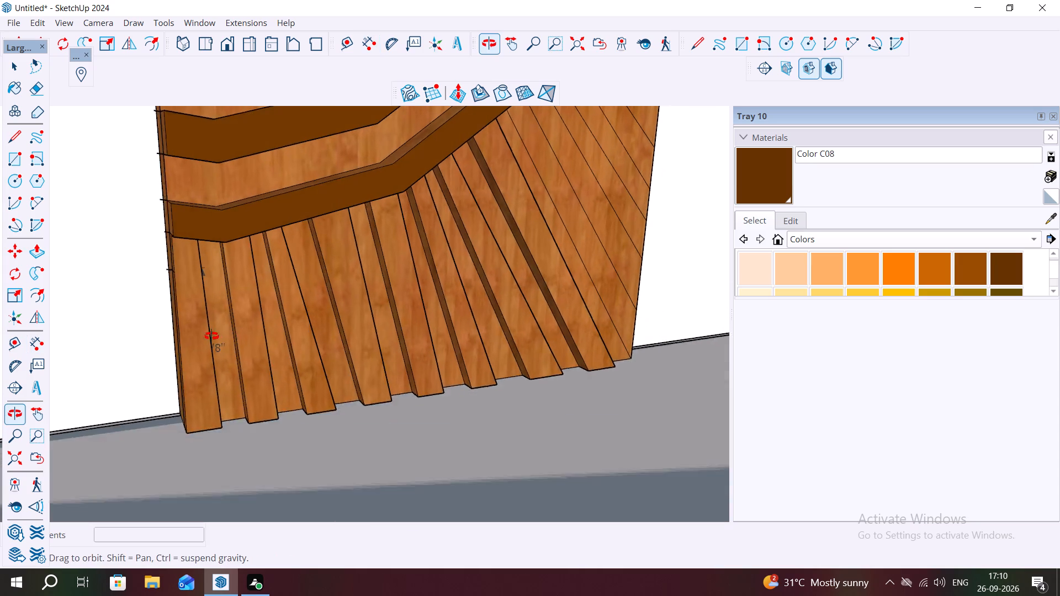
middle_drag(211, 336, 203, 339)
middle_drag(651, 323, 606, 329)
key(space)
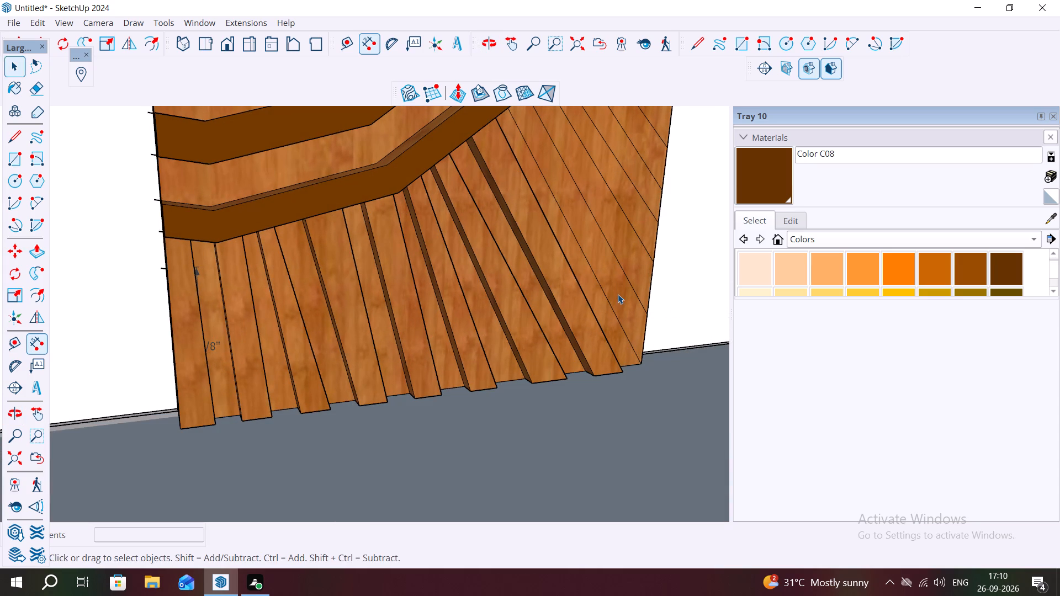
key(space)
click(618, 294)
key(p)
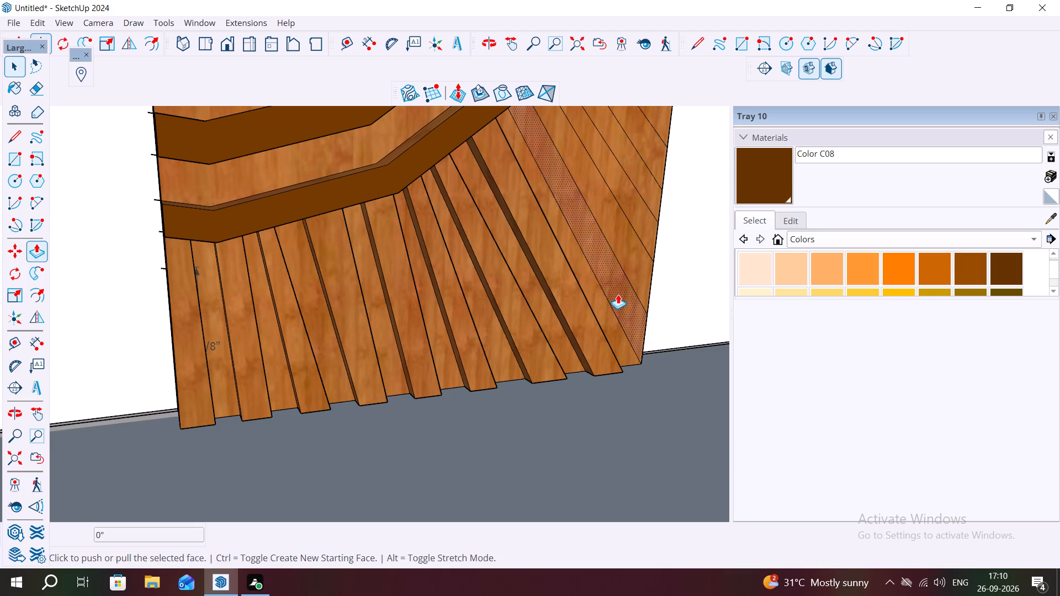
drag(618, 294, 647, 304)
key(1)
key(shift+quotedbl)
key(Return)
Repeat the 1" outward Push/Pull on the next five alternate strips, working up the panel's outer side.
scroll(458, 333, down, 3)
scroll(218, 324, down, 3)
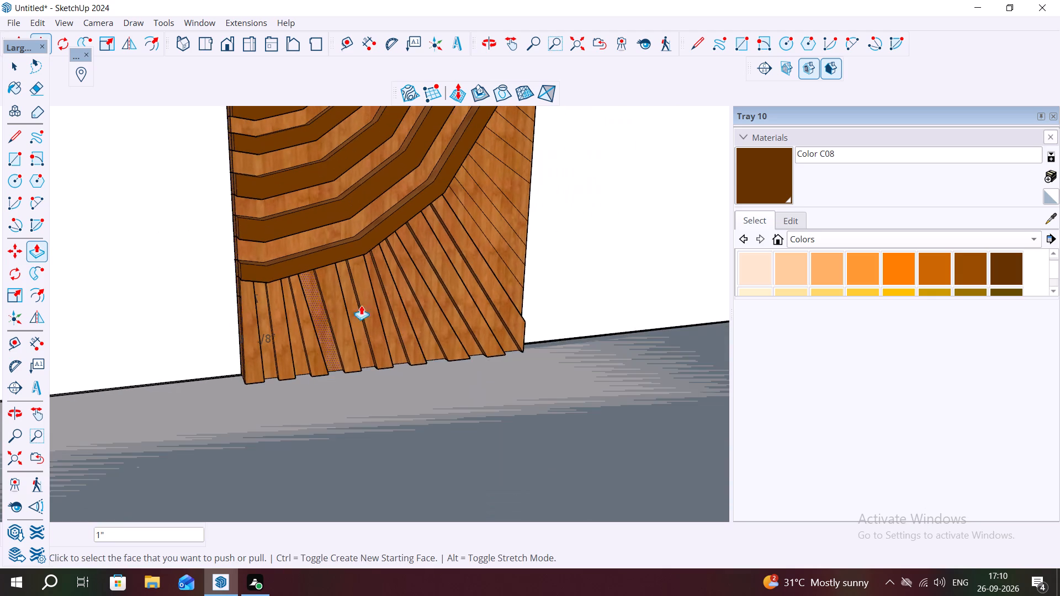
middle_drag(565, 265, 284, 385)
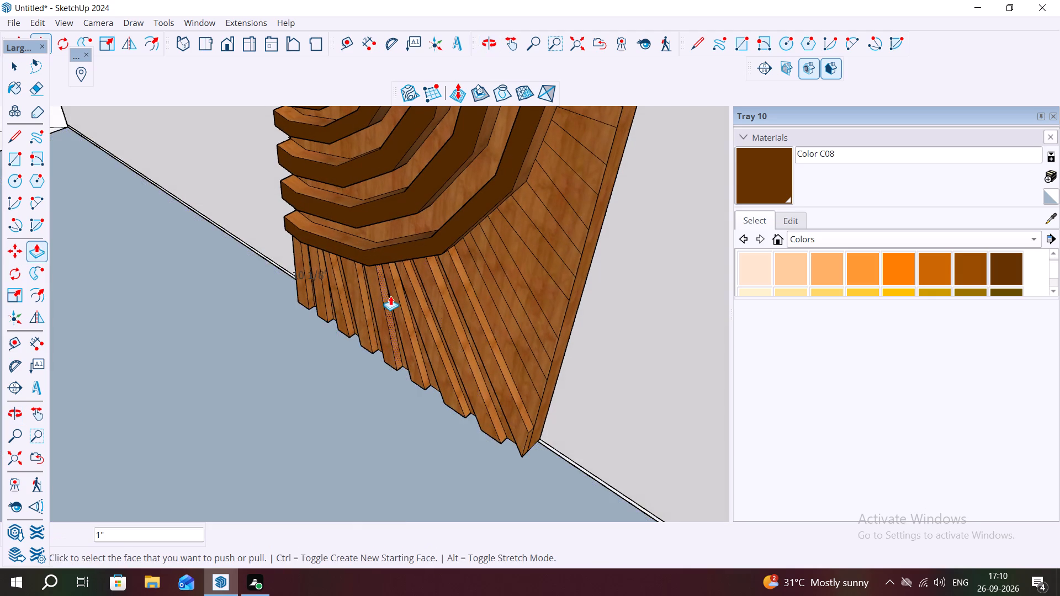
scroll(513, 285, up, 2)
double_click(496, 299)
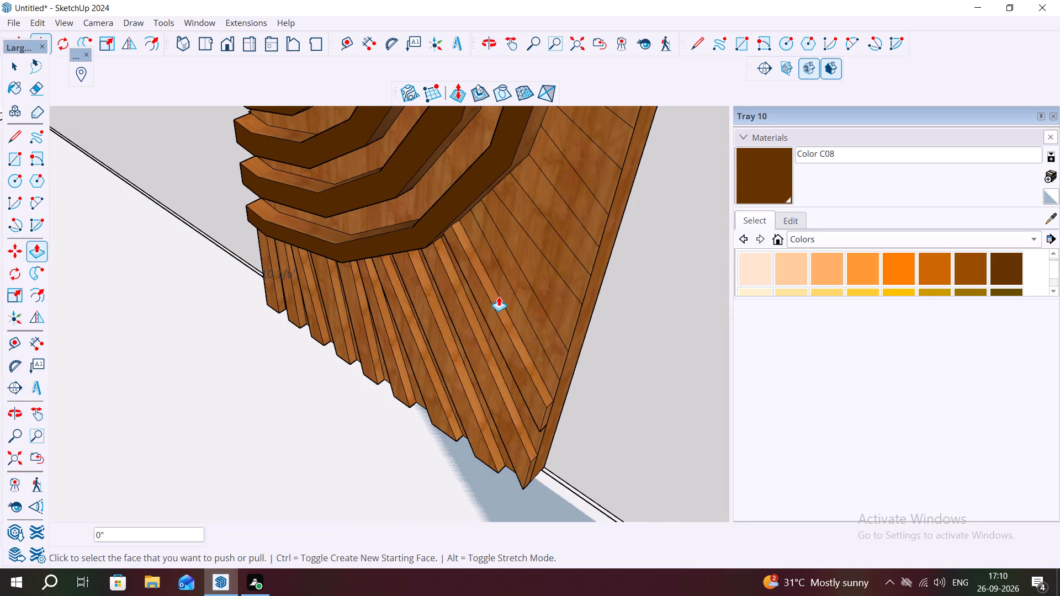
double_click(522, 288)
double_click(559, 263)
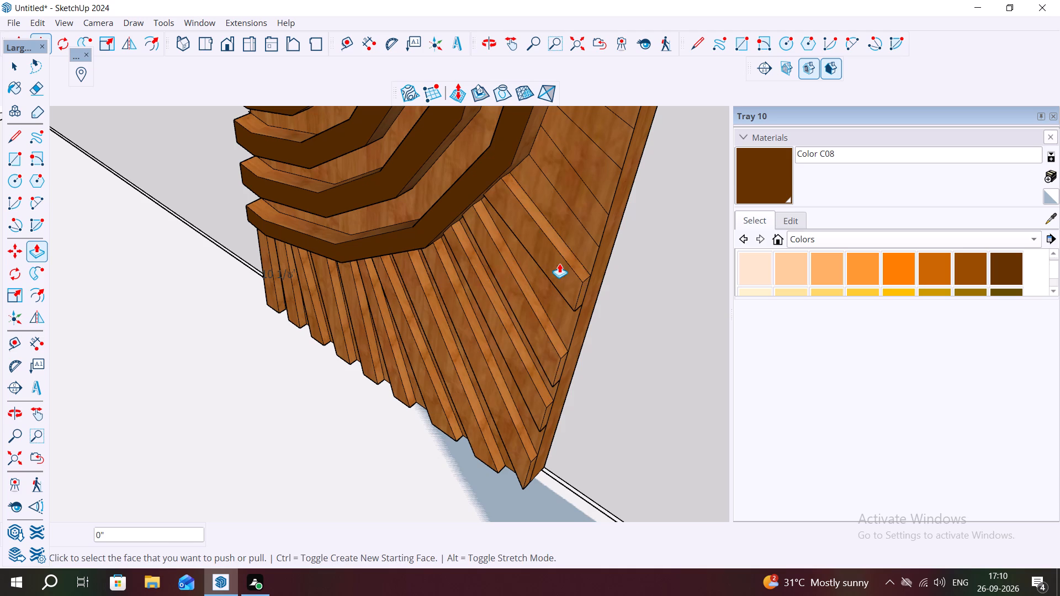
double_click(590, 217)
scroll(285, 332, down, 2)
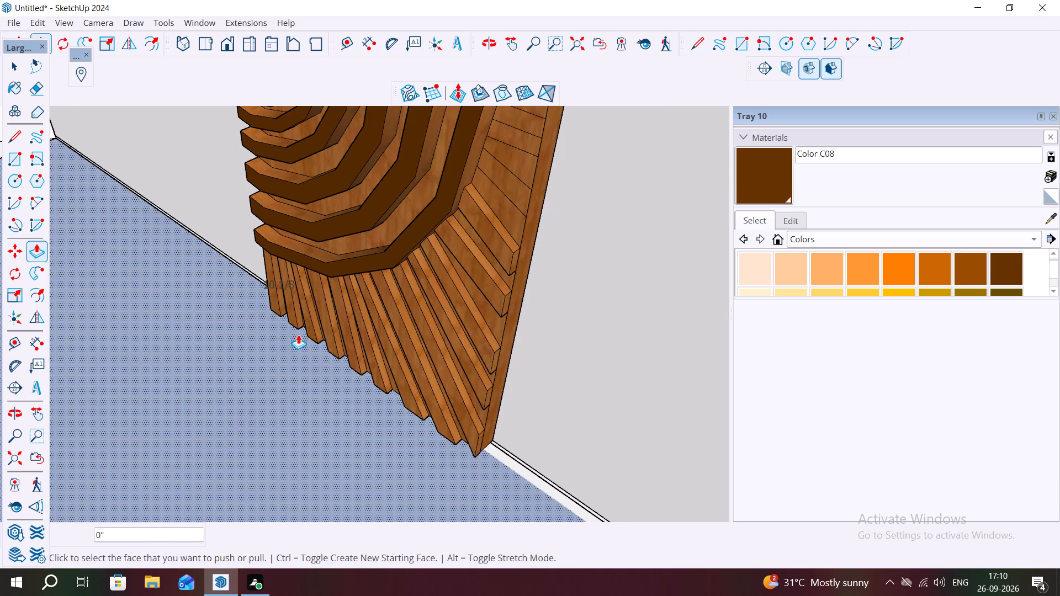
scroll(296, 327, down, 2)
middle_drag(401, 180, 489, 129)
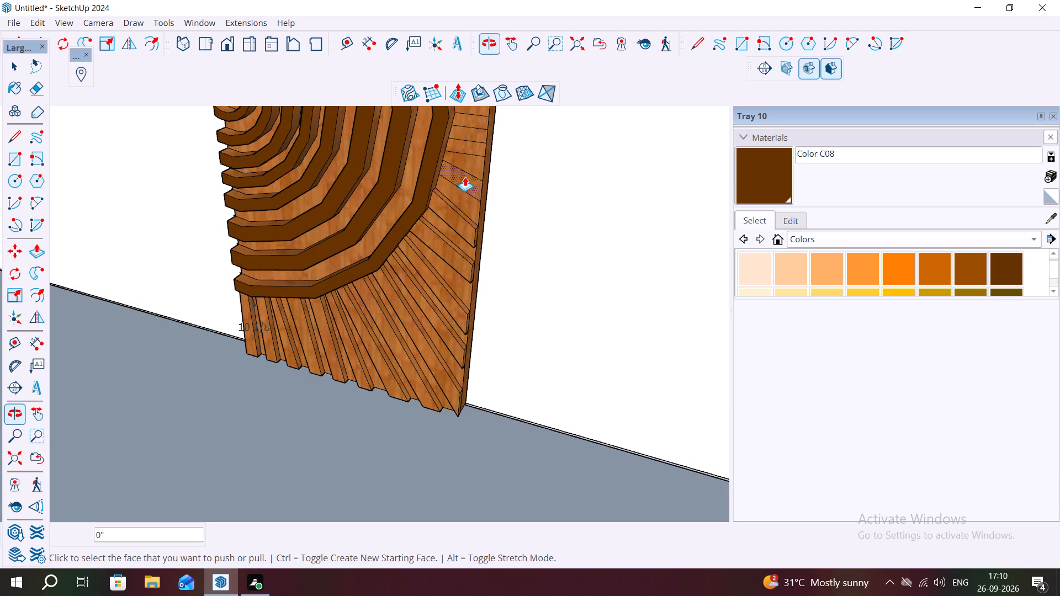
double_click(470, 177)
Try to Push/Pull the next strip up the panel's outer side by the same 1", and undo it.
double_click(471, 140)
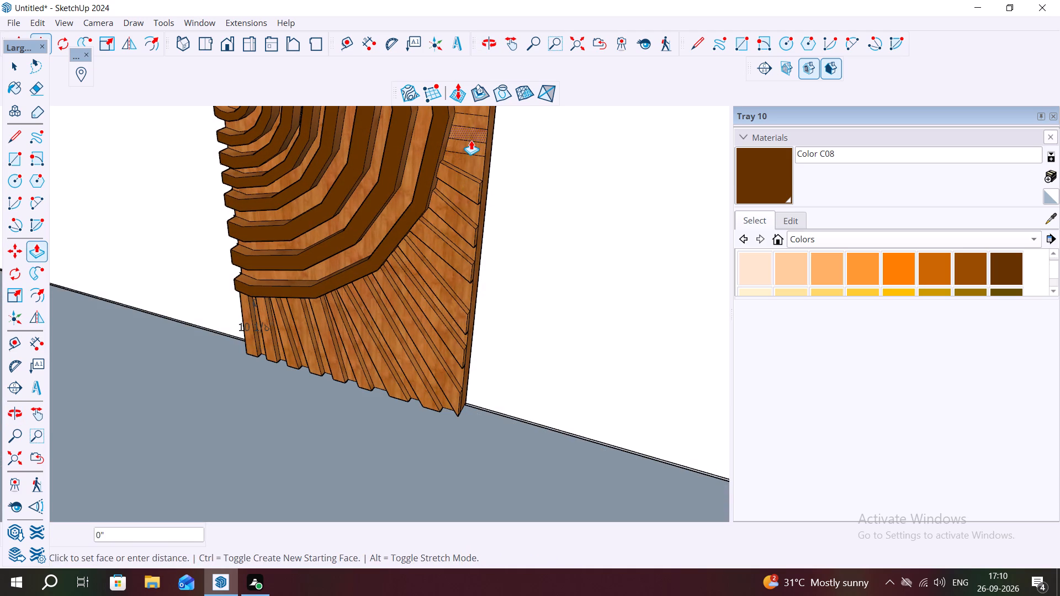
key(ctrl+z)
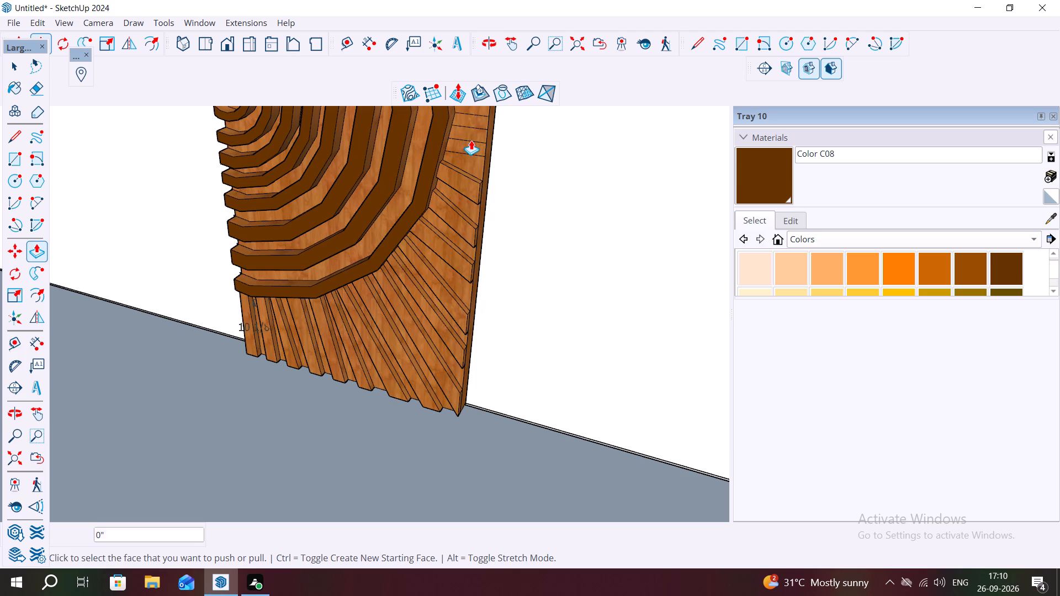
Repeat the 1" outward Push/Pull on the next four alternate strips between the widest ring and the panel's outer side.
double_click(473, 142)
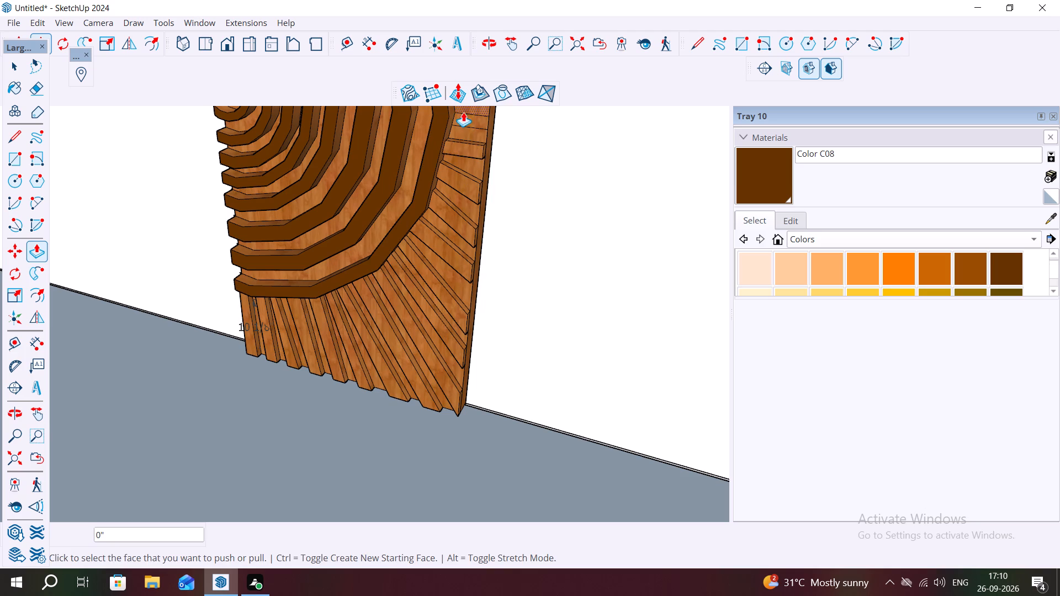
double_click(471, 117)
scroll(458, 215, down, 5)
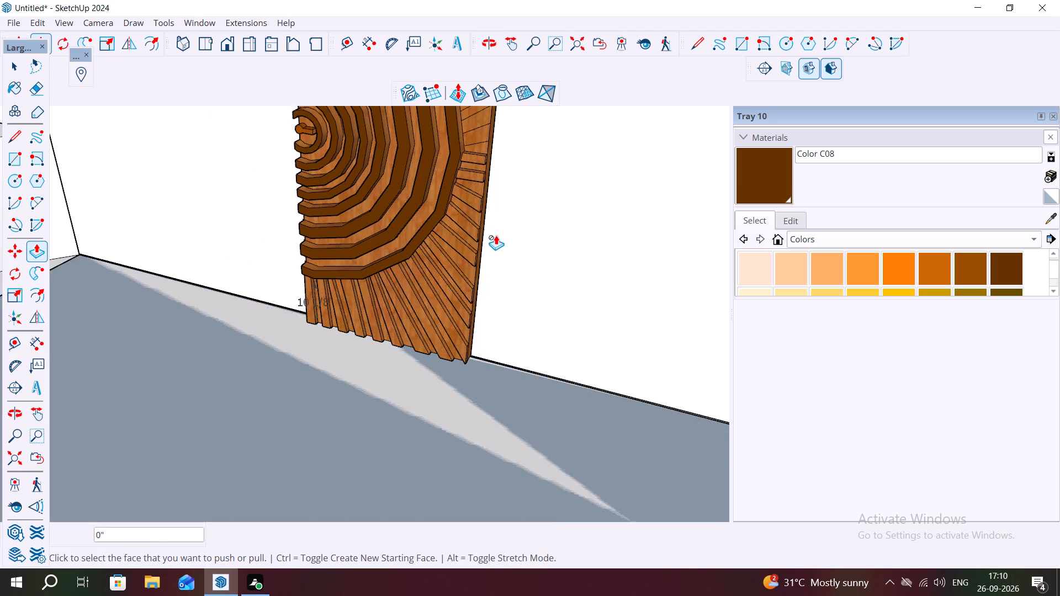
scroll(470, 136, up, 1)
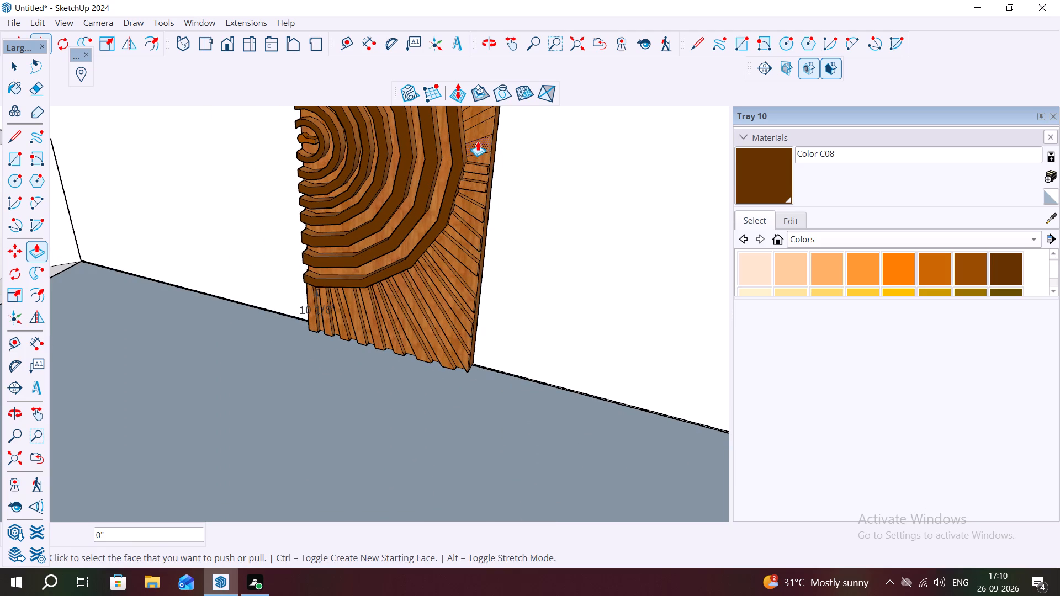
double_click(478, 141)
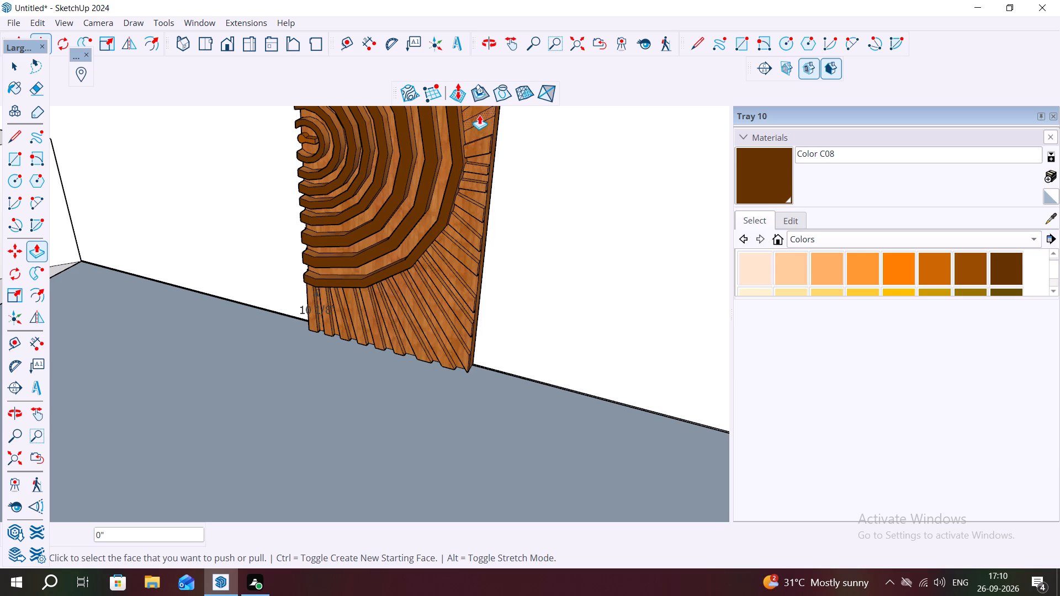
double_click(480, 115)
Repeat the 1" outward Push/Pull on the next five alternate strips, working up towards the panel's top outer corner.
scroll(563, 250, down, 5)
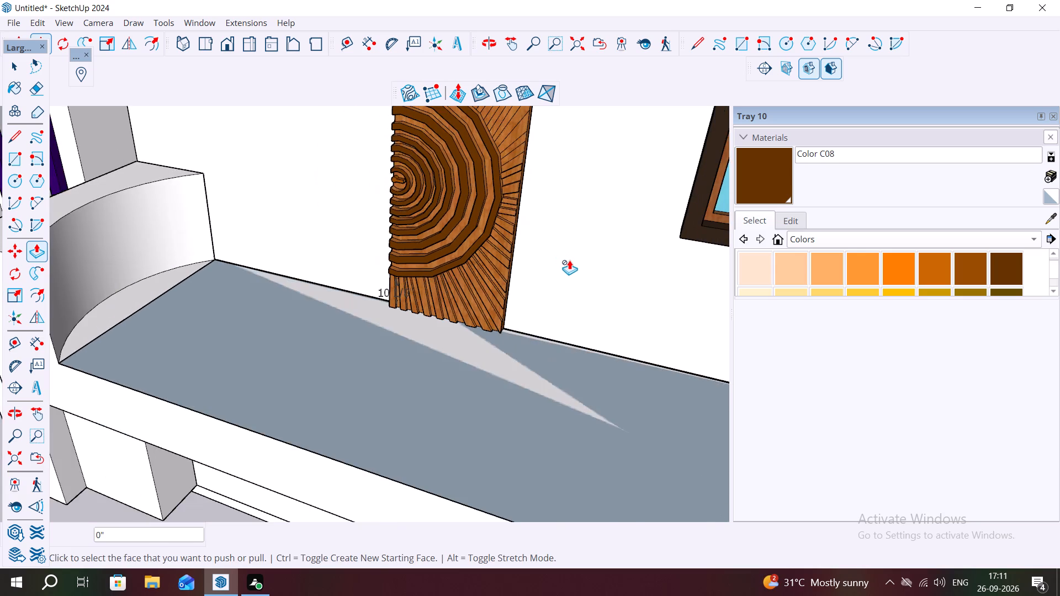
scroll(569, 260, down, 2)
scroll(521, 153, up, 10)
scroll(505, 211, up, 3)
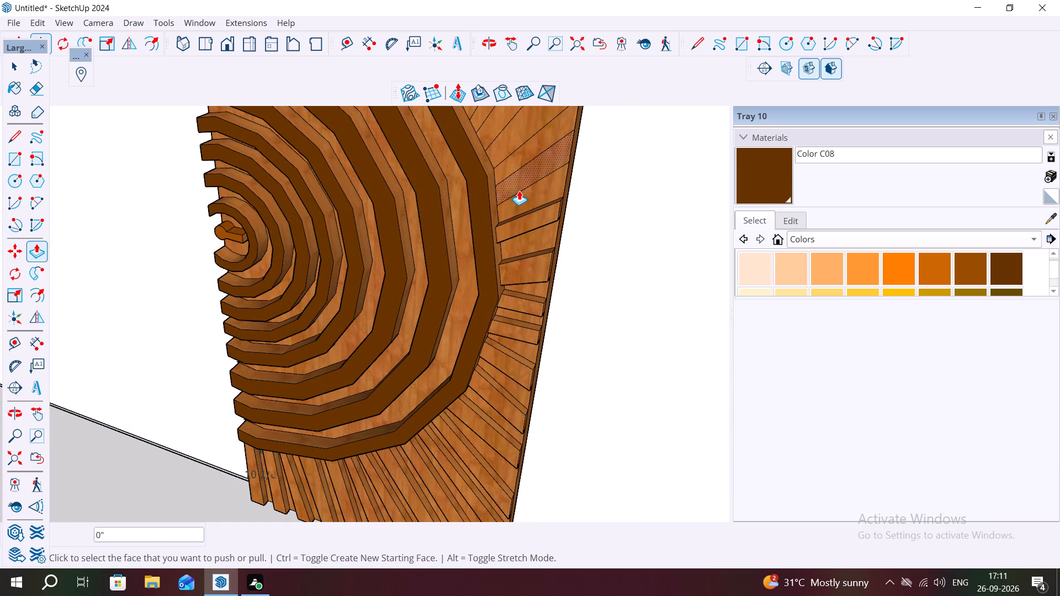
double_click(520, 173)
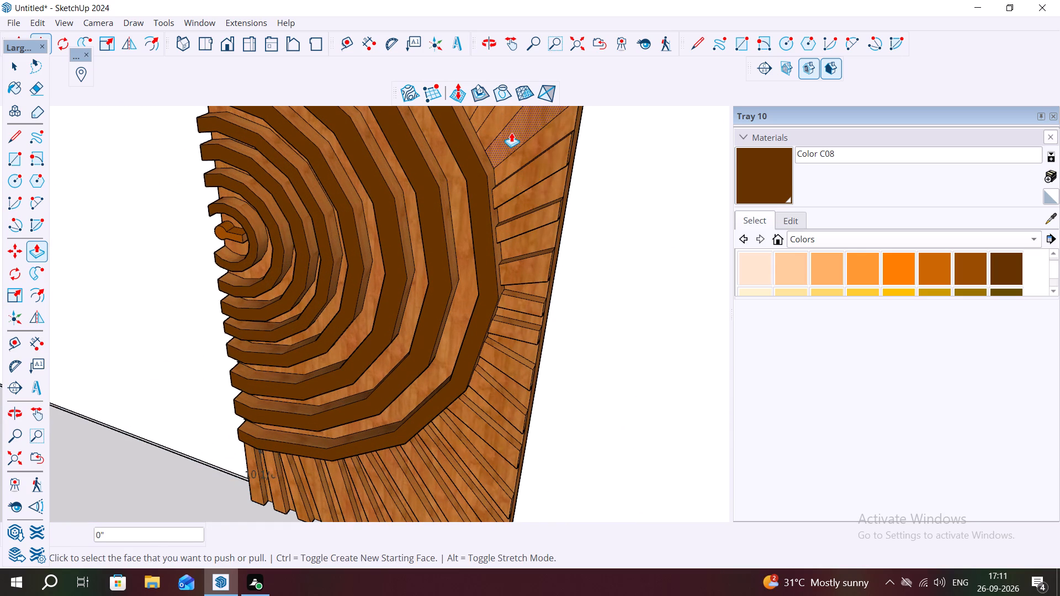
double_click(511, 133)
scroll(574, 211, down, 5)
scroll(526, 135, up, 3)
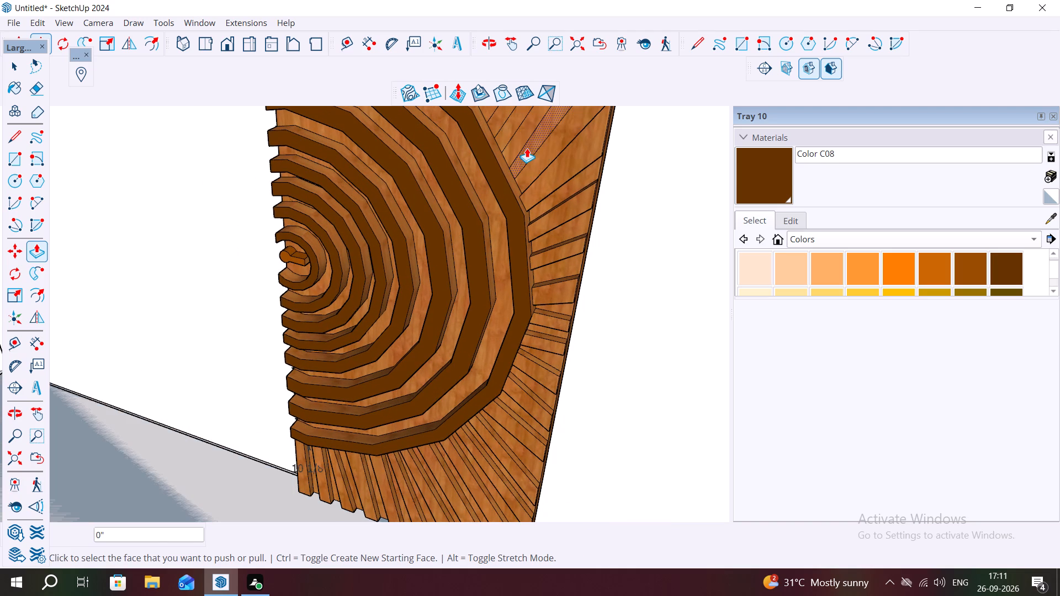
double_click(527, 148)
scroll(614, 230, down, 6)
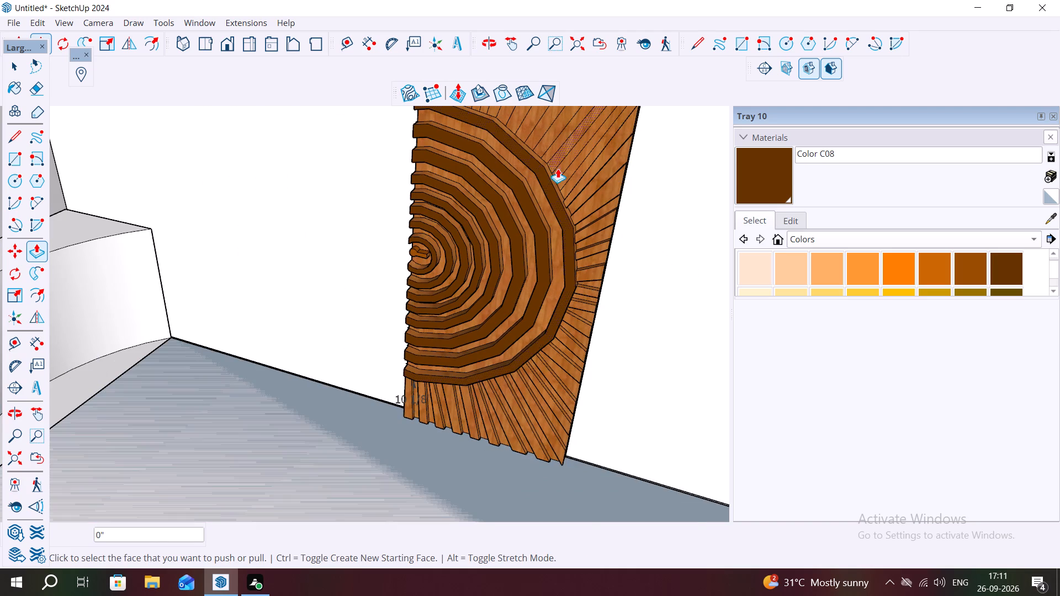
scroll(561, 165, up, 13)
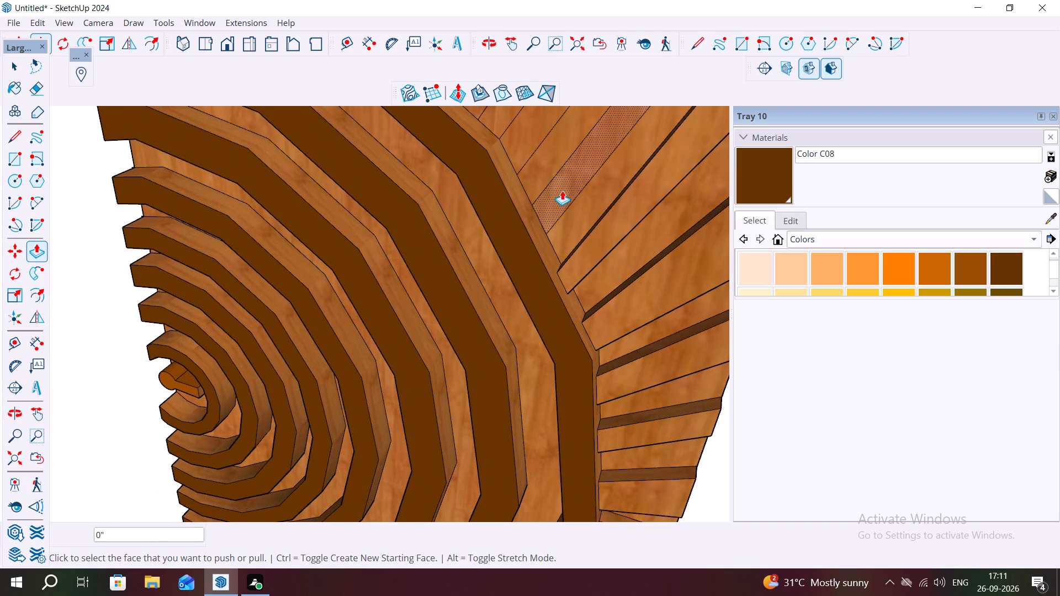
double_click(560, 189)
scroll(522, 137, up, 1)
double_click(522, 137)
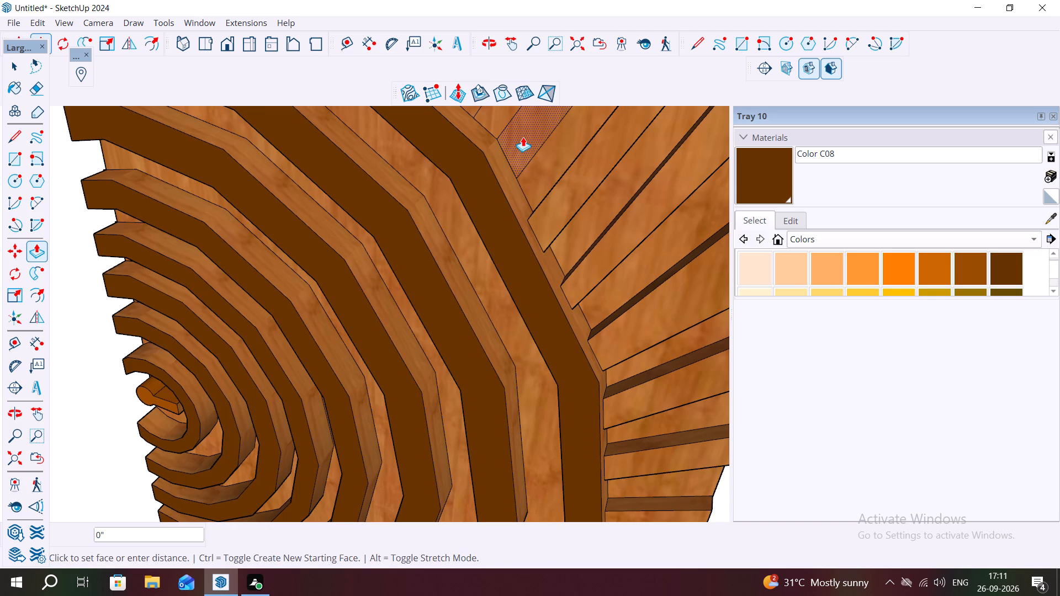
Repeat the 1" outward Push/Pull on the next two alternate strips near the panel's top outer corner.
scroll(570, 224, down, 7)
middle_drag(565, 178, 644, 211)
double_click(539, 150)
double_click(504, 122)
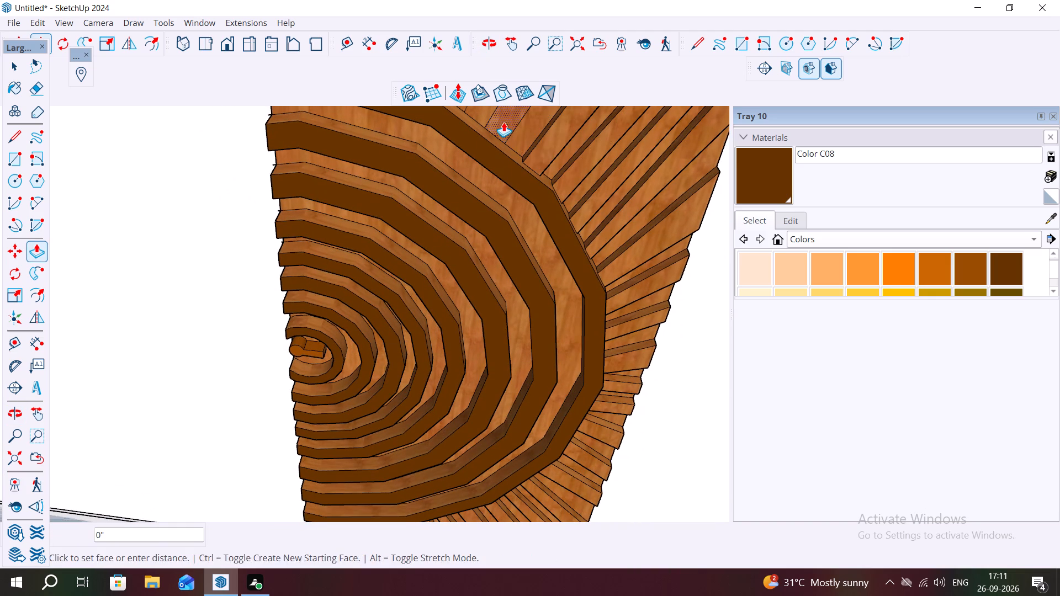
Repeat the 1" outward Push/Pull on the remaining five alternate strips along the panel's top edge, working towards its inner side.
scroll(622, 216, down, 3)
scroll(507, 226, down, 12)
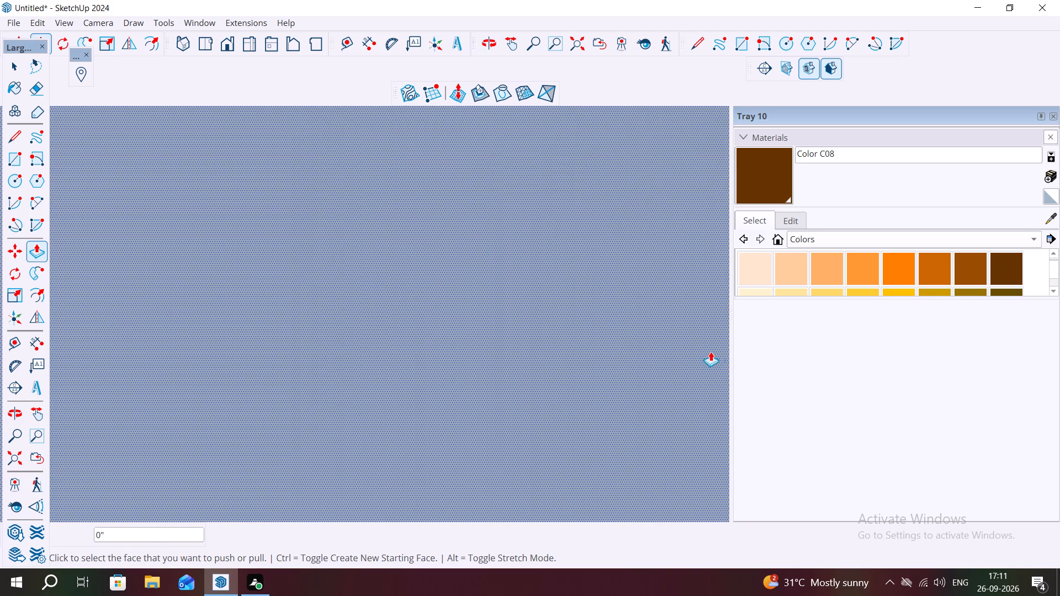
scroll(711, 352, down, 20)
scroll(711, 352, down, 10)
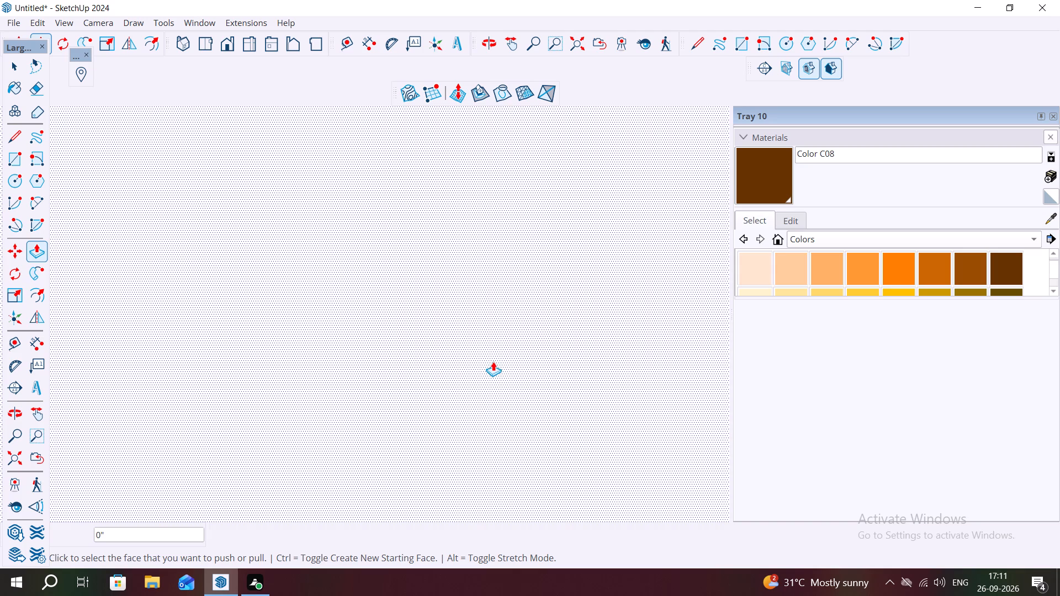
scroll(493, 361, down, 20)
scroll(493, 361, down, 9)
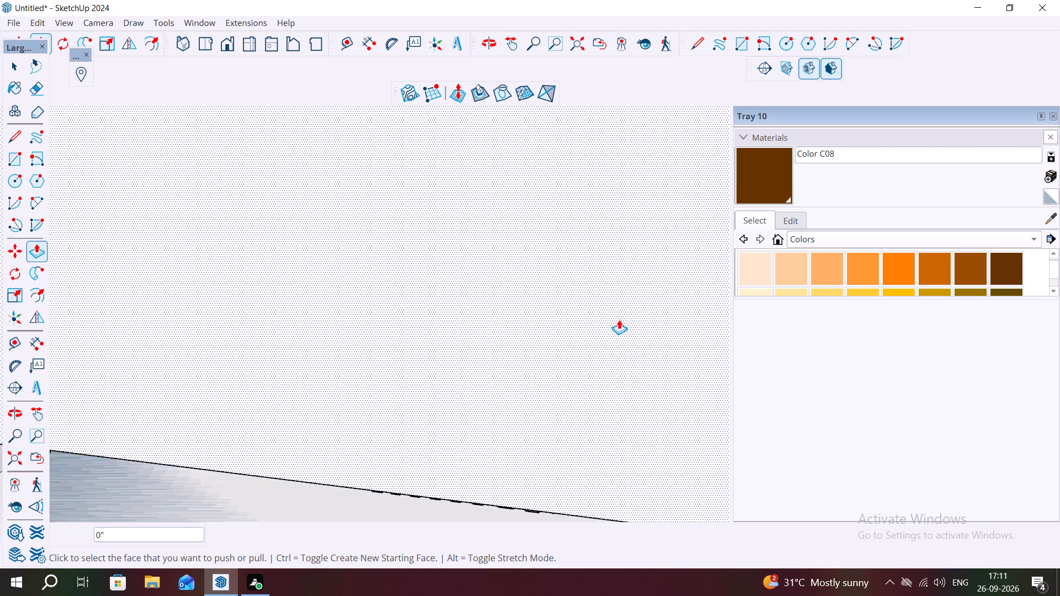
scroll(619, 320, down, 8)
scroll(580, 390, down, 7)
middle_drag(520, 434, 470, 389)
scroll(568, 363, up, 1)
middle_drag(585, 413, 561, 339)
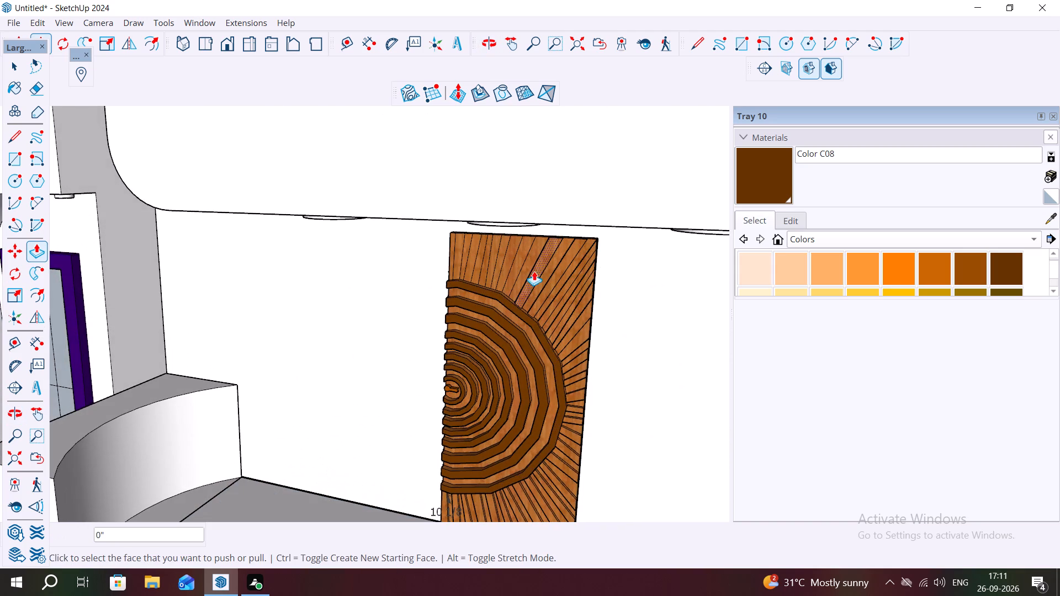
scroll(570, 207, up, 1)
scroll(469, 228, up, 1)
middle_drag(484, 265, 540, 277)
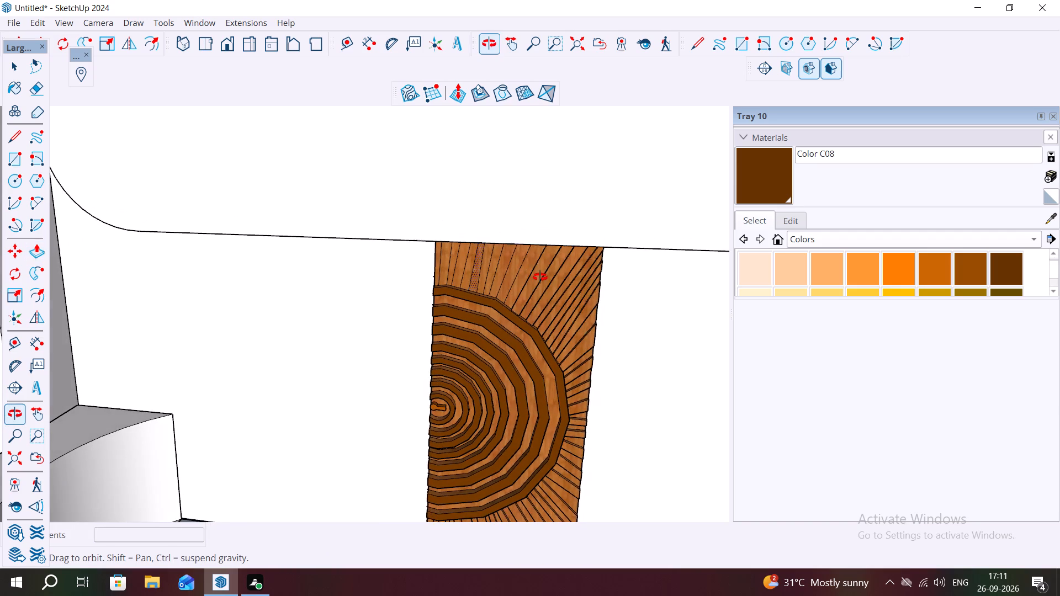
middle_drag(540, 277, 535, 275)
scroll(520, 235, up, 6)
middle_drag(525, 244, 528, 210)
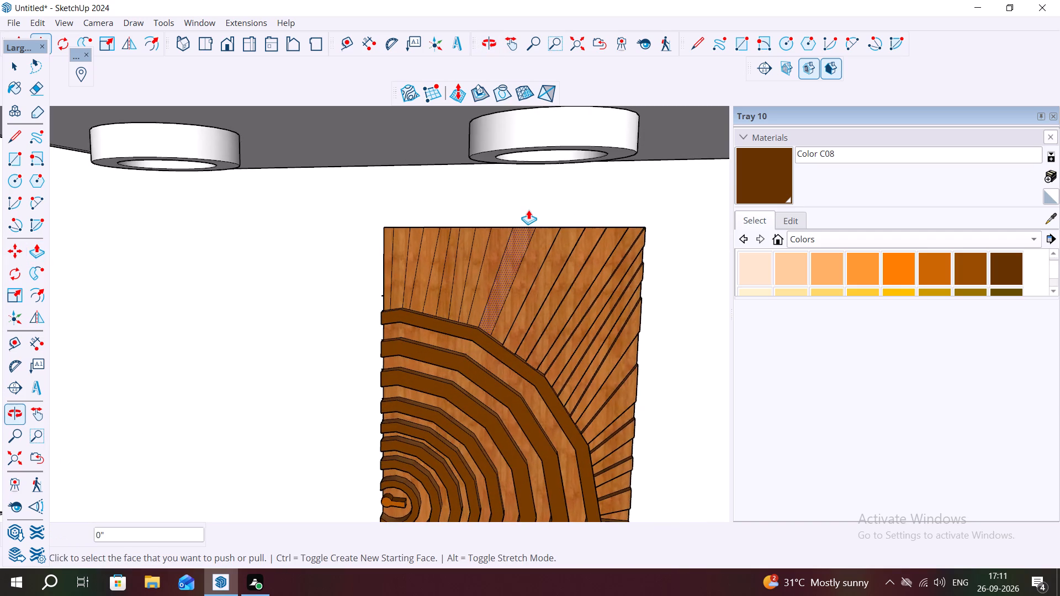
scroll(529, 210, up, 8)
middle_drag(569, 221, 587, 279)
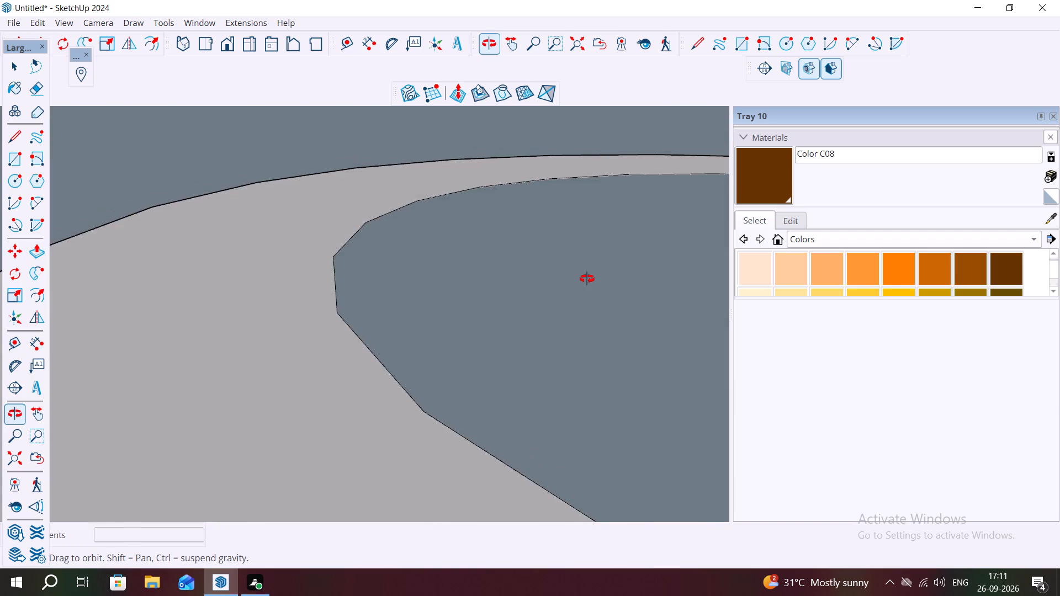
middle_drag(587, 279, 582, 236)
scroll(561, 248, up, 5)
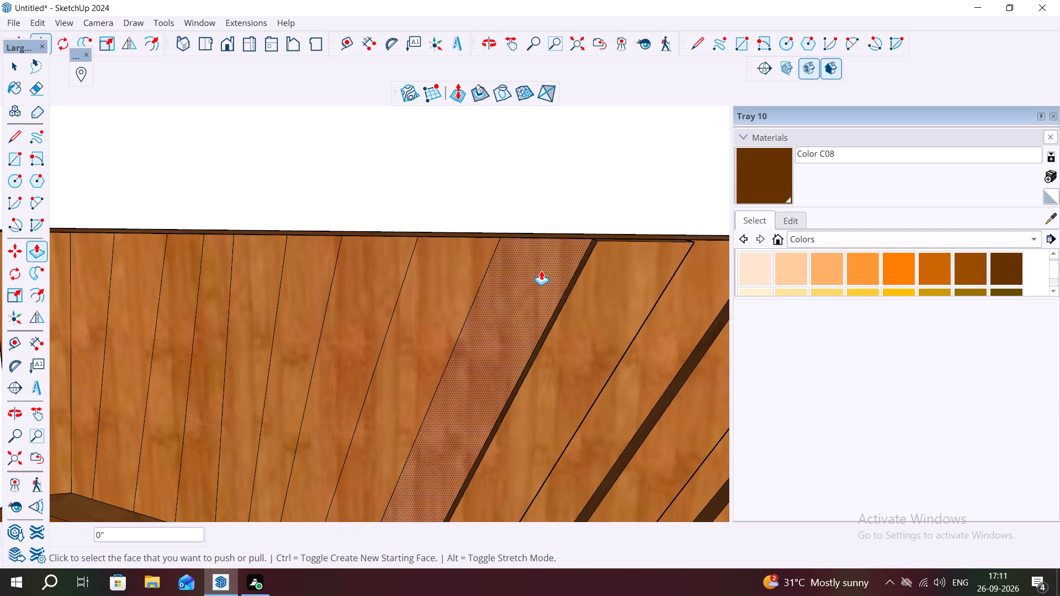
double_click(462, 276)
double_click(314, 282)
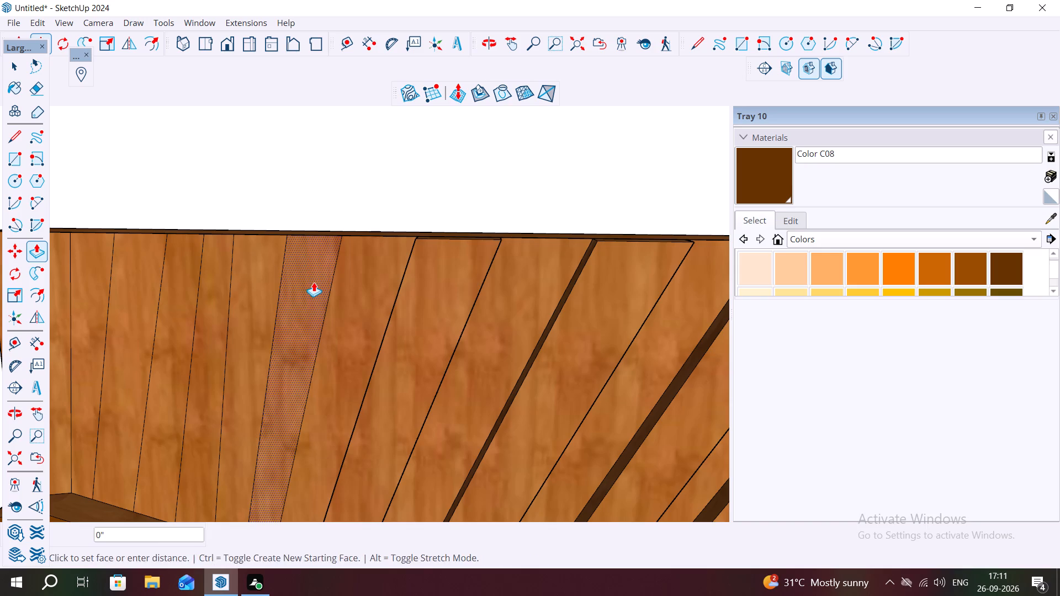
double_click(215, 292)
scroll(317, 281, down, 2)
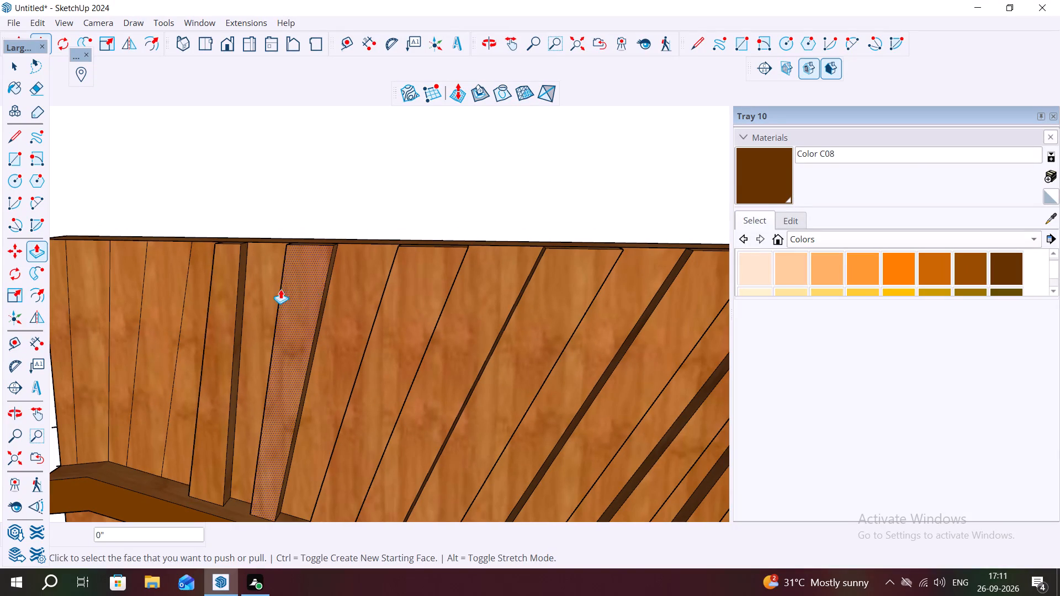
double_click(170, 313)
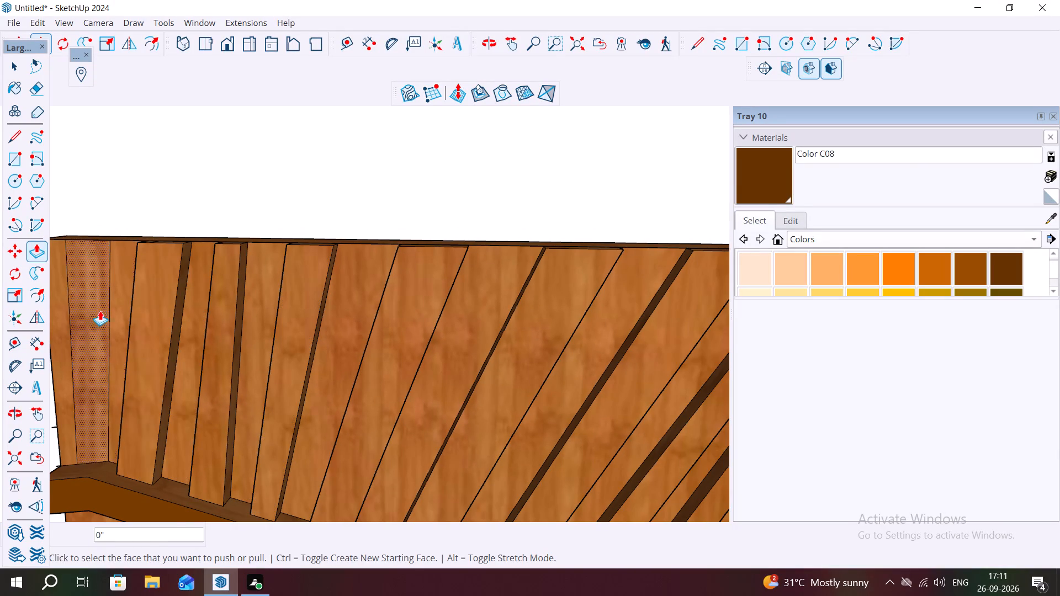
scroll(98, 312, down, 2)
click(97, 311)
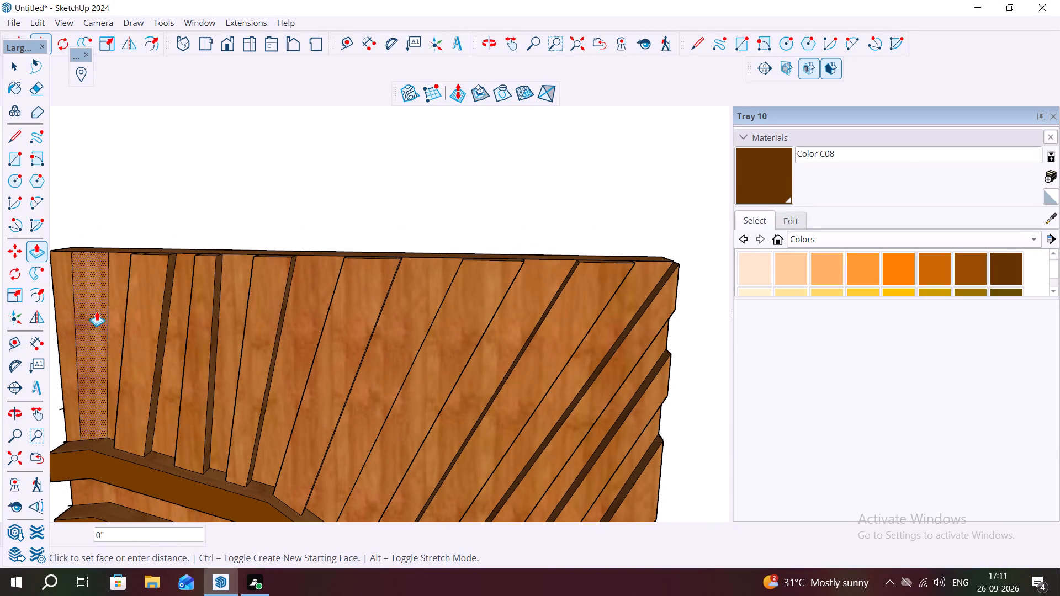
click(97, 311)
Paint the raised strips between the widest ring and the panel's top edge with Color C08, from the inner side outwards.
scroll(294, 316, down, 14)
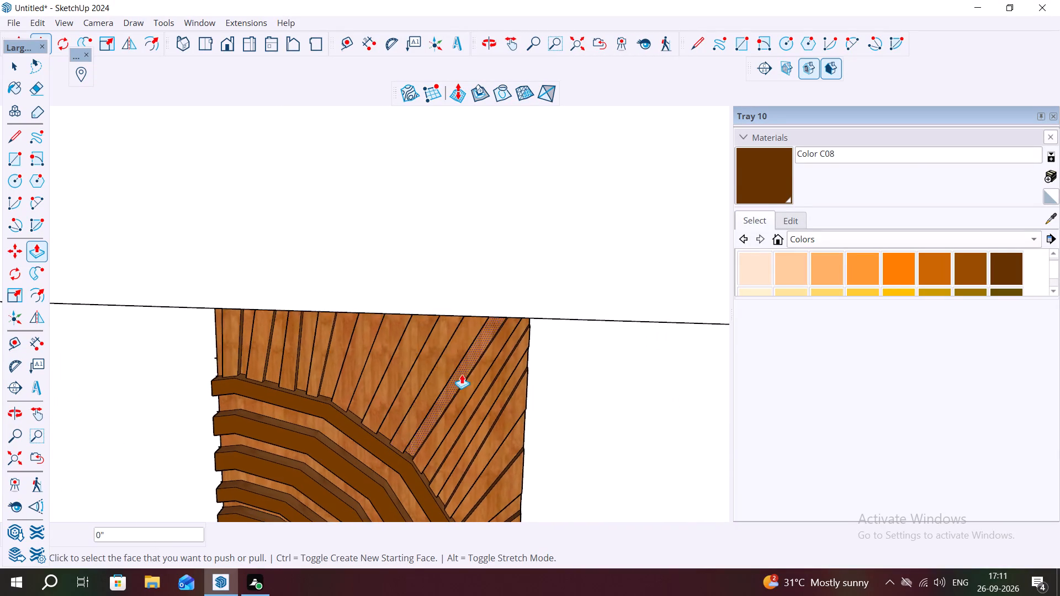
scroll(460, 380, down, 2)
click(758, 180)
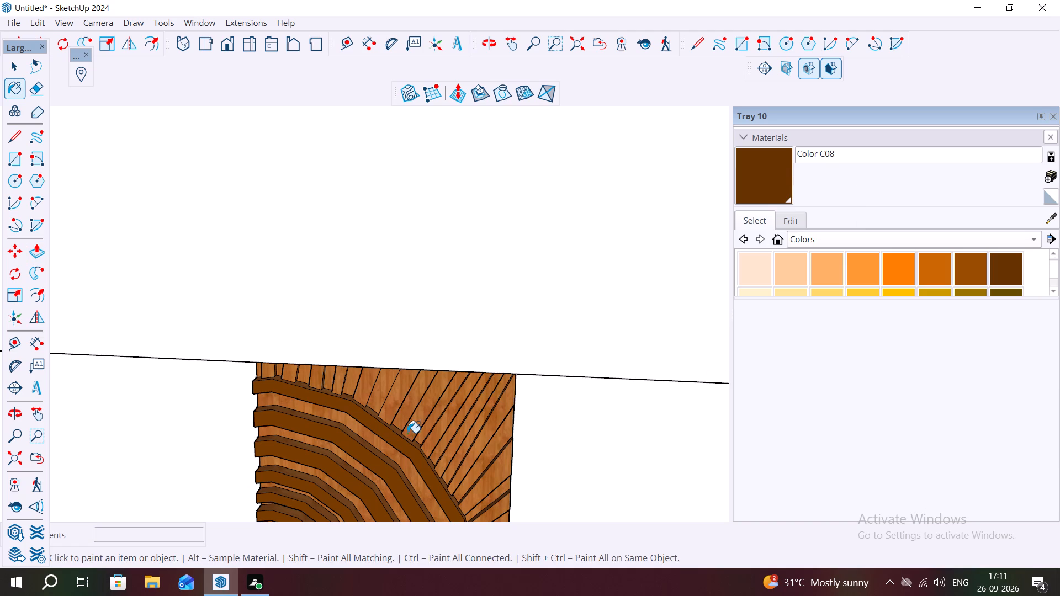
click(266, 380)
middle_drag(288, 380, 322, 324)
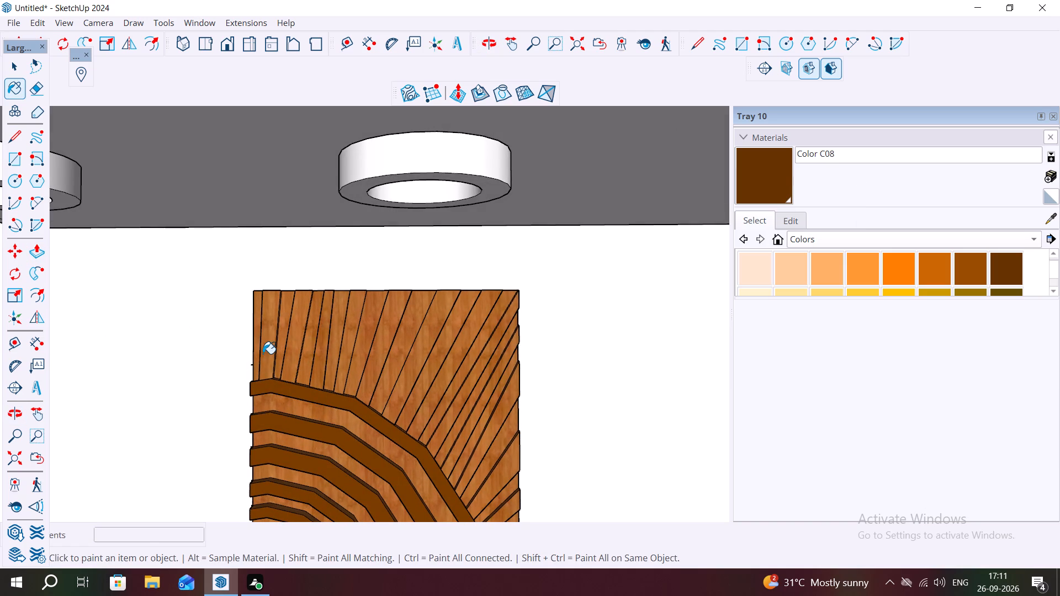
click(263, 354)
click(289, 355)
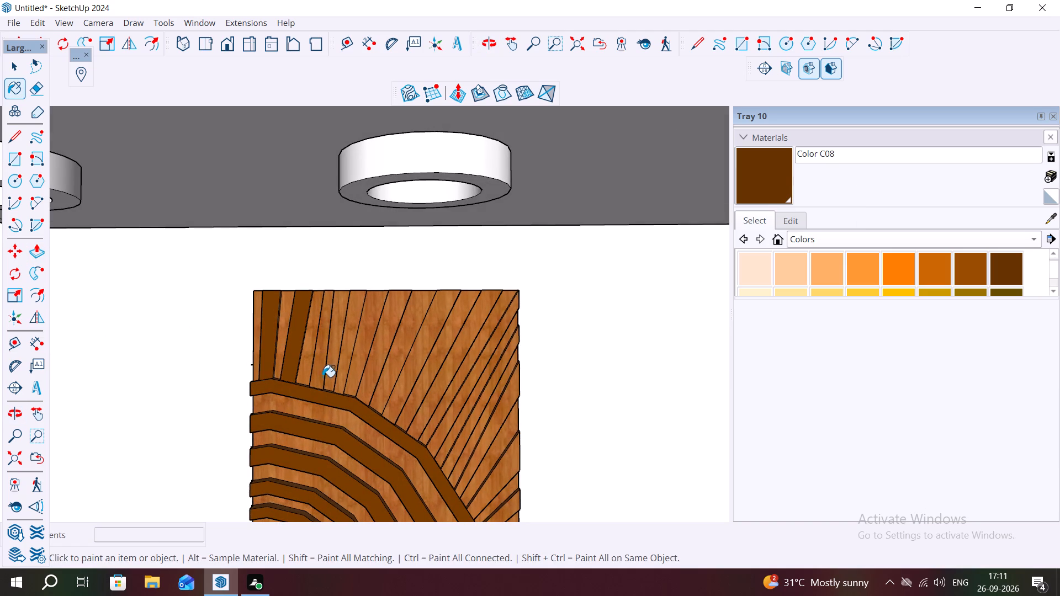
click(319, 370)
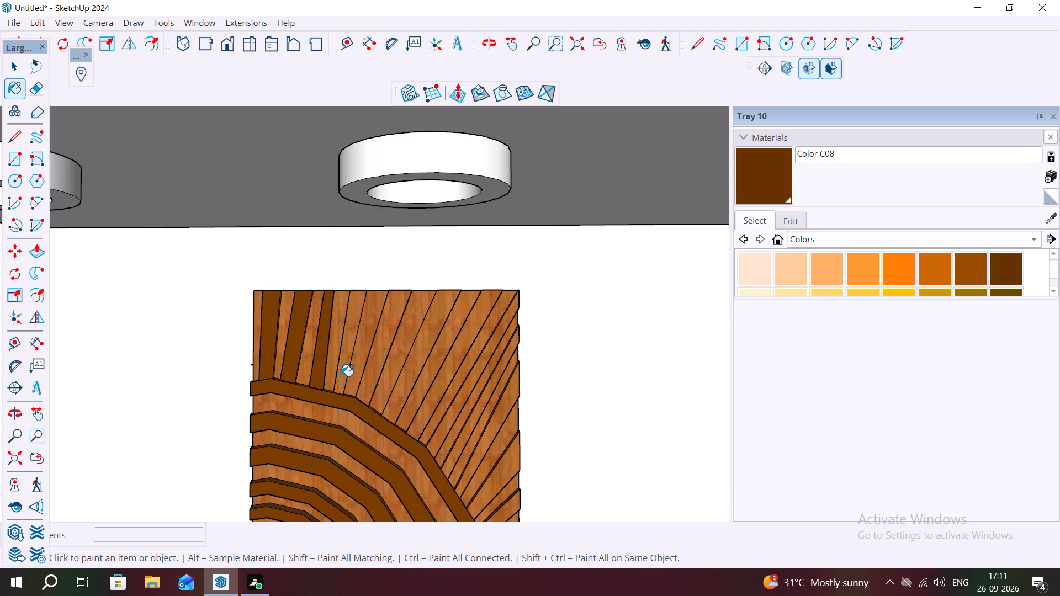
click(341, 376)
click(369, 388)
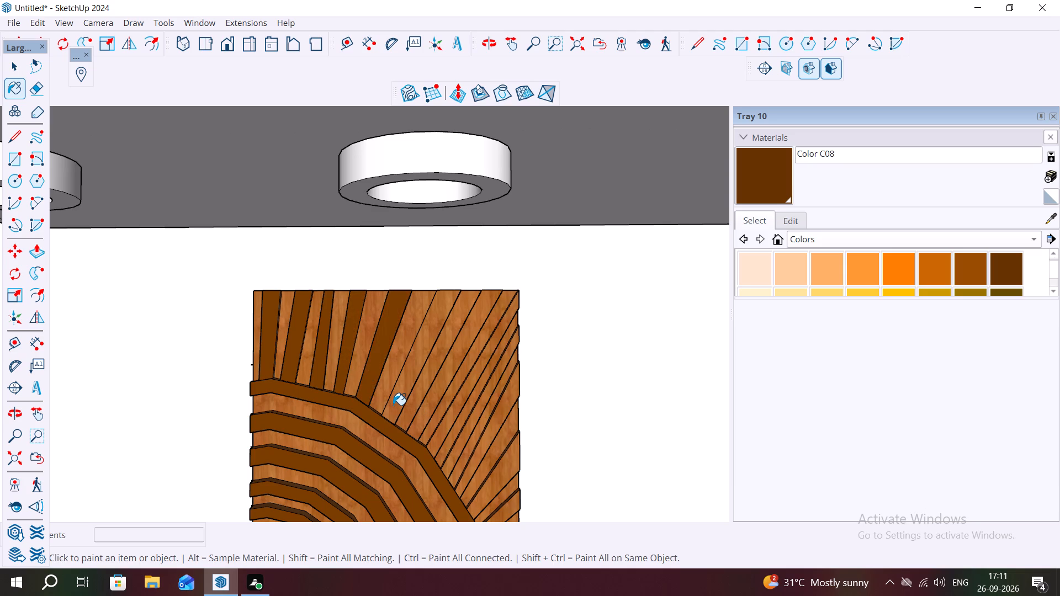
click(393, 405)
click(419, 421)
click(436, 449)
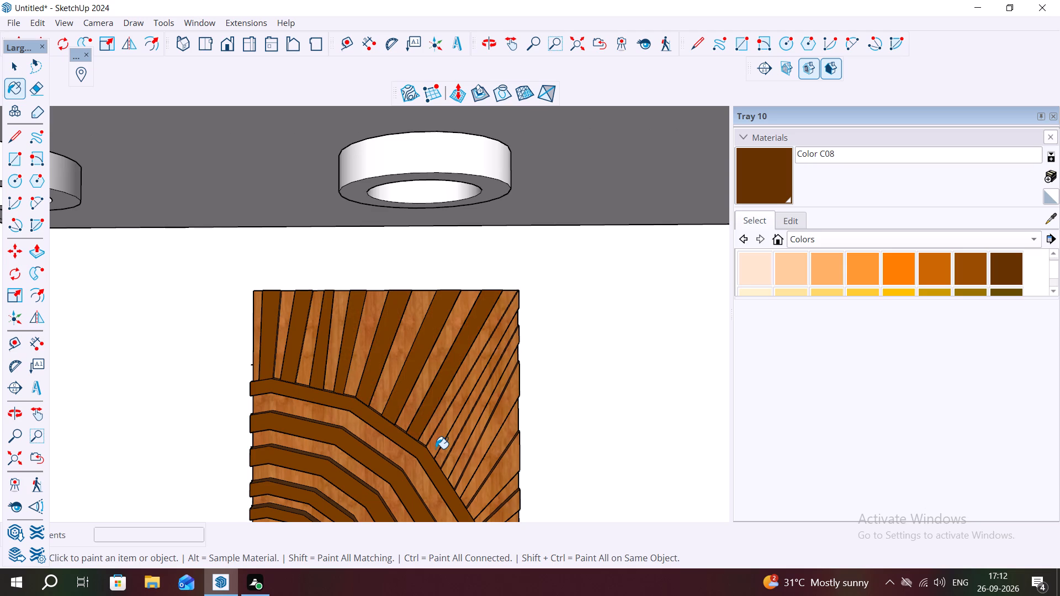
Paint the next raised strips with Color C08, from the top outer corner down the panel's outer side.
middle_drag(389, 454, 375, 396)
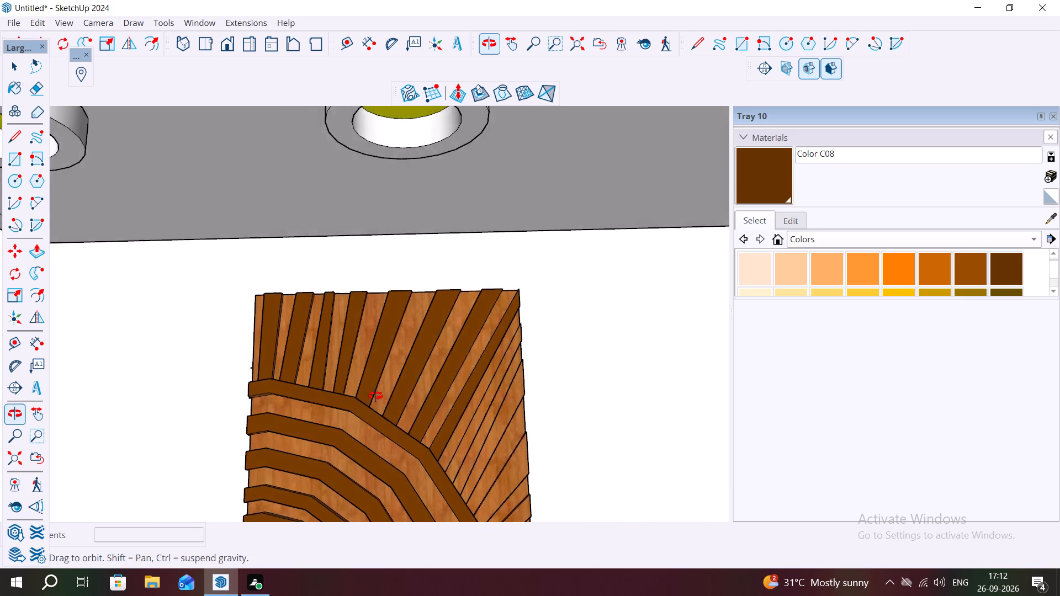
middle_drag(375, 396, 293, 322)
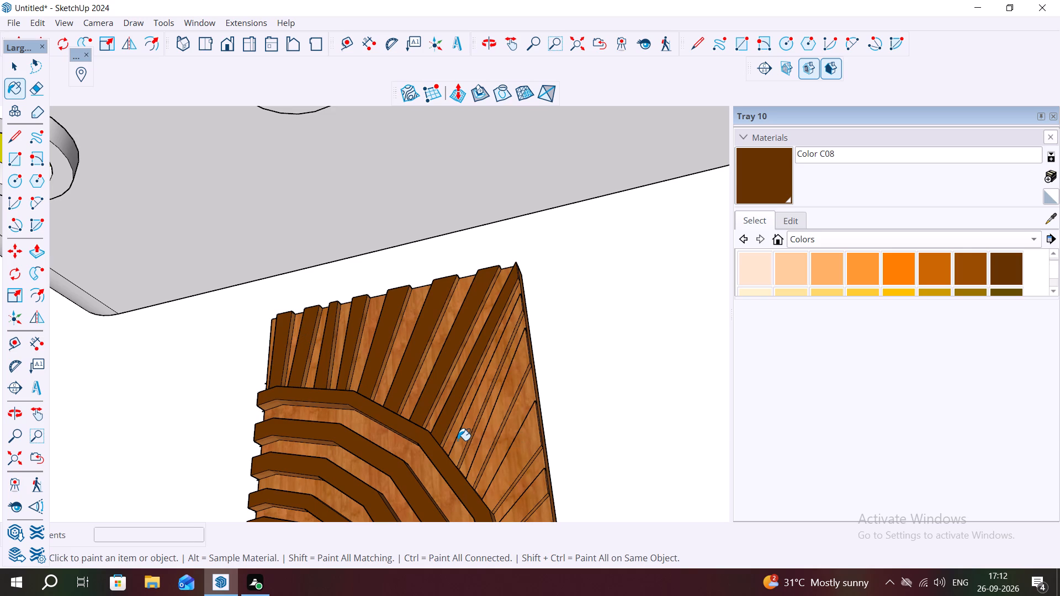
click(458, 440)
click(479, 462)
click(494, 498)
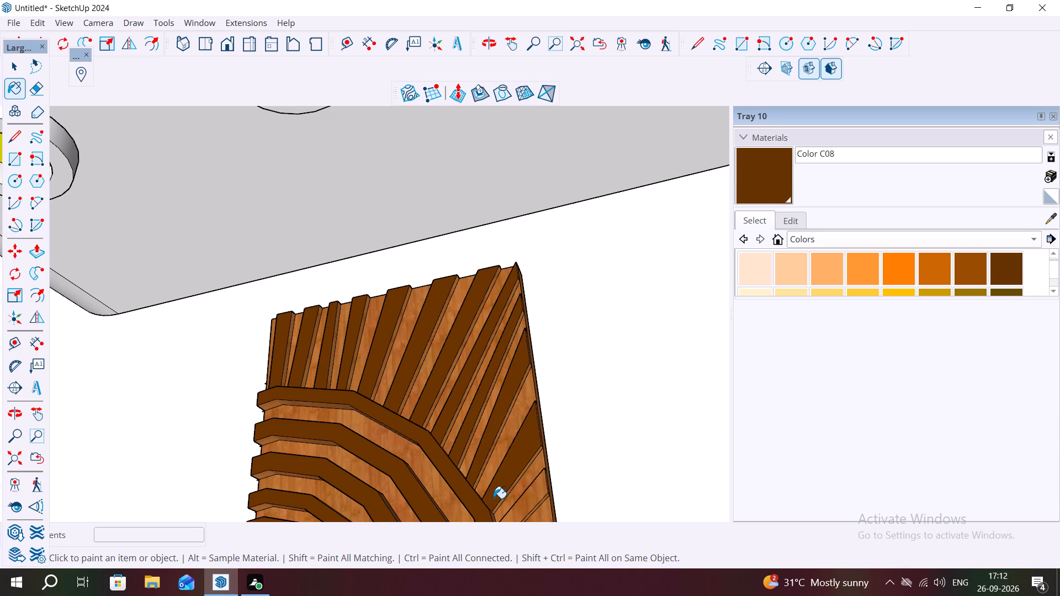
scroll(347, 428, down, 5)
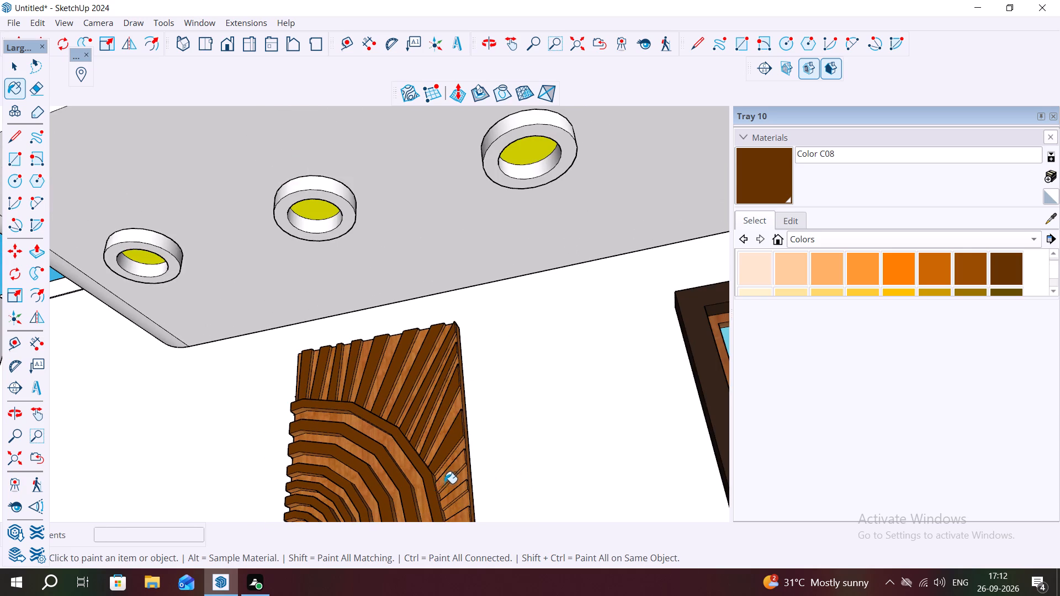
click(443, 483)
click(449, 503)
scroll(379, 451, down, 5)
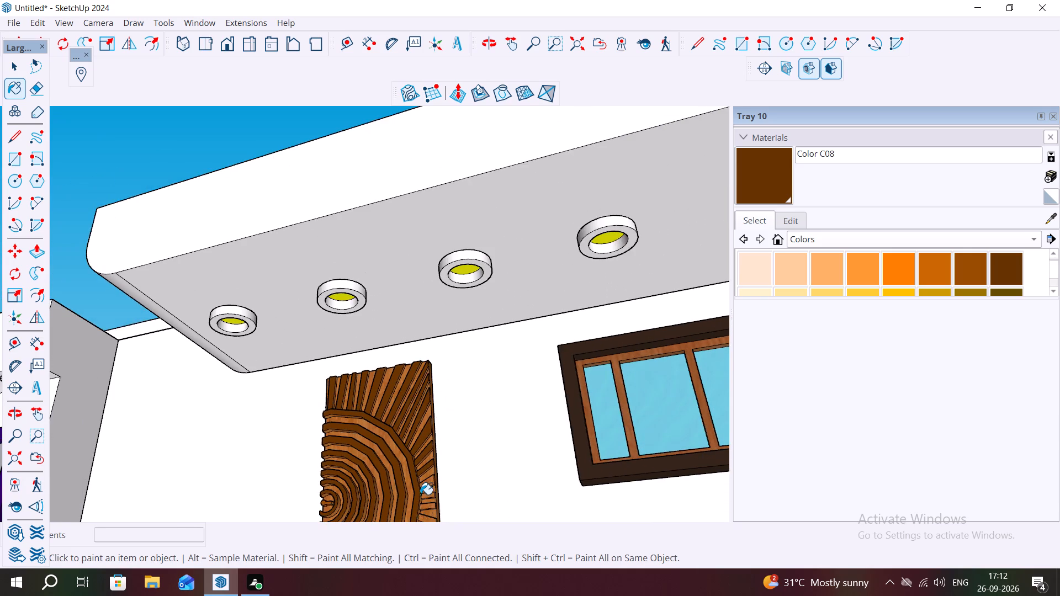
scroll(421, 490, up, 4)
click(424, 489)
click(431, 504)
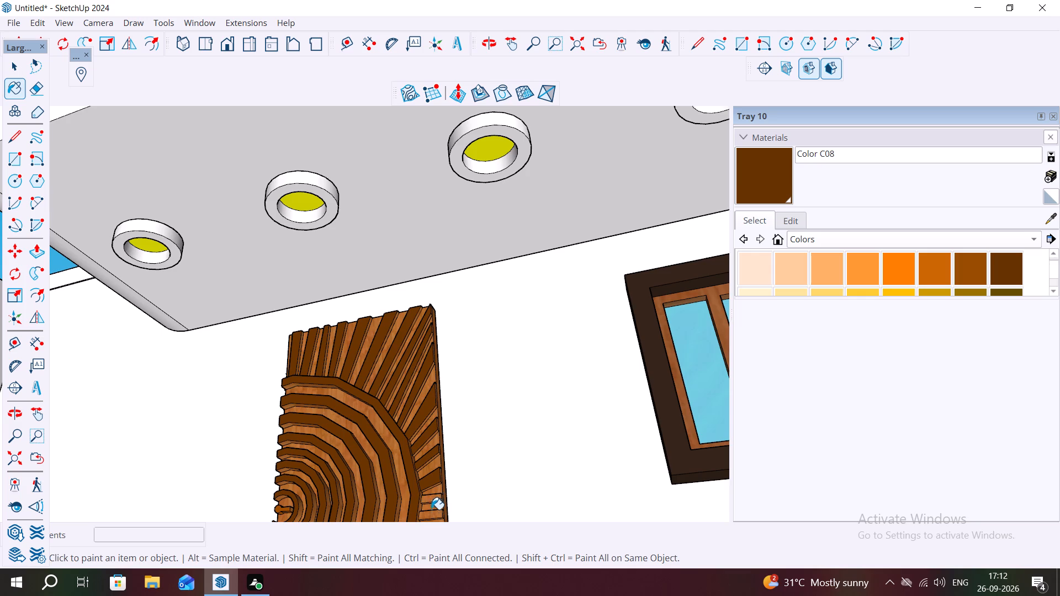
scroll(425, 503, up, 6)
click(427, 500)
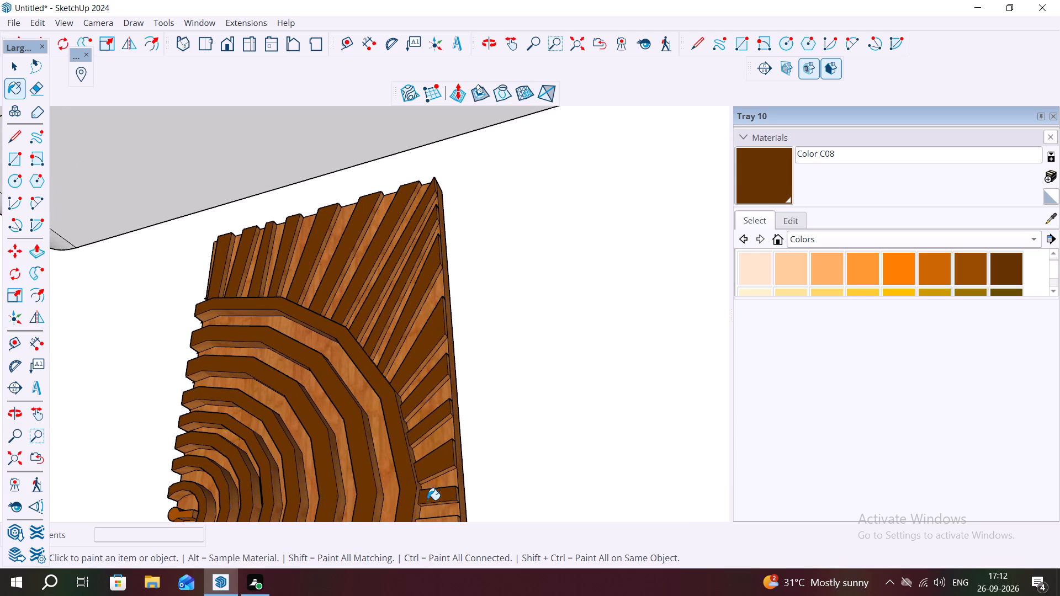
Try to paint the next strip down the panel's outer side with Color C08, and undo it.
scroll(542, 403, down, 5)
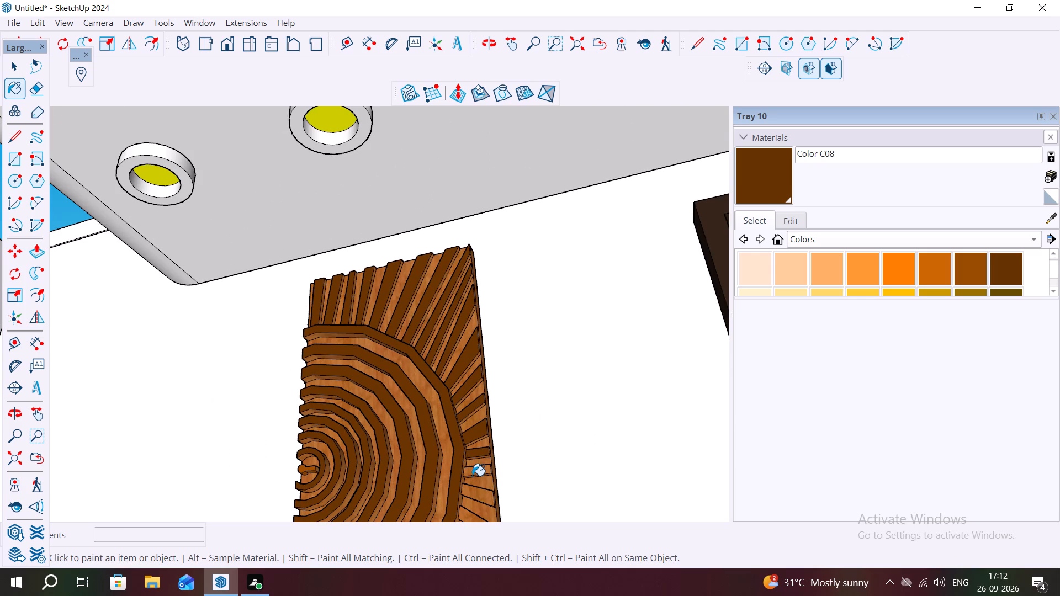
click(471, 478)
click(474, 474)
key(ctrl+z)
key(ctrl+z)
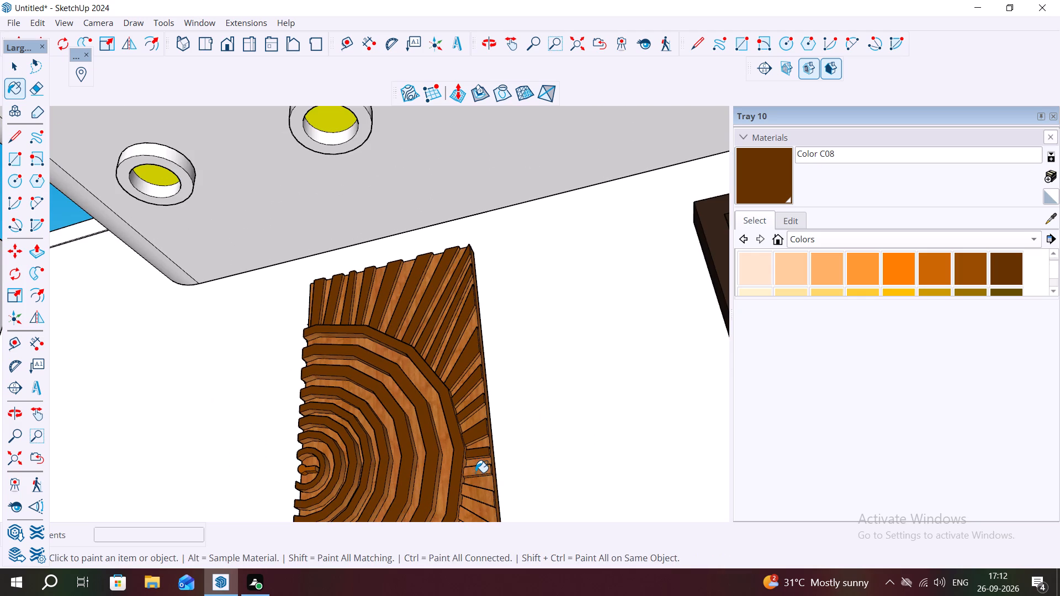
Paint the next raised strips down the panel's outer side, beside the widest ring's outermost point, with Color C08.
click(475, 477)
scroll(466, 468, up, 2)
click(474, 477)
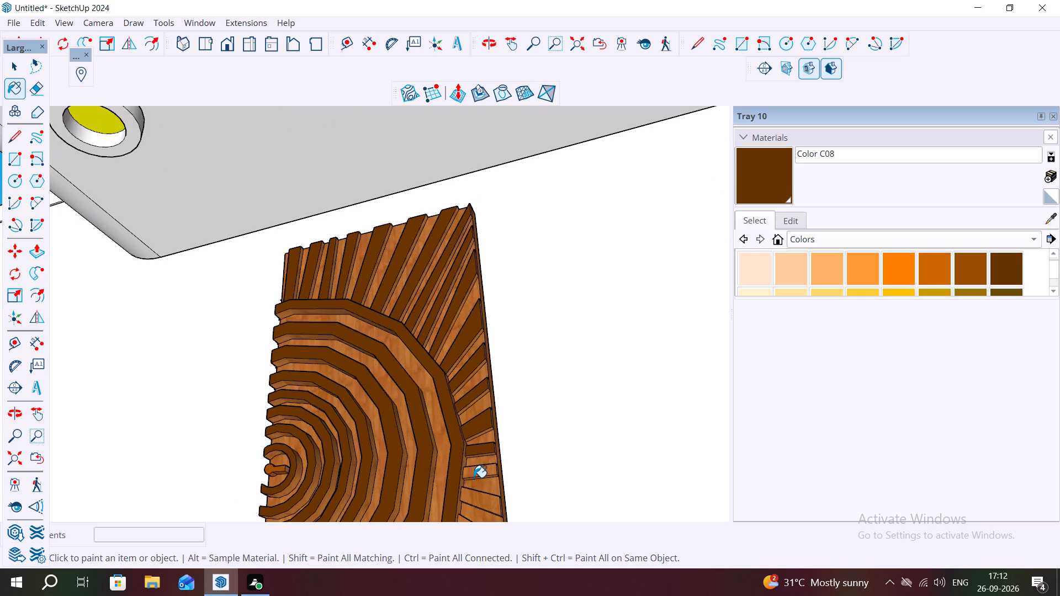
click(472, 473)
scroll(474, 475, up, 2)
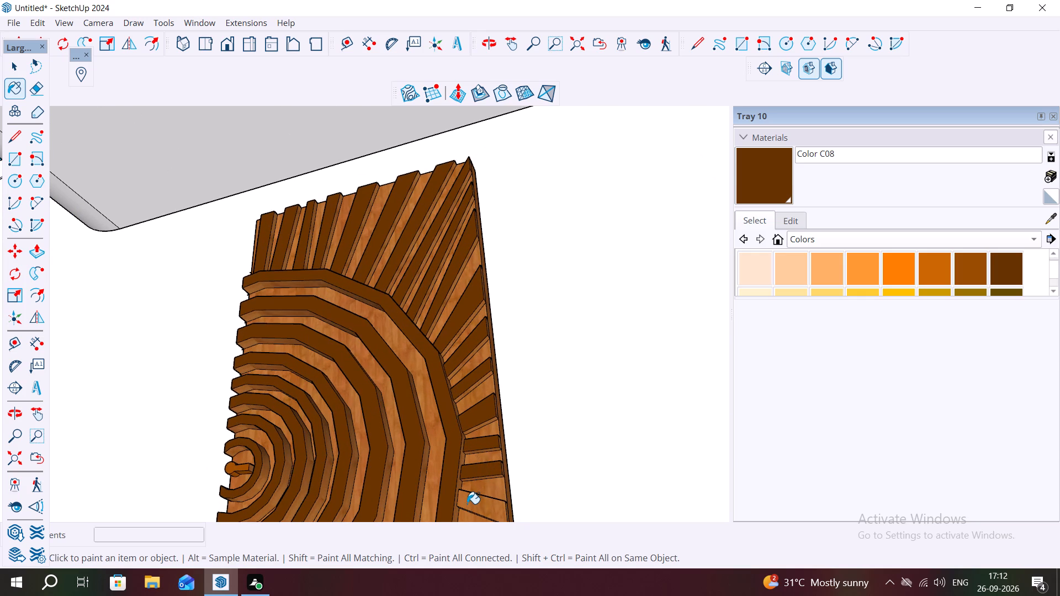
click(467, 504)
Continue painting the raised strips on the panel's outer side with Color C08, working down past the ring's middle.
scroll(480, 469, down, 5)
scroll(517, 400, down, 3)
middle_drag(519, 461, 527, 441)
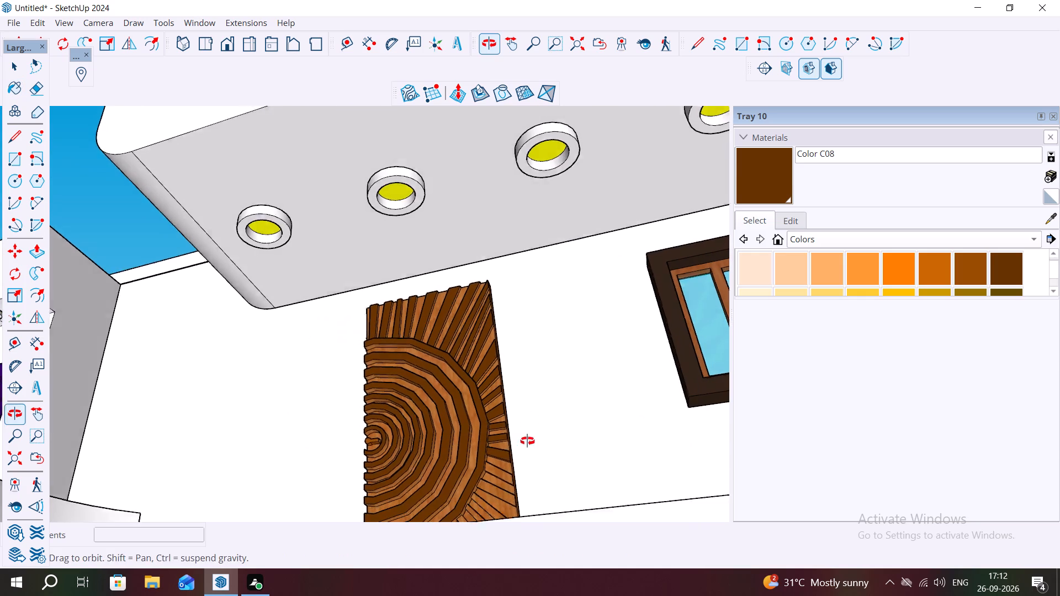
middle_drag(527, 441, 532, 418)
middle_drag(508, 451, 521, 513)
scroll(494, 512, up, 6)
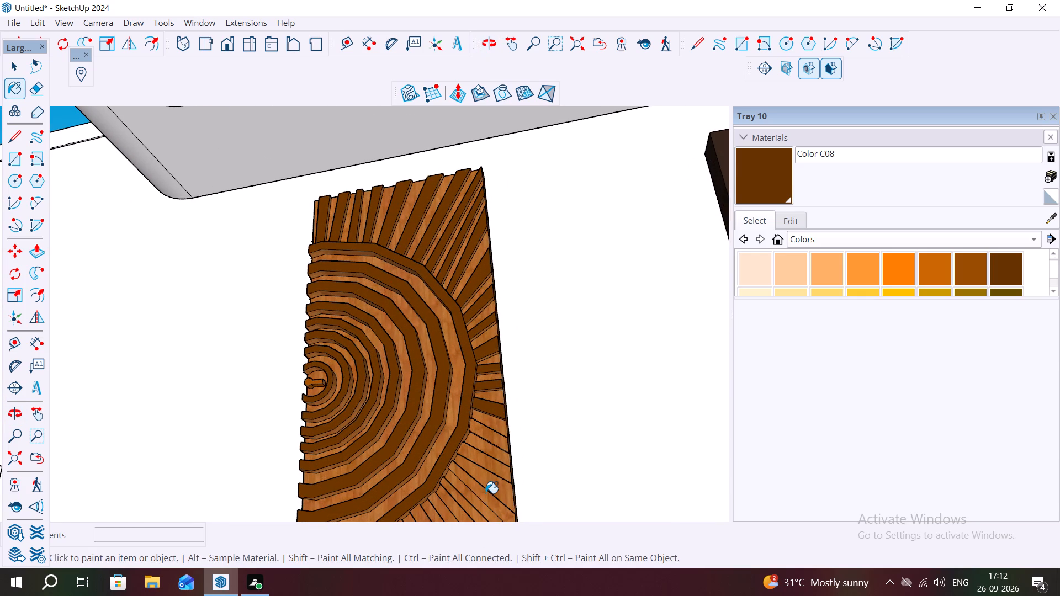
click(478, 499)
click(494, 471)
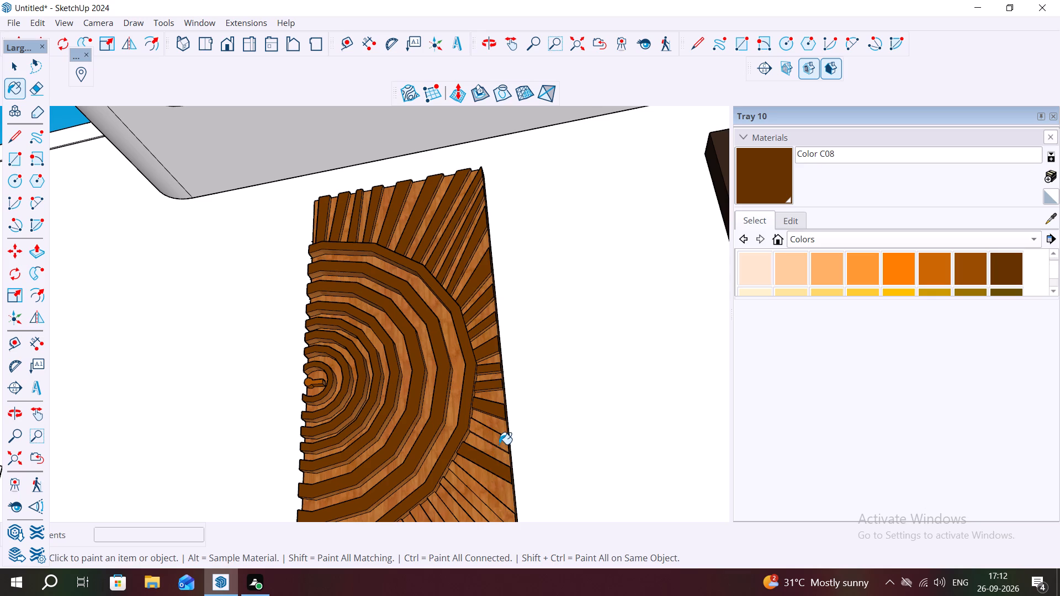
click(496, 444)
click(474, 492)
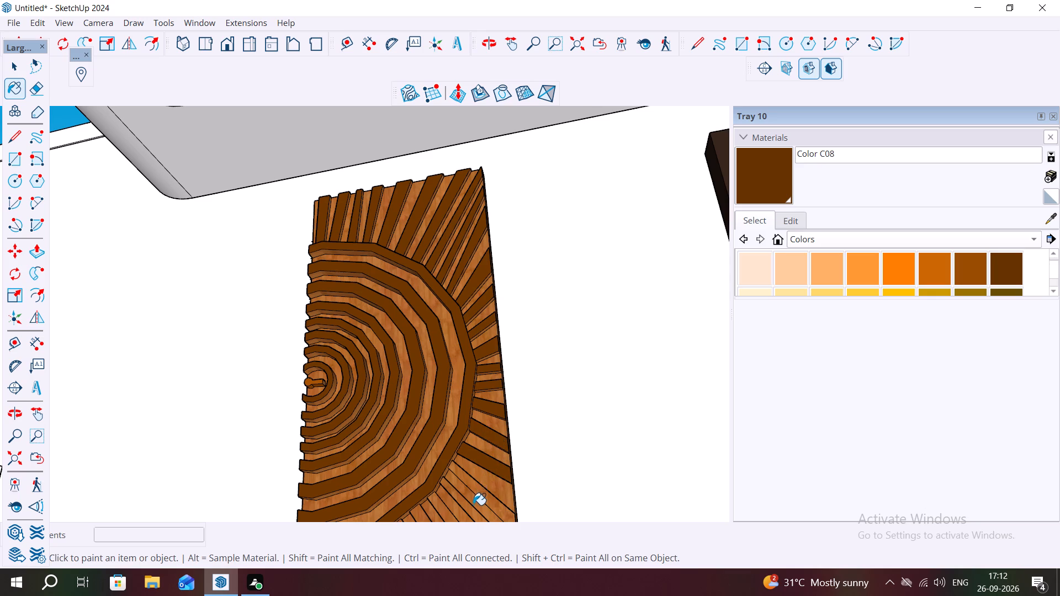
drag(476, 500, 481, 497)
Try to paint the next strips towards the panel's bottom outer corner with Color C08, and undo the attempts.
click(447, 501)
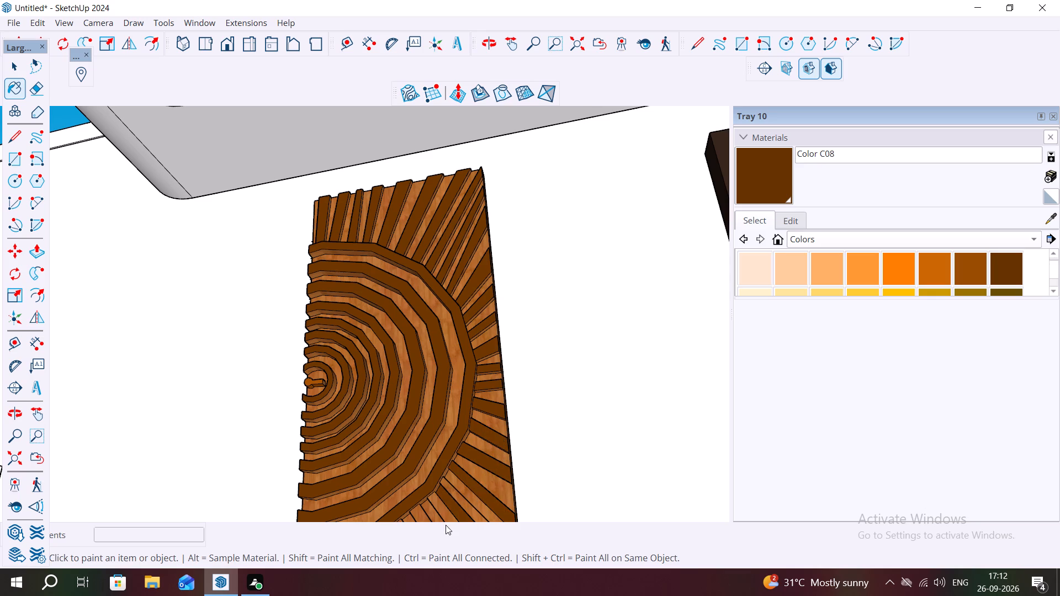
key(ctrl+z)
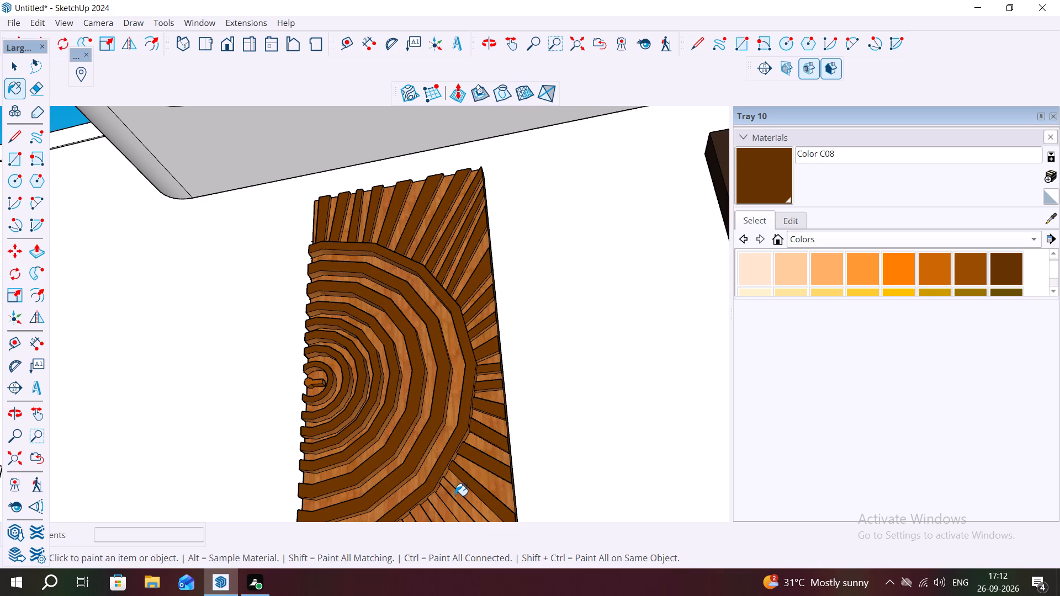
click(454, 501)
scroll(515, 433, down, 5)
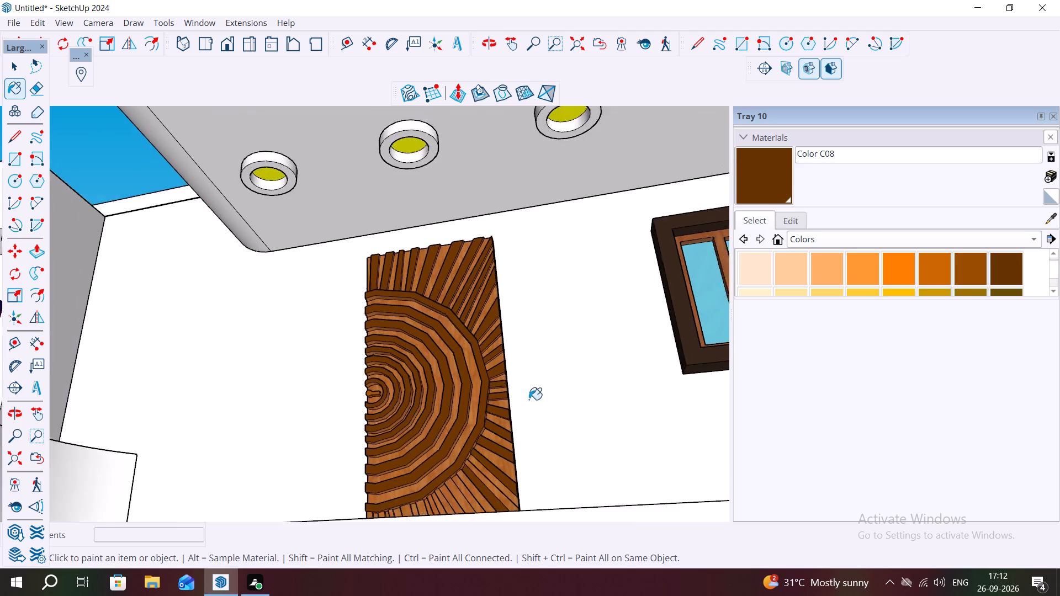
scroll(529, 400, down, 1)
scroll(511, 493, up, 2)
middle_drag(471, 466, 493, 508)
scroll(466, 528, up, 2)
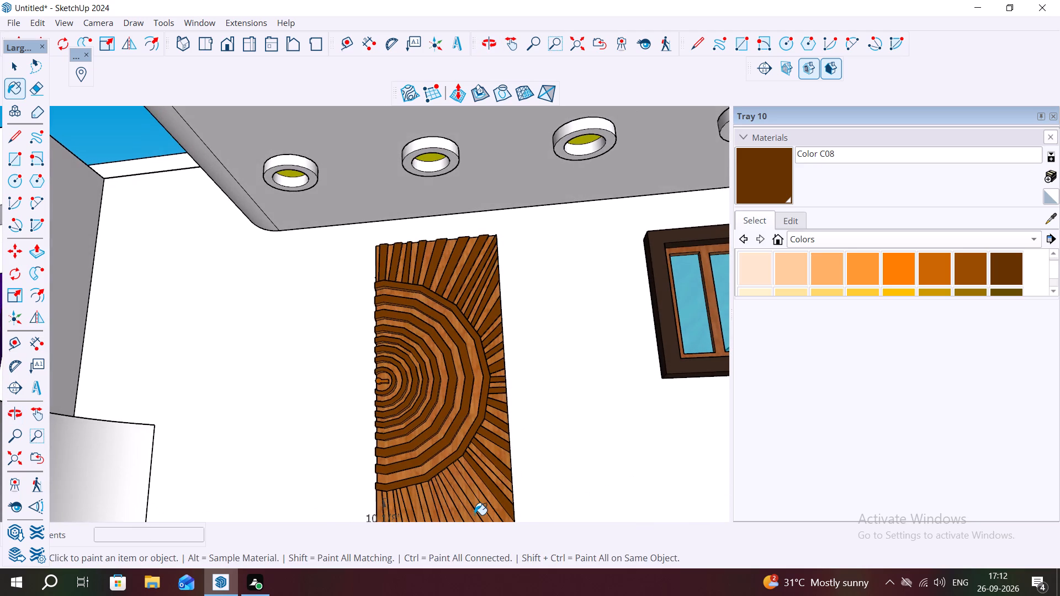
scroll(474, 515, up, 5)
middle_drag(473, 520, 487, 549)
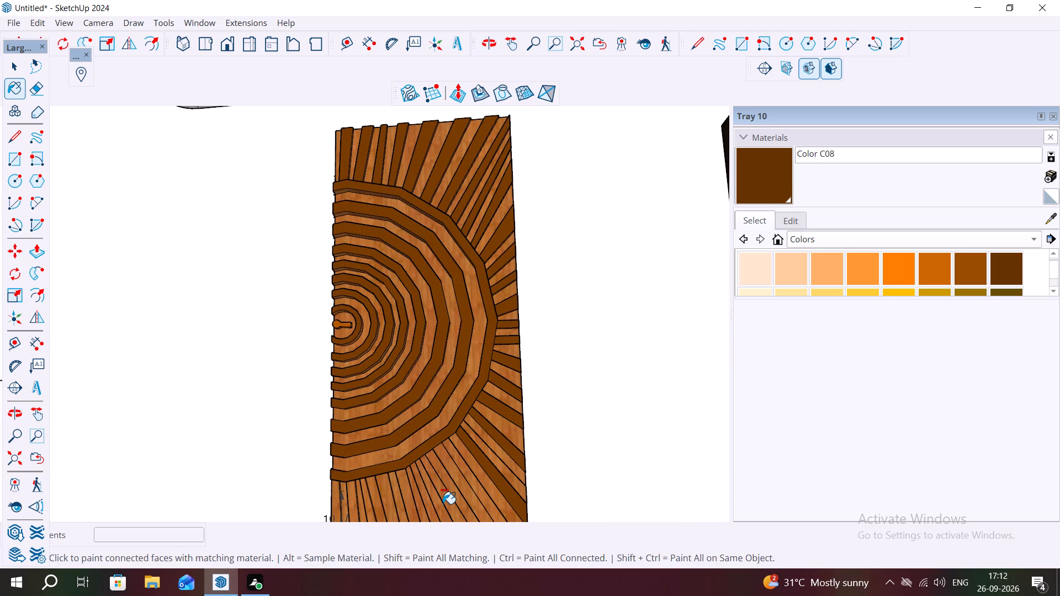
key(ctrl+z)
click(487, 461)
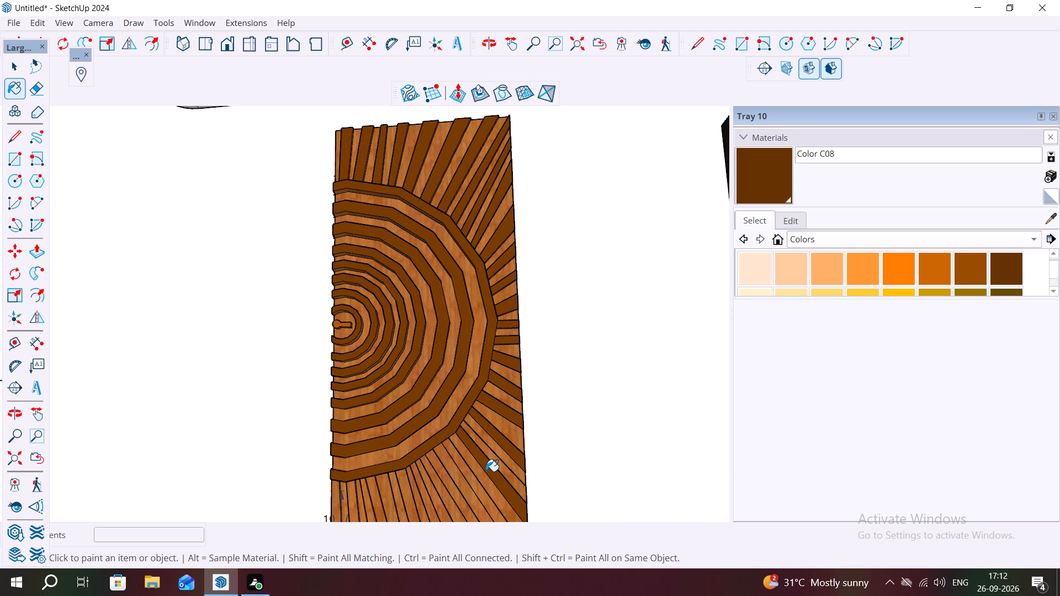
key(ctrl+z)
Paint the raised strips around the panel's bottom outer corner with Color C08, starting on the outer side.
scroll(493, 473, up, 3)
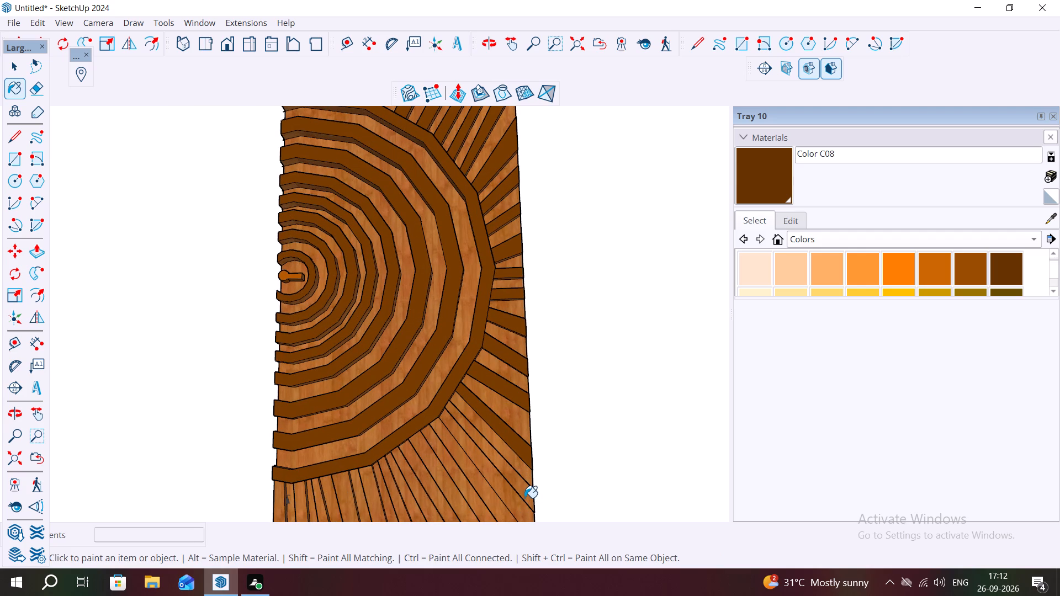
click(523, 496)
click(495, 519)
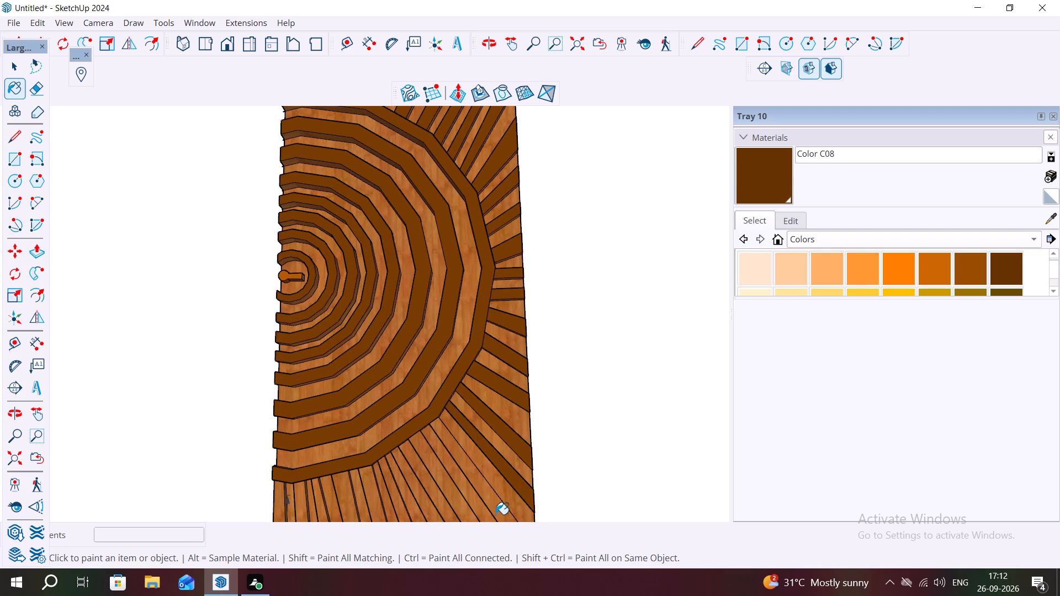
middle_drag(494, 506, 523, 494)
scroll(566, 464, down, 1)
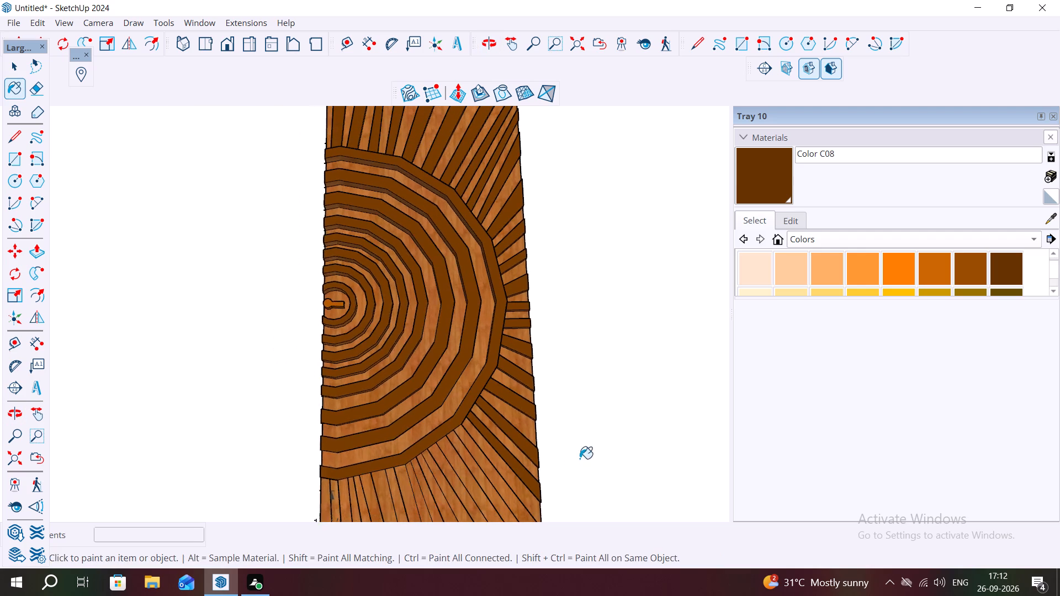
scroll(580, 459, down, 9)
scroll(526, 501, up, 5)
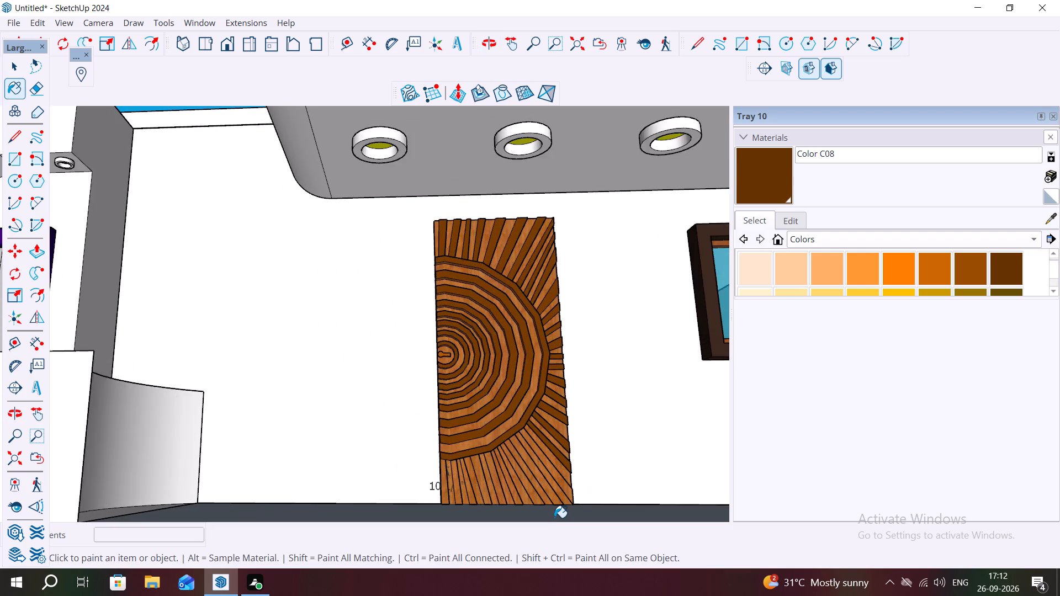
scroll(554, 518, up, 14)
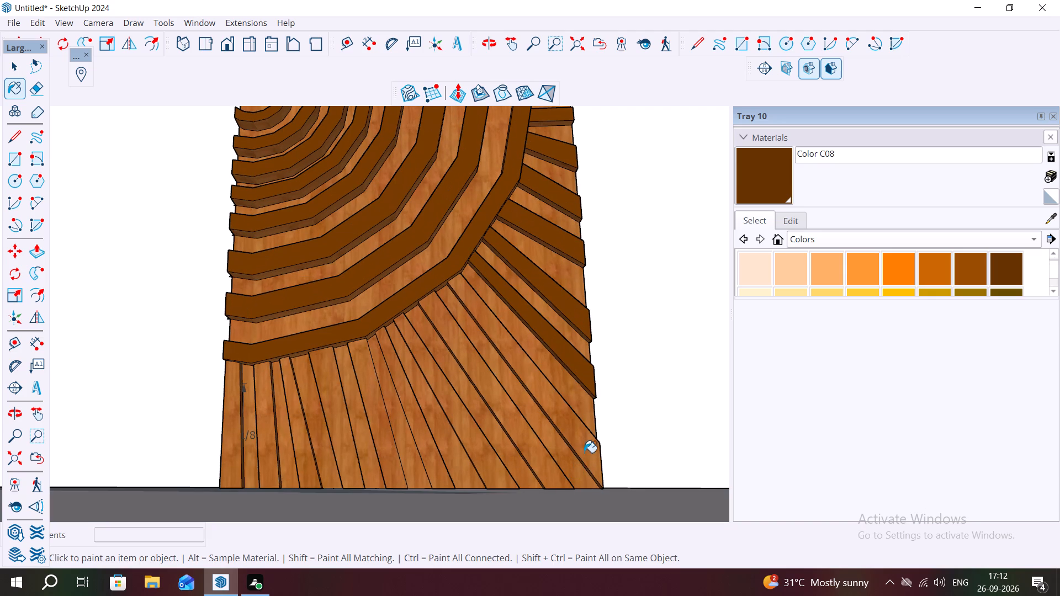
click(590, 446)
click(551, 481)
click(492, 485)
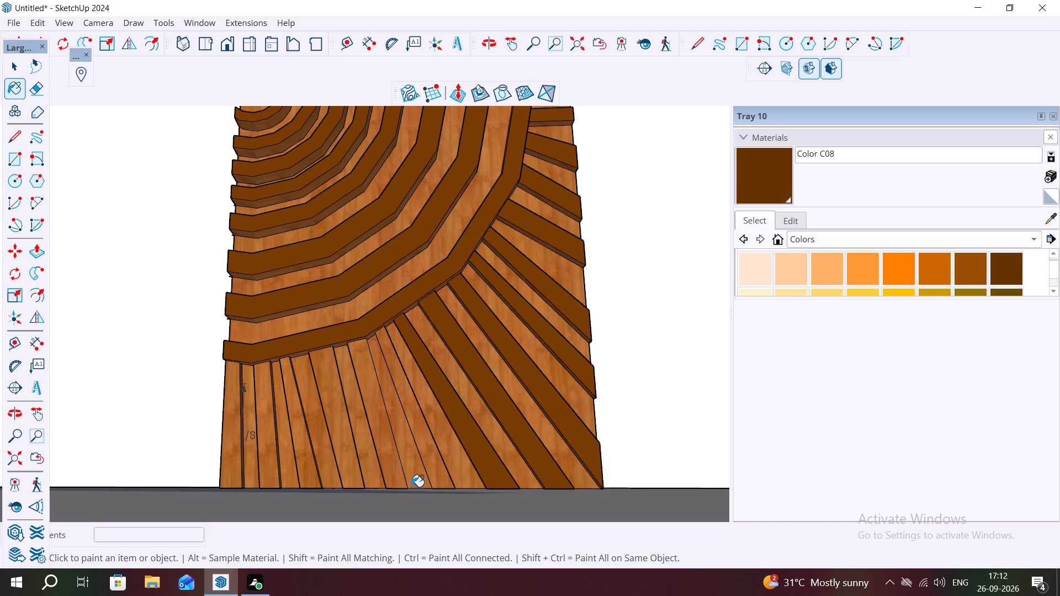
Paint the remaining raised strips along the panel's bottom edge with Color C08, working towards its inner side.
click(432, 476)
click(392, 486)
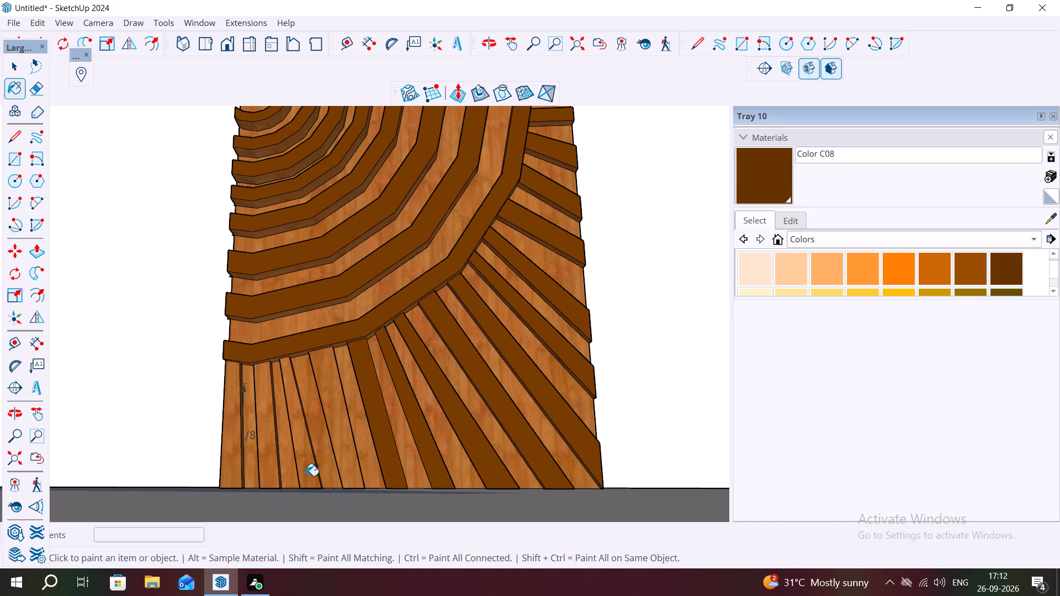
click(338, 457)
click(308, 476)
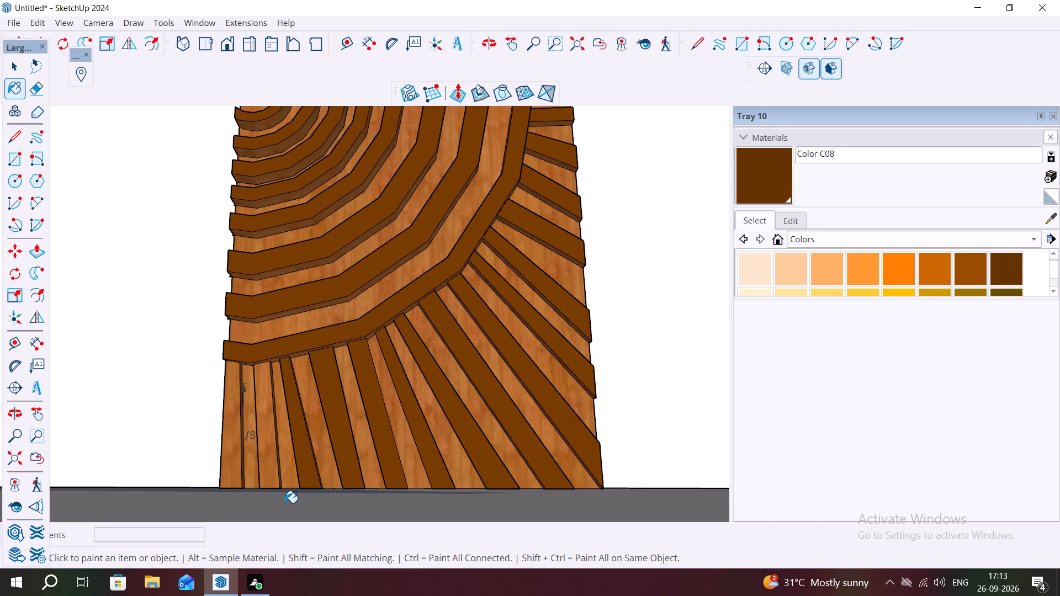
click(266, 487)
click(225, 483)
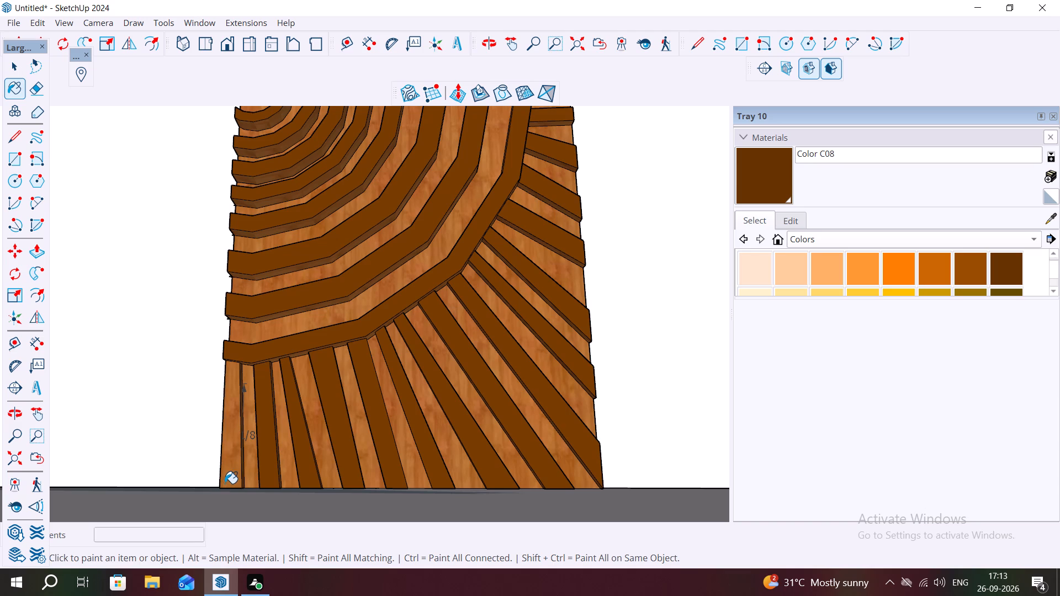
key(Escape)
Delete the leftover dimension label over the strips near the panel's bottom inner corner.
key(space)
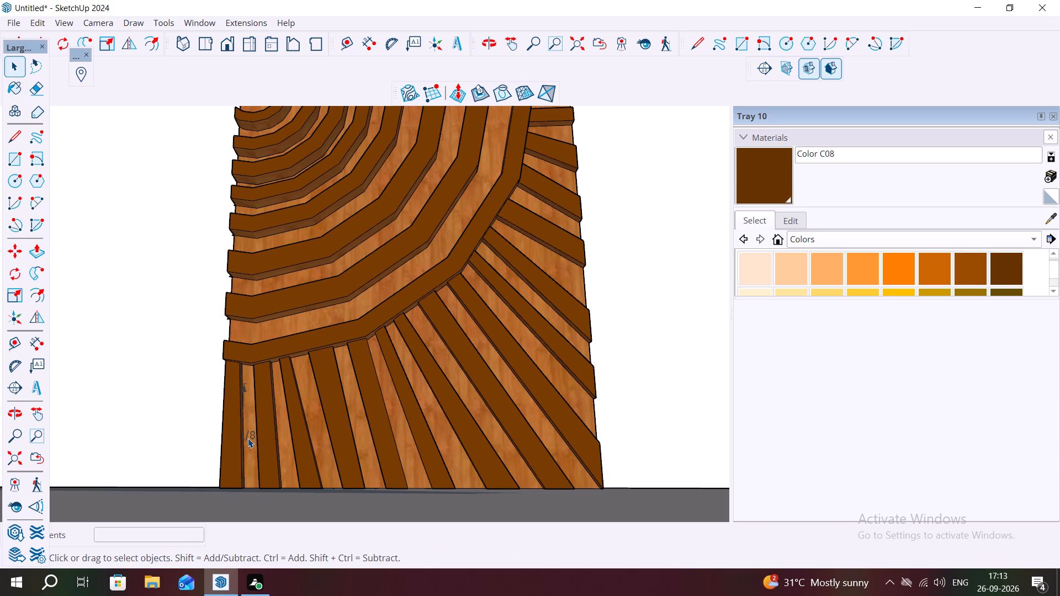
click(248, 434)
key(Delete)
Examine the carved wood panel and how it sits in the house's whole front facade.
scroll(328, 478, down, 16)
middle_drag(493, 450, 515, 472)
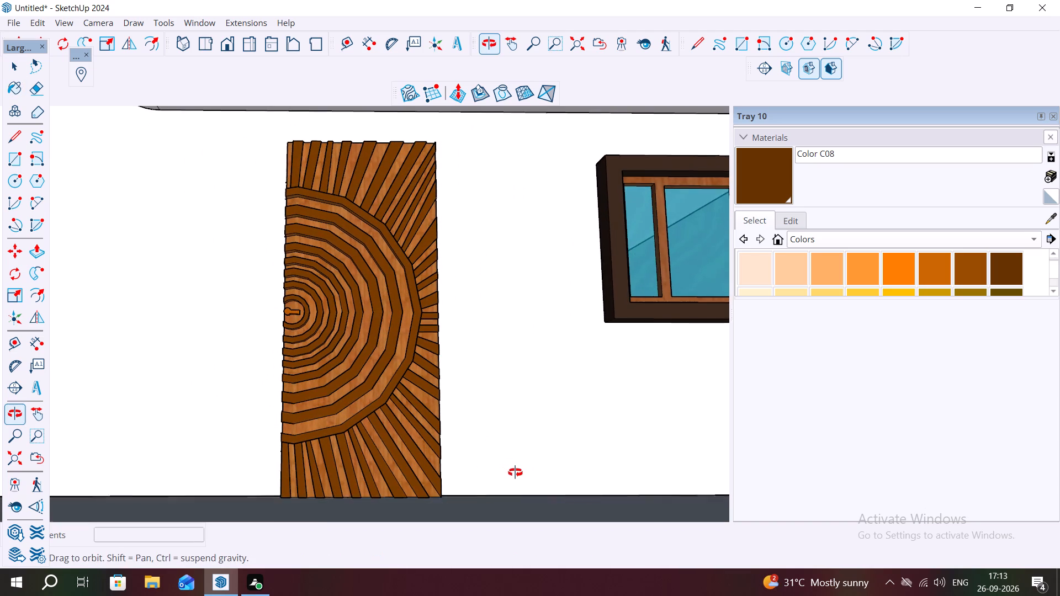
middle_drag(515, 472, 517, 475)
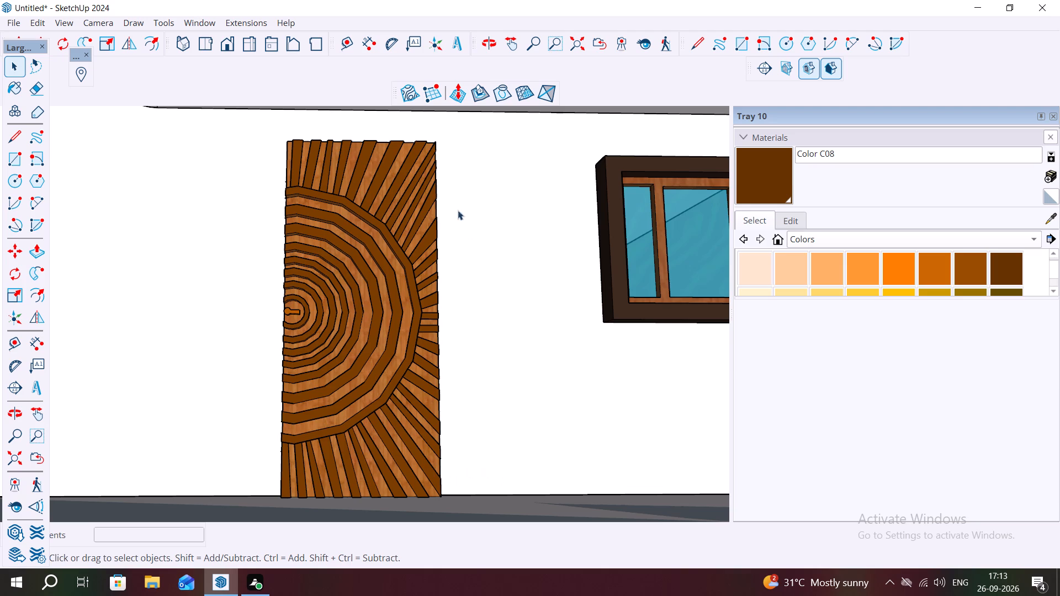
scroll(468, 276, down, 14)
middle_drag(570, 389, 565, 416)
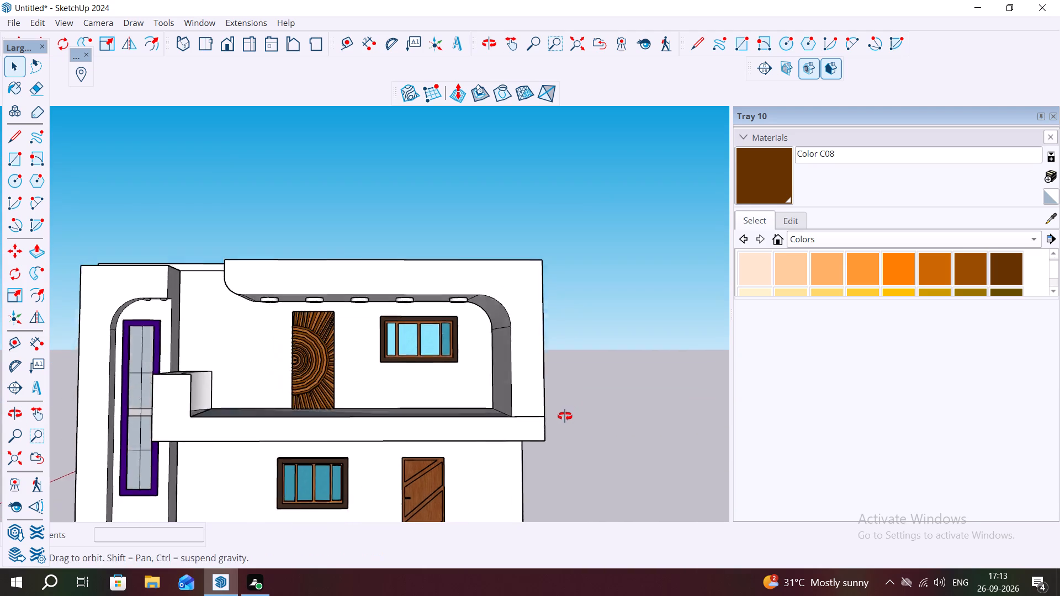
middle_drag(565, 416, 565, 417)
scroll(628, 393, down, 5)
middle_drag(674, 417, 650, 427)
scroll(334, 493, up, 1)
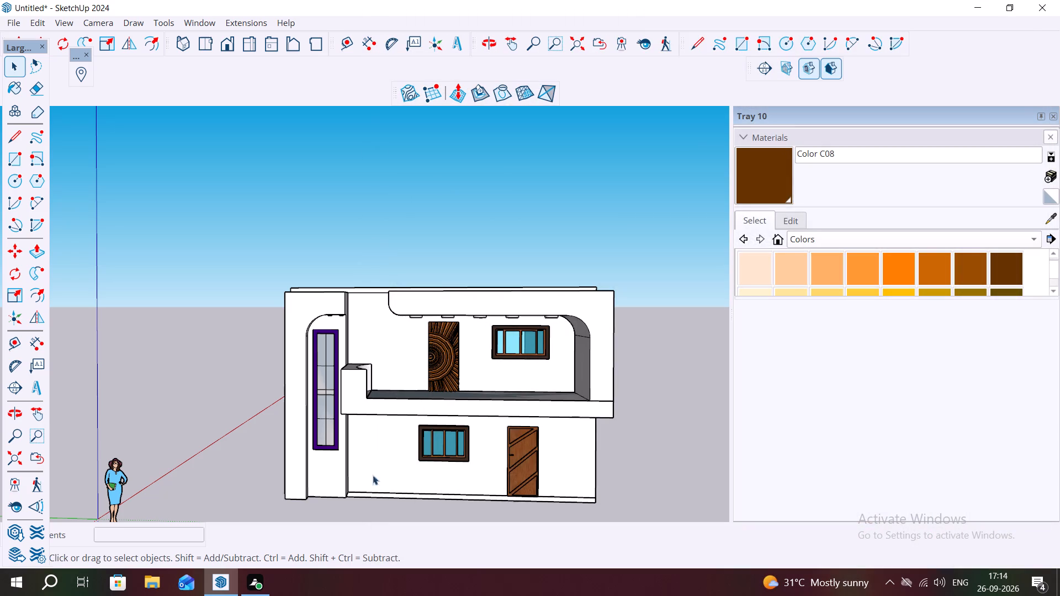
Draw a ground rectangle about 10' 6" by 1' 11" extending forward from the base of the house's tall-window side.
scroll(603, 490, down, 2)
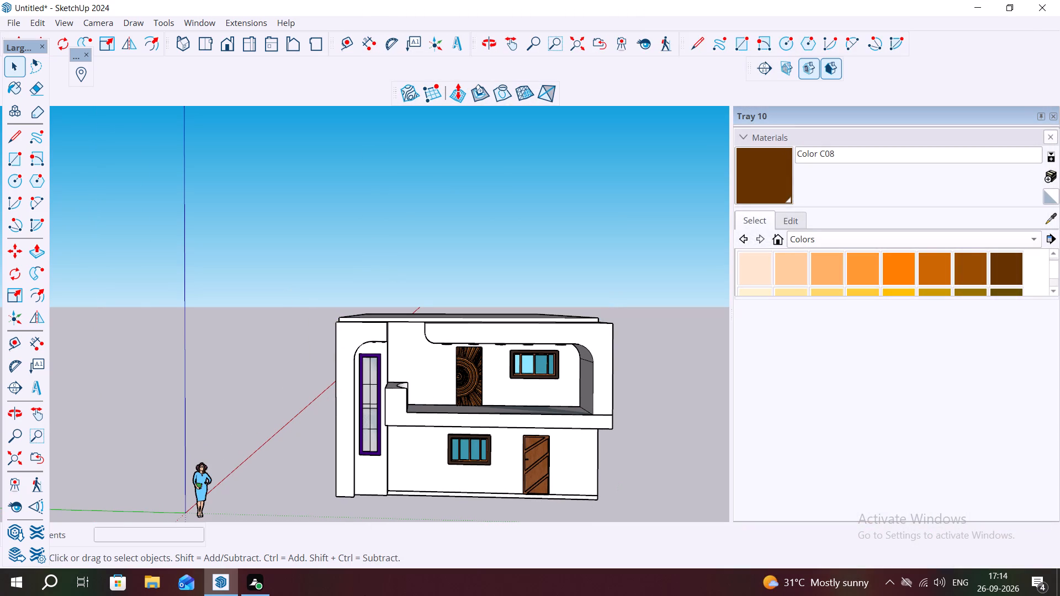
scroll(660, 370, down, 3)
middle_drag(447, 489, 443, 486)
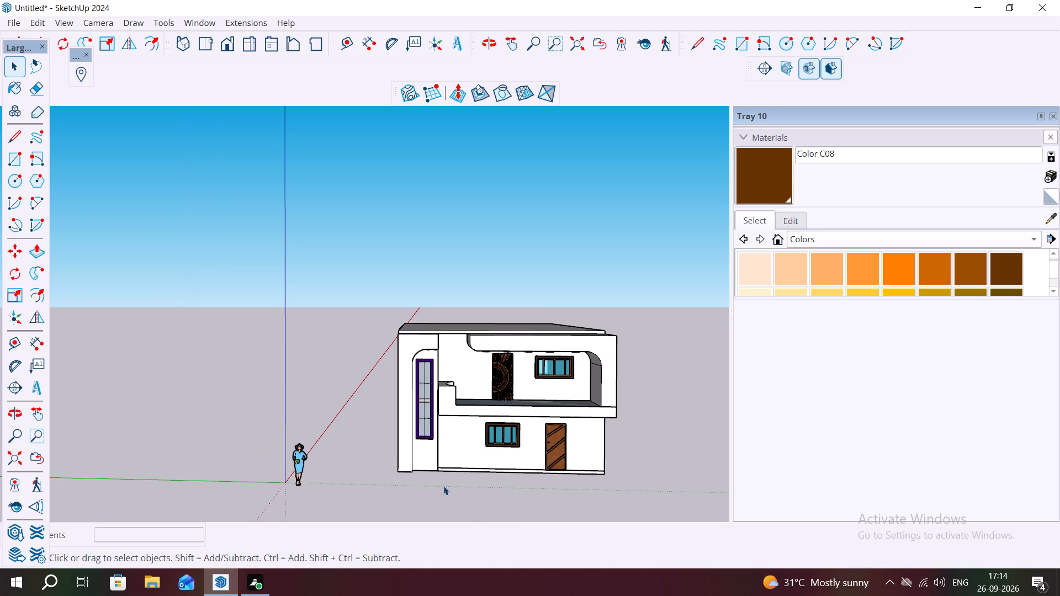
middle_drag(443, 486, 447, 521)
scroll(426, 477, up, 4)
middle_drag(362, 478, 375, 512)
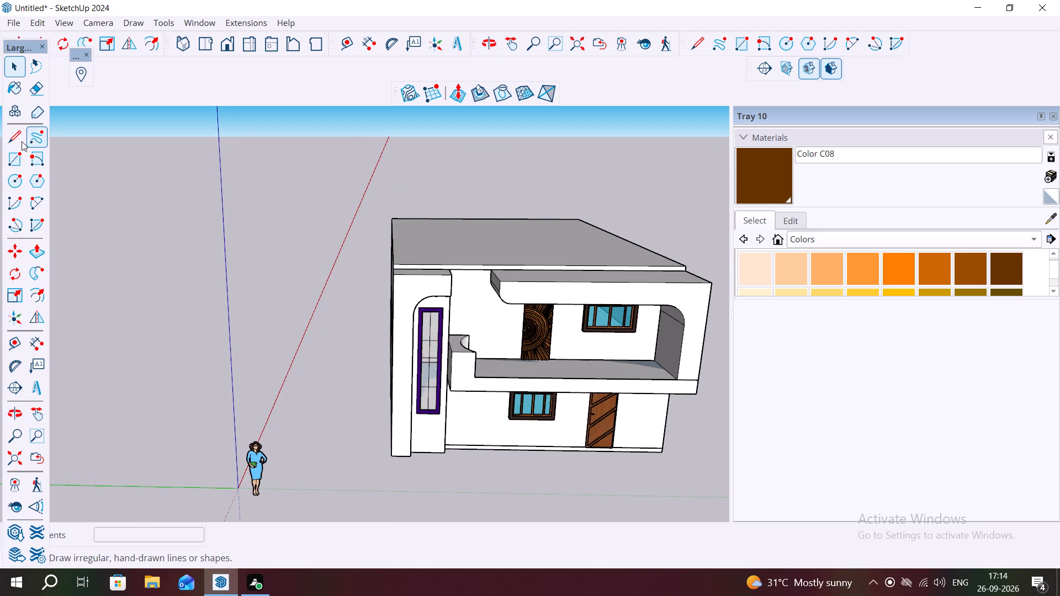
click(14, 167)
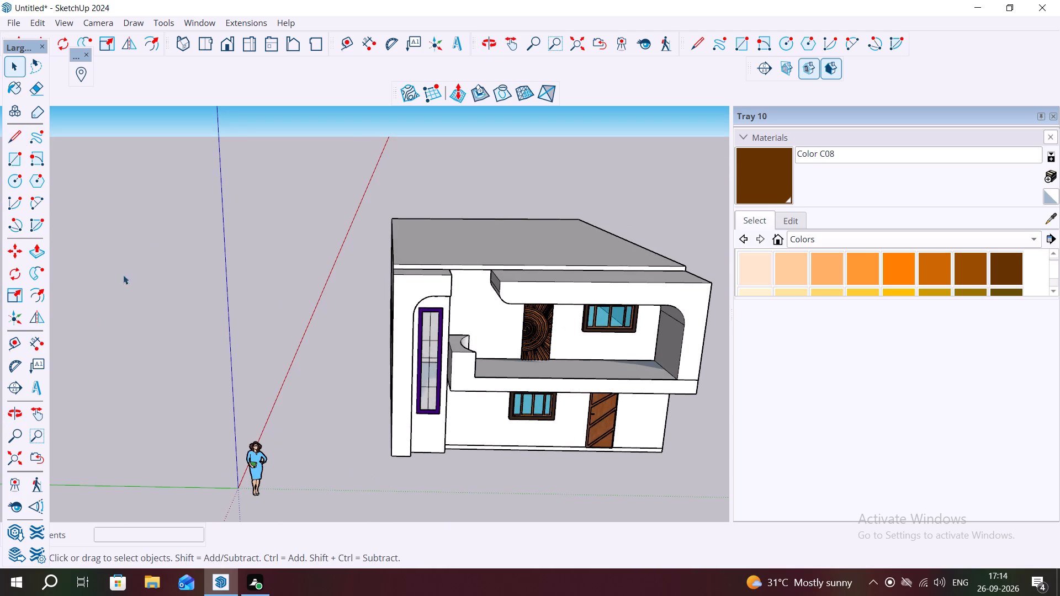
click(16, 160)
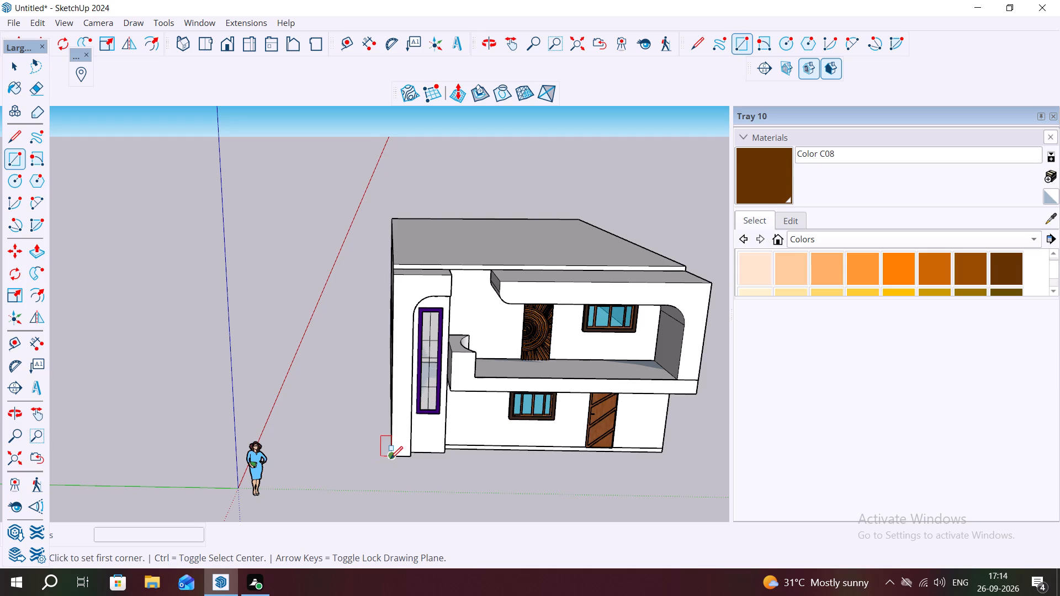
drag(390, 459, 398, 468)
click(413, 508)
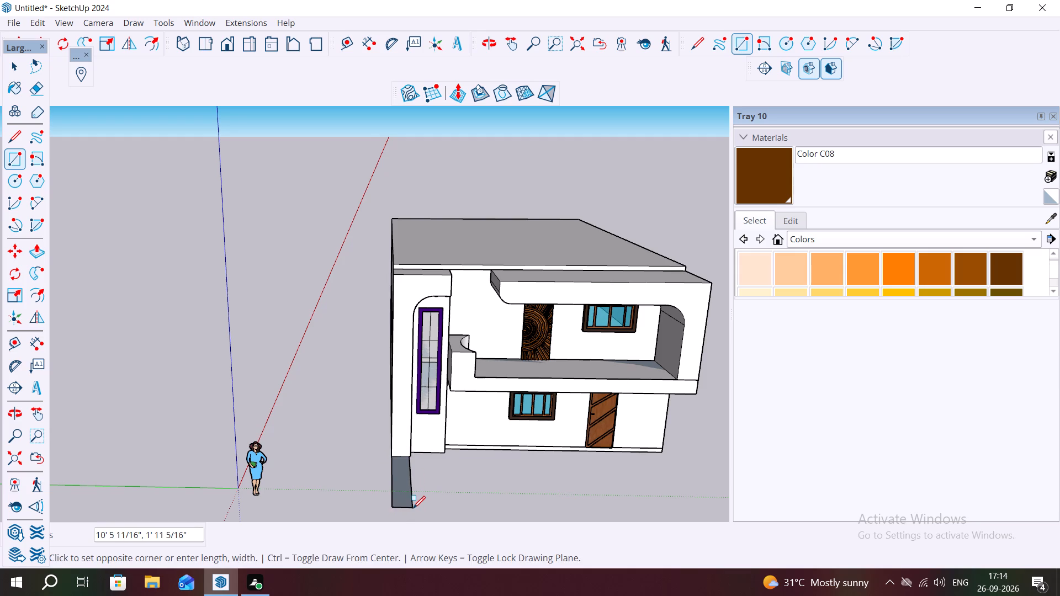
Draw a ground rectangle about 28' 9" by 1' 9" from the first strip's front corner, running along the house's front.
drag(396, 503, 475, 508)
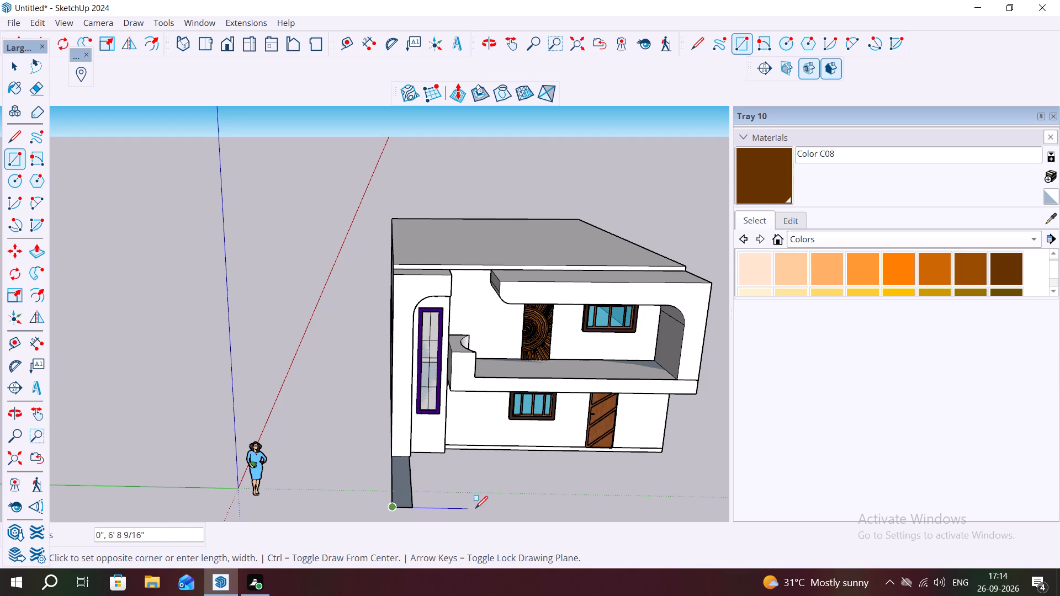
drag(475, 508, 690, 506)
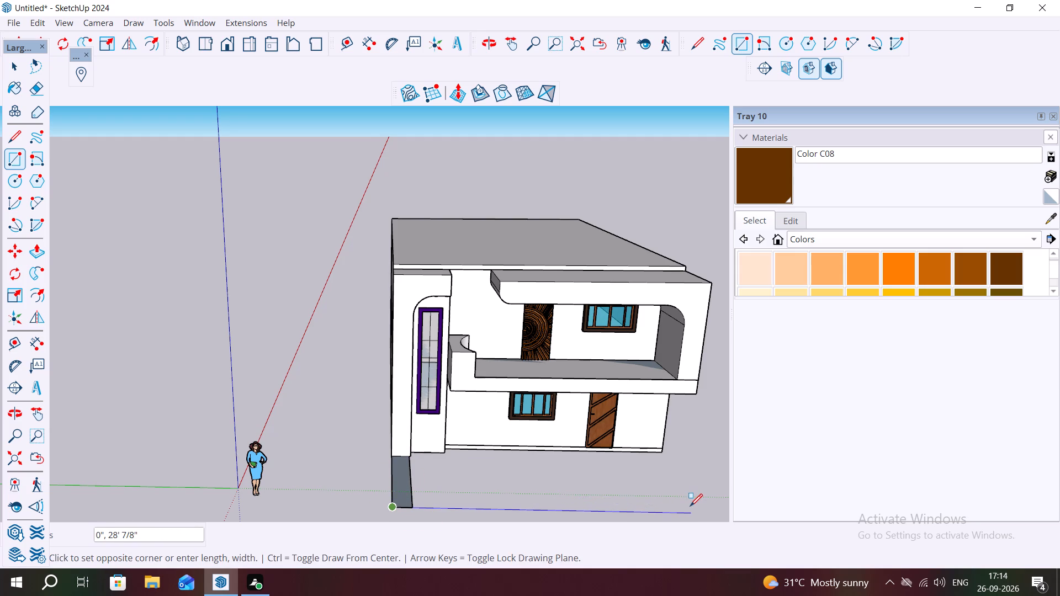
drag(690, 506, 690, 503)
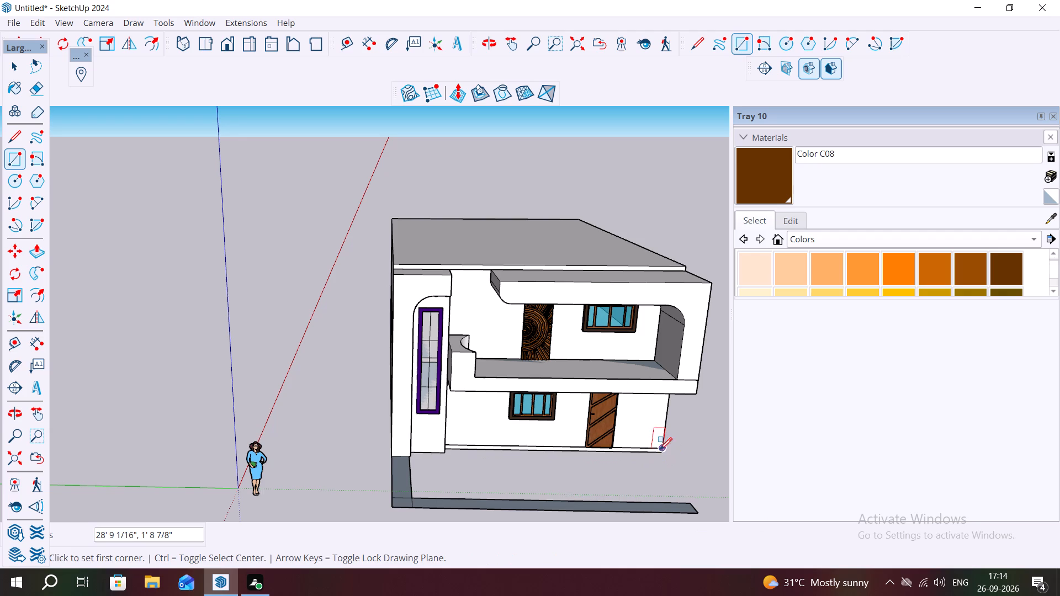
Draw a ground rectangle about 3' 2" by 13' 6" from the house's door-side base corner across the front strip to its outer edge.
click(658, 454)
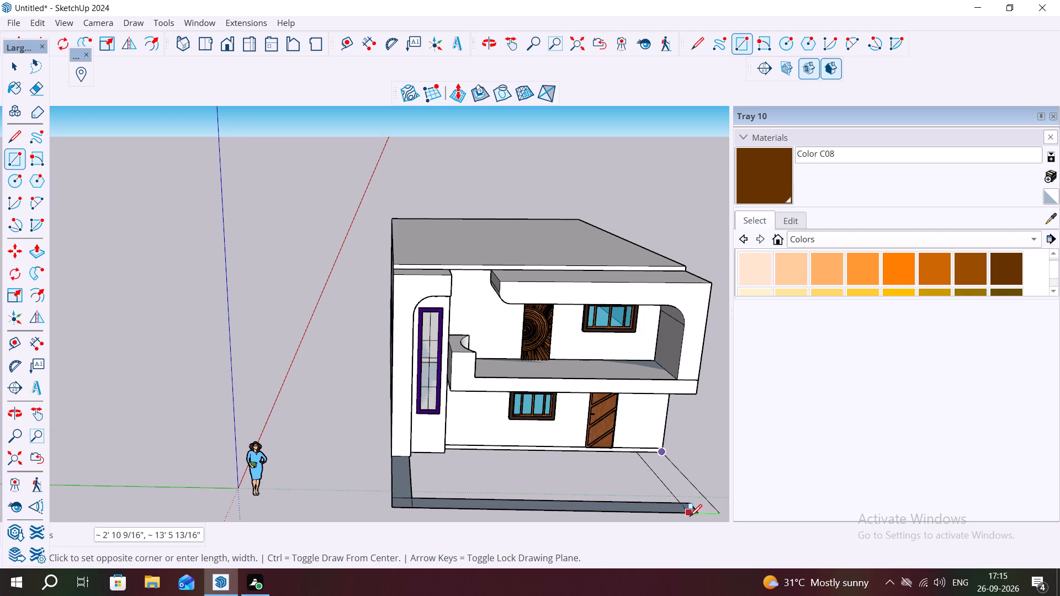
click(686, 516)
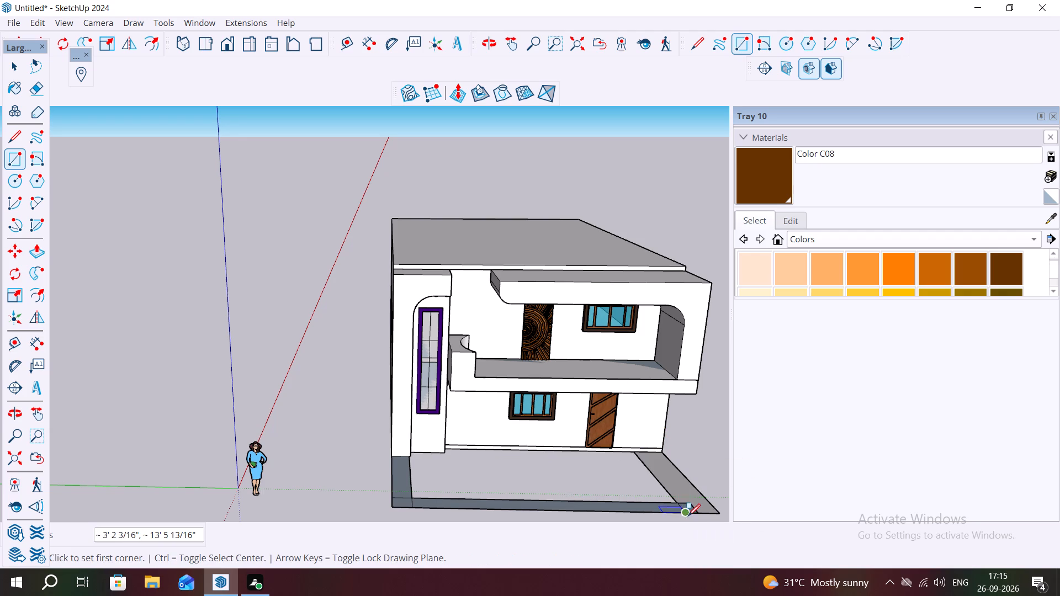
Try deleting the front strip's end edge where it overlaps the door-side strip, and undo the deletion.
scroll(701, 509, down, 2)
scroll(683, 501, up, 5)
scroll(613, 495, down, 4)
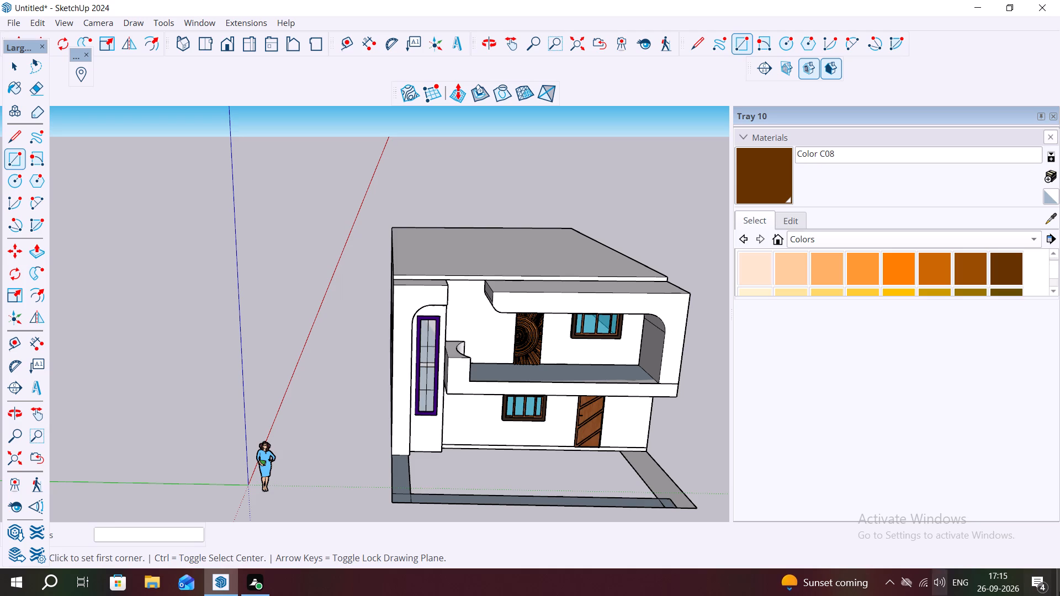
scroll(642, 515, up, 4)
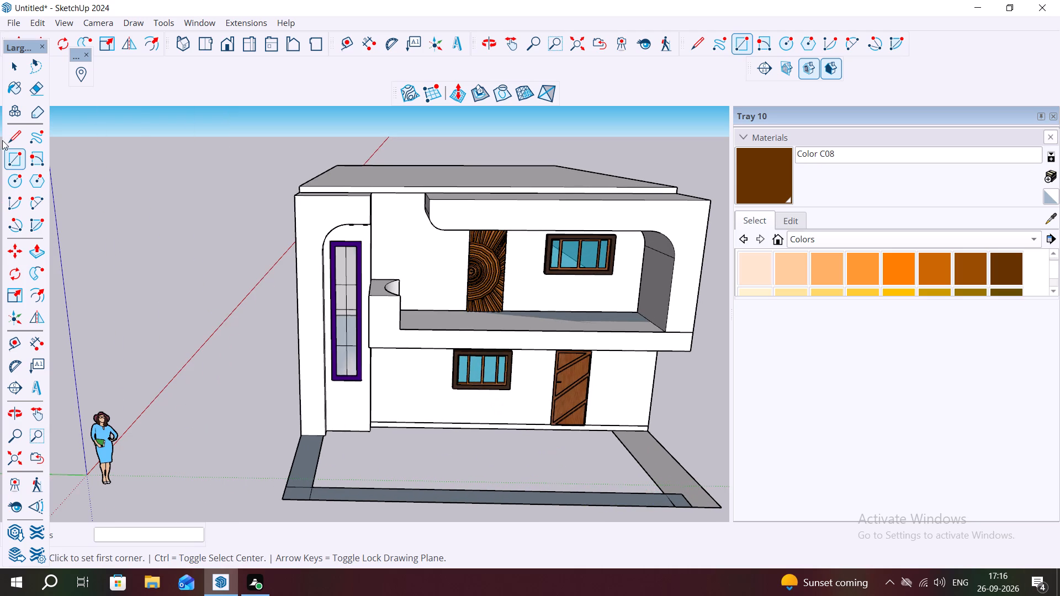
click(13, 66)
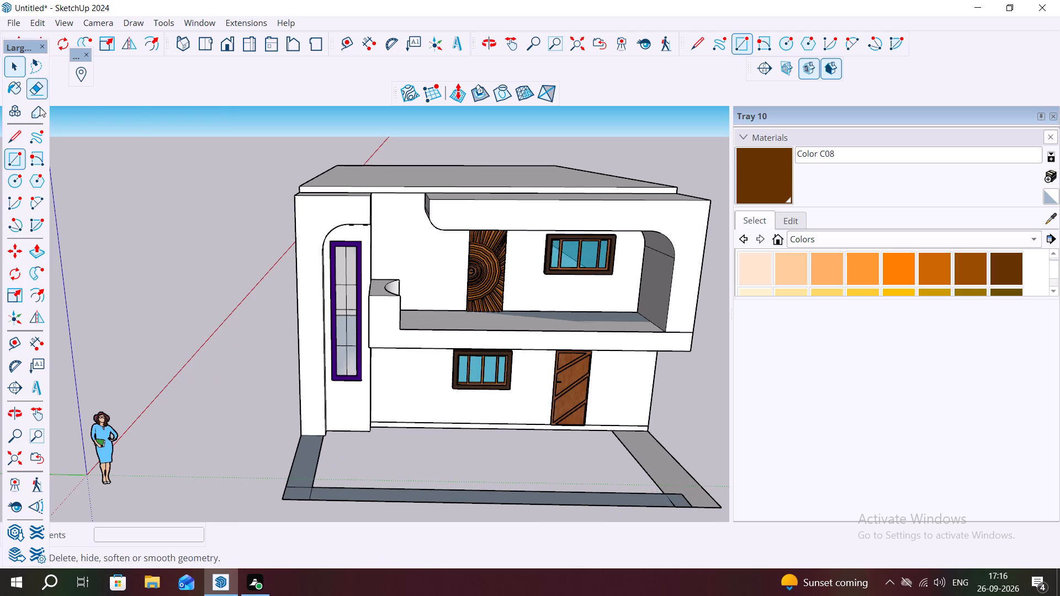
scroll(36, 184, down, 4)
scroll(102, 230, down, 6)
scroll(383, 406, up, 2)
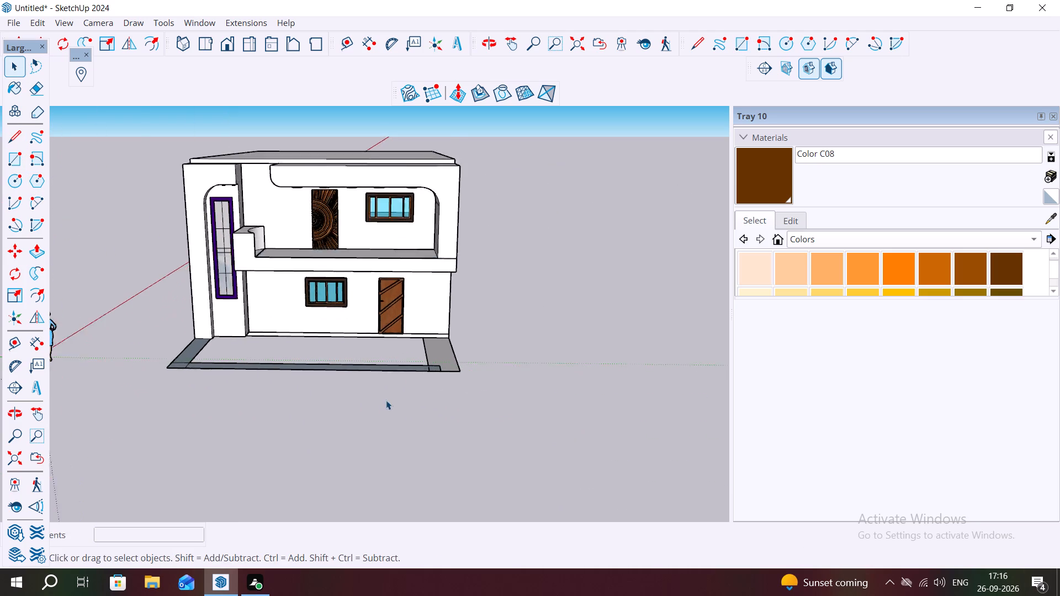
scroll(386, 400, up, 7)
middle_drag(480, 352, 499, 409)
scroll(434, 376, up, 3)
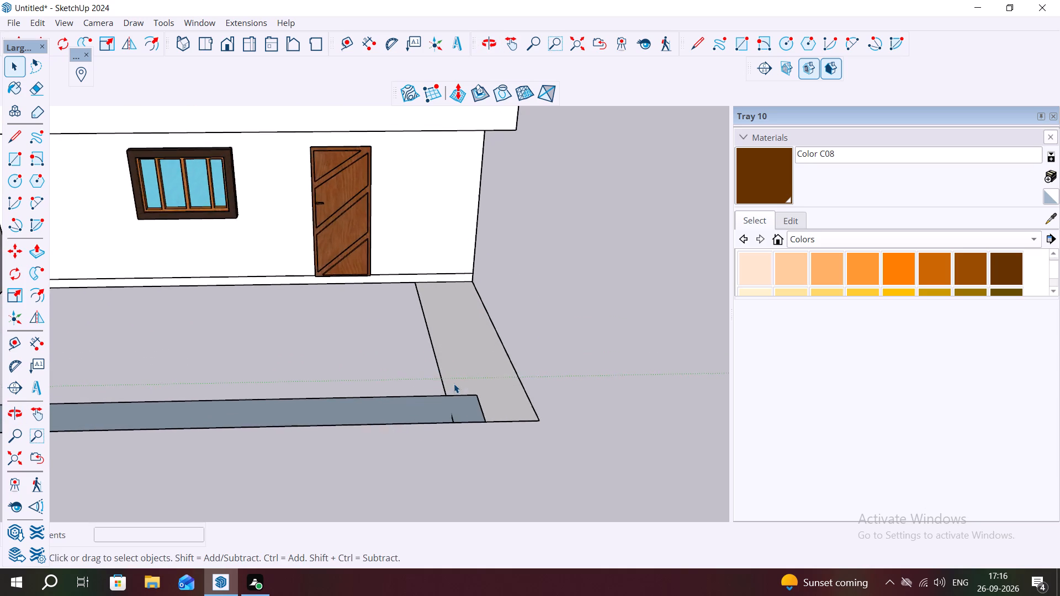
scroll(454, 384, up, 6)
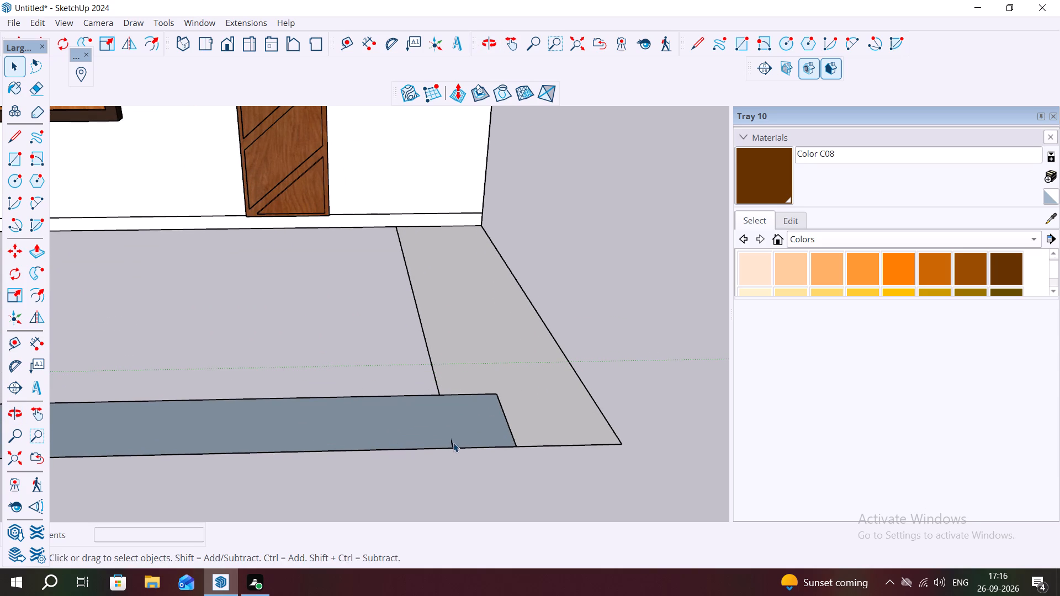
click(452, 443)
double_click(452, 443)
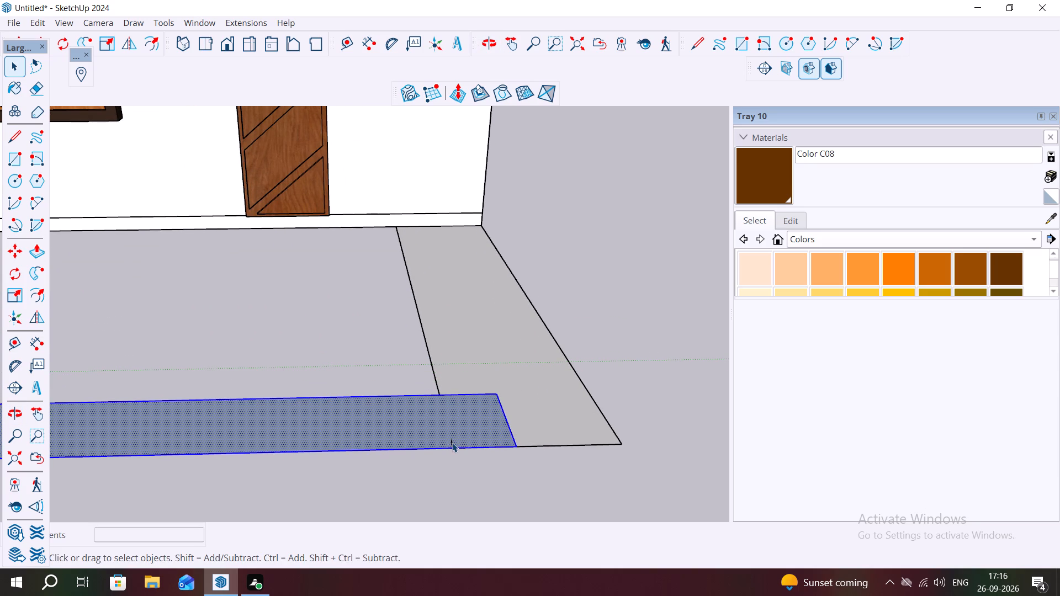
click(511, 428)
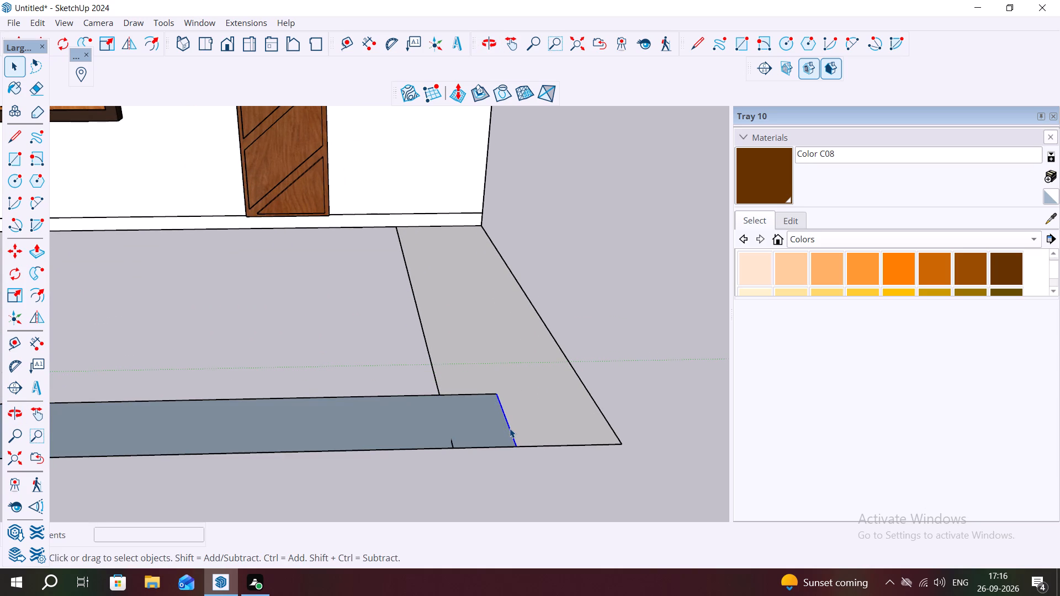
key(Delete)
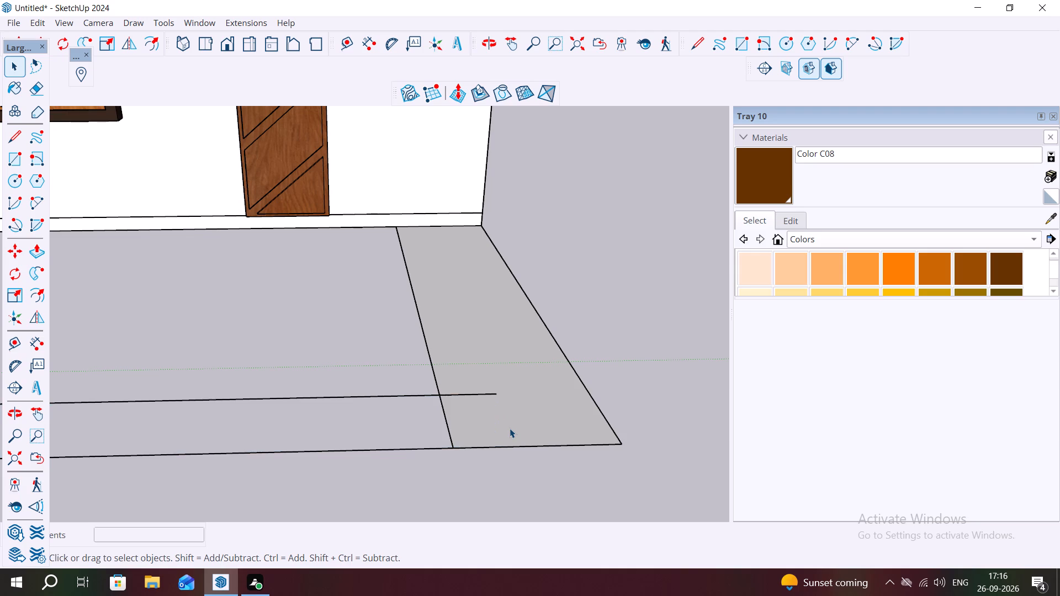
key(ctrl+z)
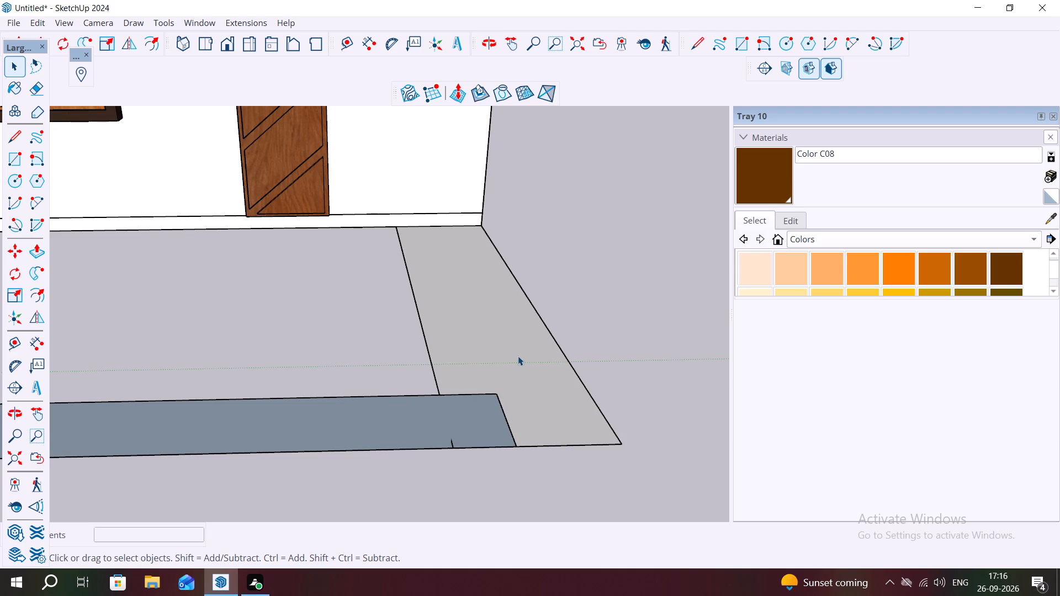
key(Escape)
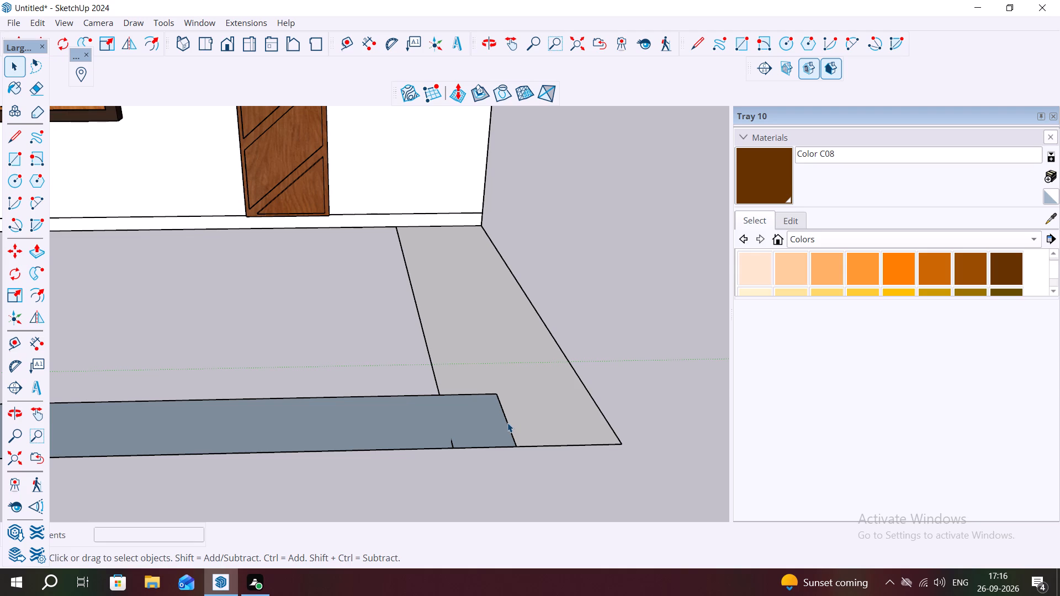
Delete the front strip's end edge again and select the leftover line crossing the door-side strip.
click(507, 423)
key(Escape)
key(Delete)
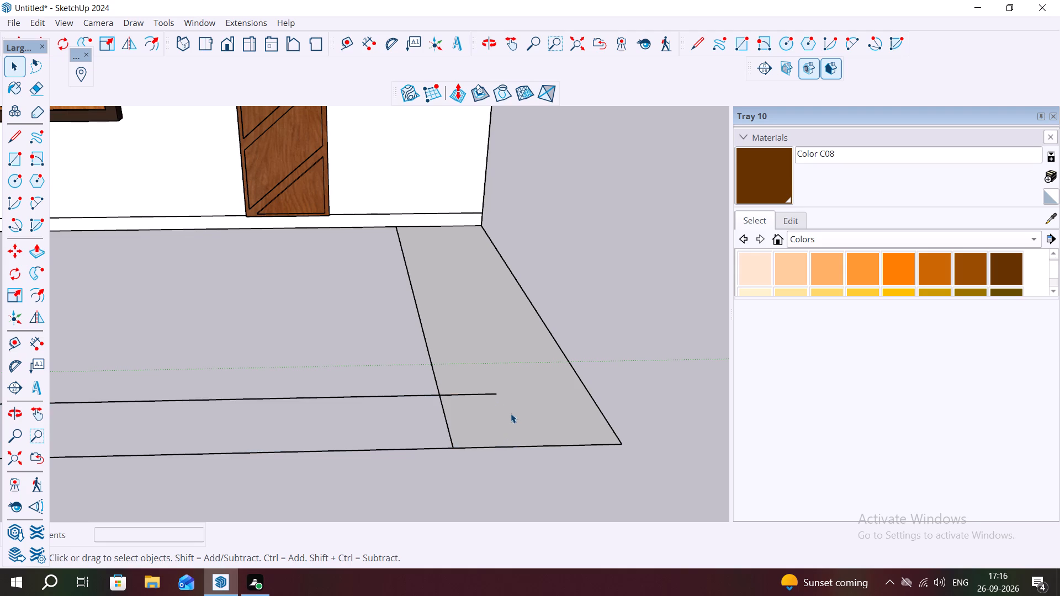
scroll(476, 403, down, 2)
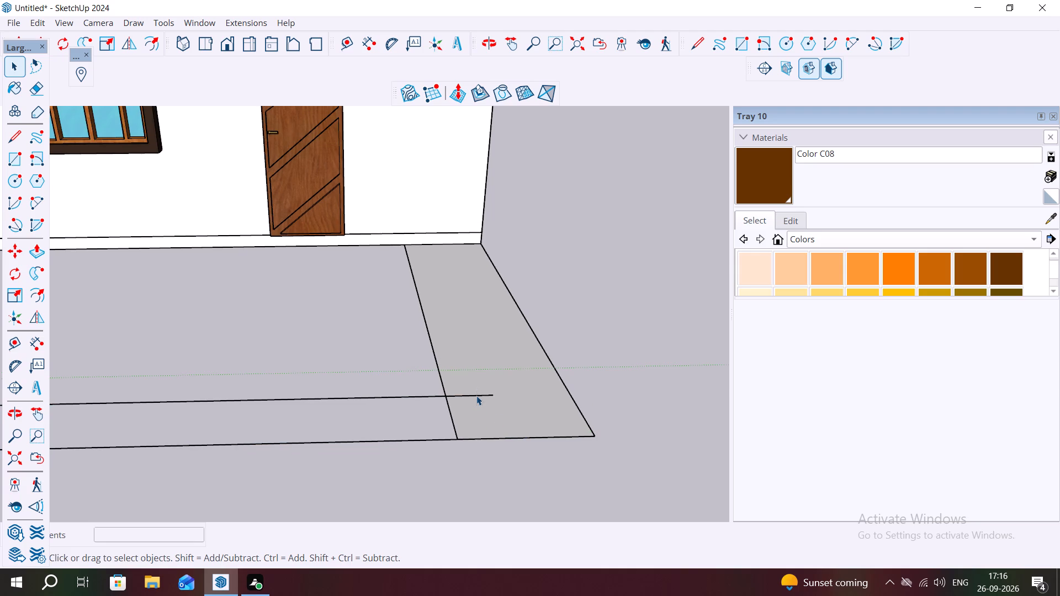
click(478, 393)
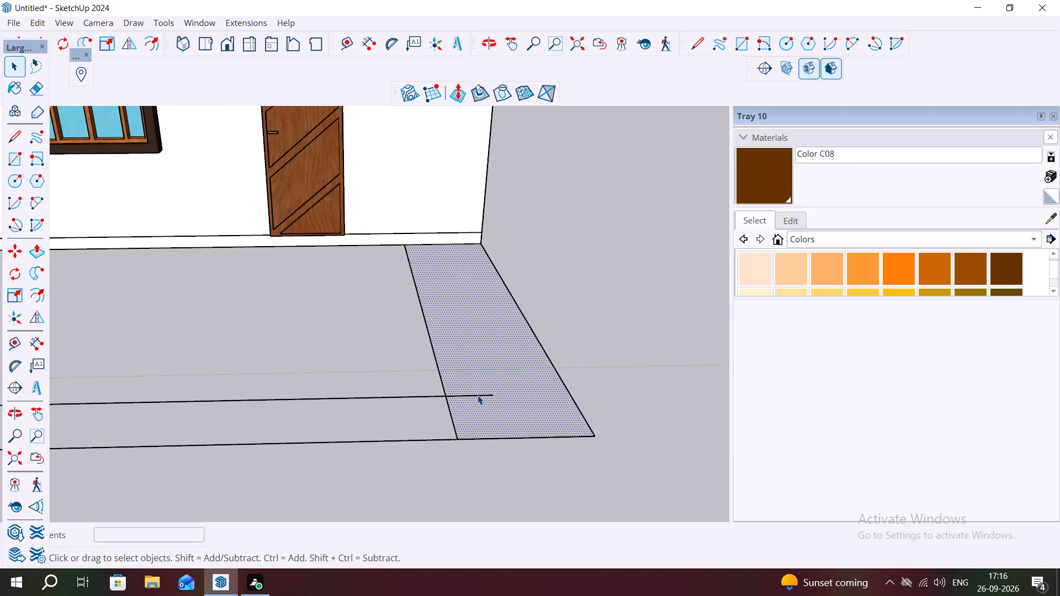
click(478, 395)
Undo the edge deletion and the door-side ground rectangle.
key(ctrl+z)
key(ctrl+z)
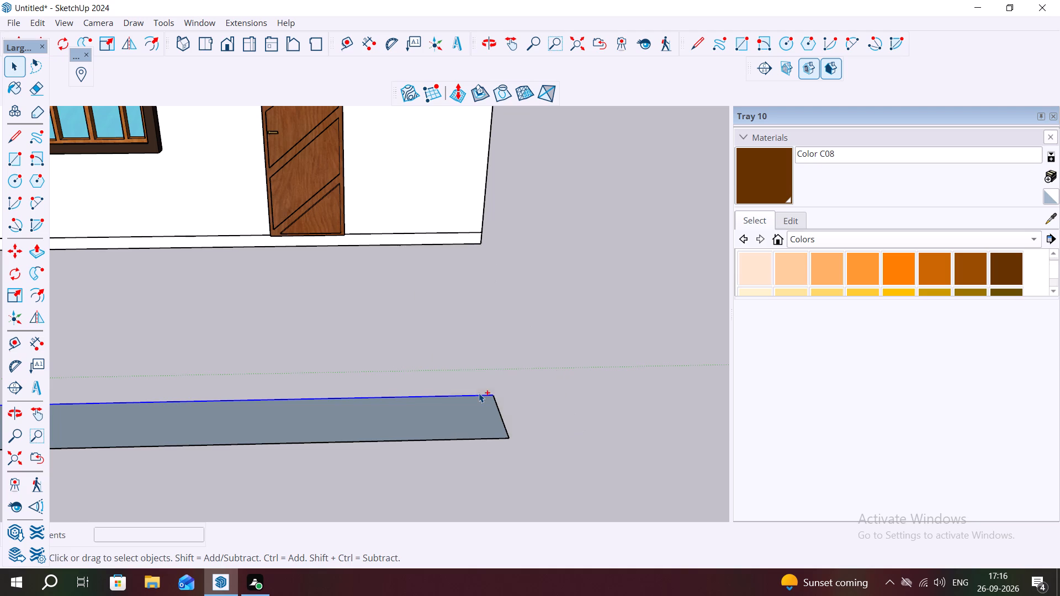
Undo the ground strip that runs along the house's front.
key(ctrl+z)
scroll(467, 387, down, 7)
scroll(480, 324, down, 3)
scroll(367, 361, down, 2)
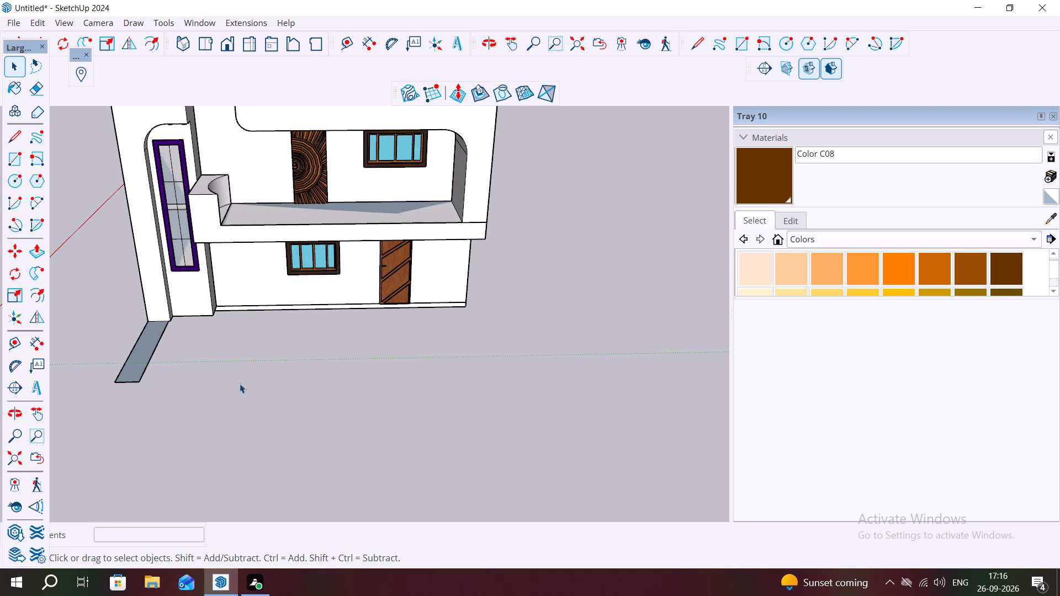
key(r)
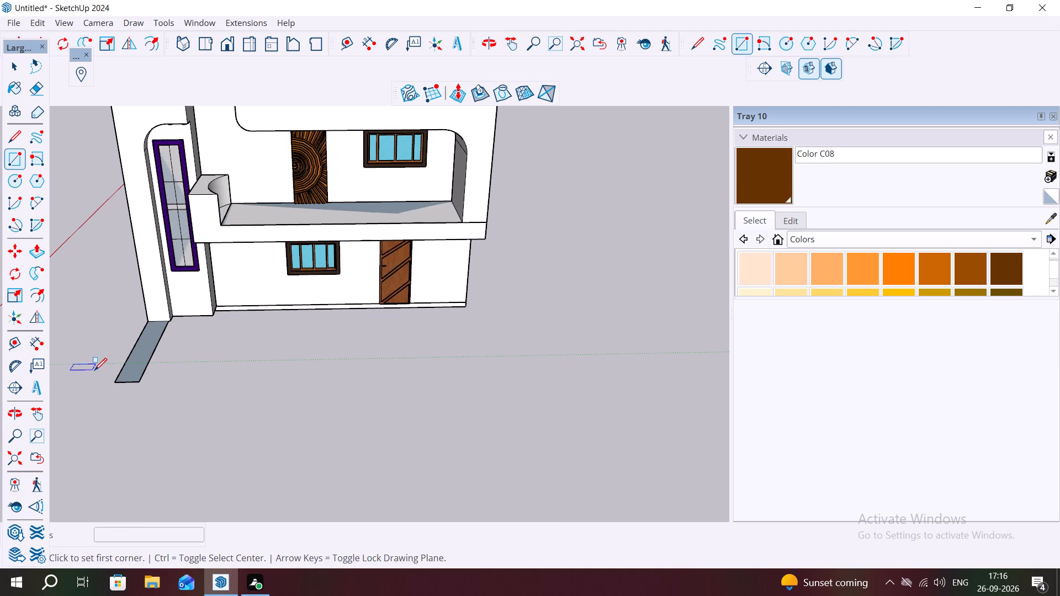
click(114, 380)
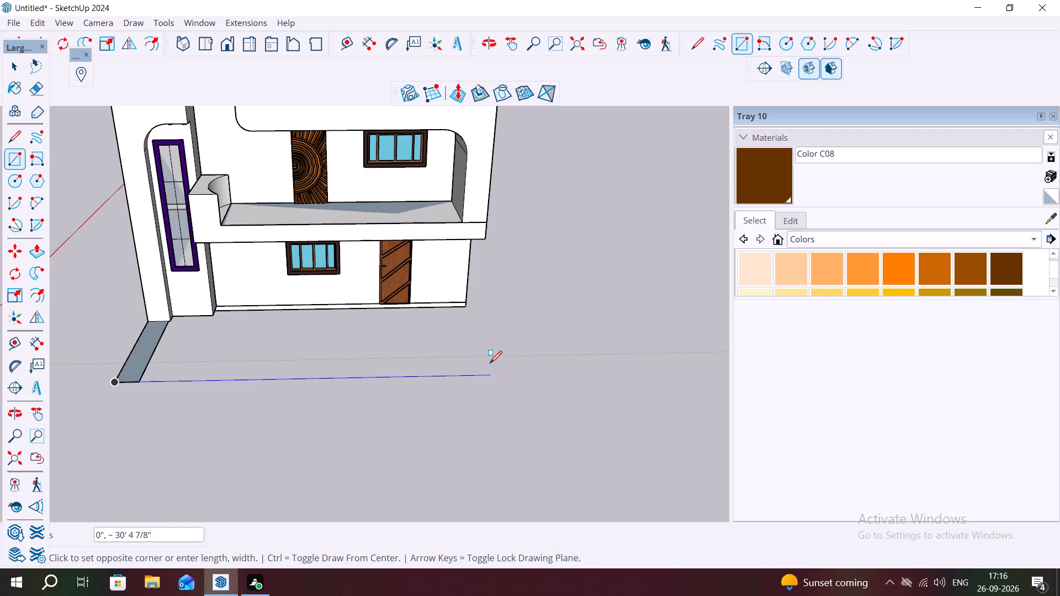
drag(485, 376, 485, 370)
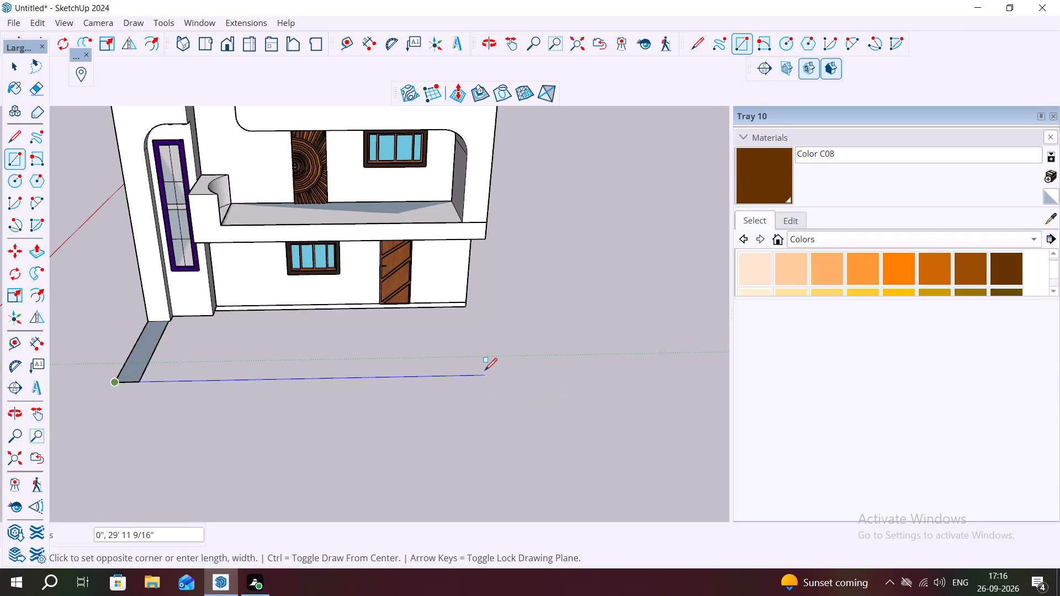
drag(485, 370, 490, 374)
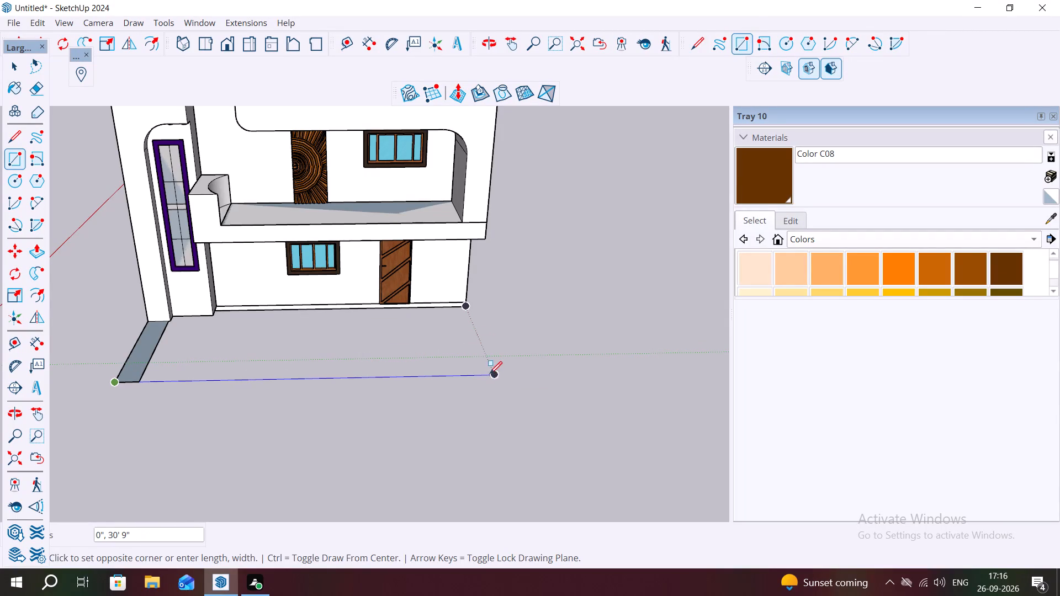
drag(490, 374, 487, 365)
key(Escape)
Draw a ground rectangle about 33' 6" by 2' 7" from the tall-window-side strip's outer front corner, extending past the house's door-side corner.
drag(116, 382, 442, 328)
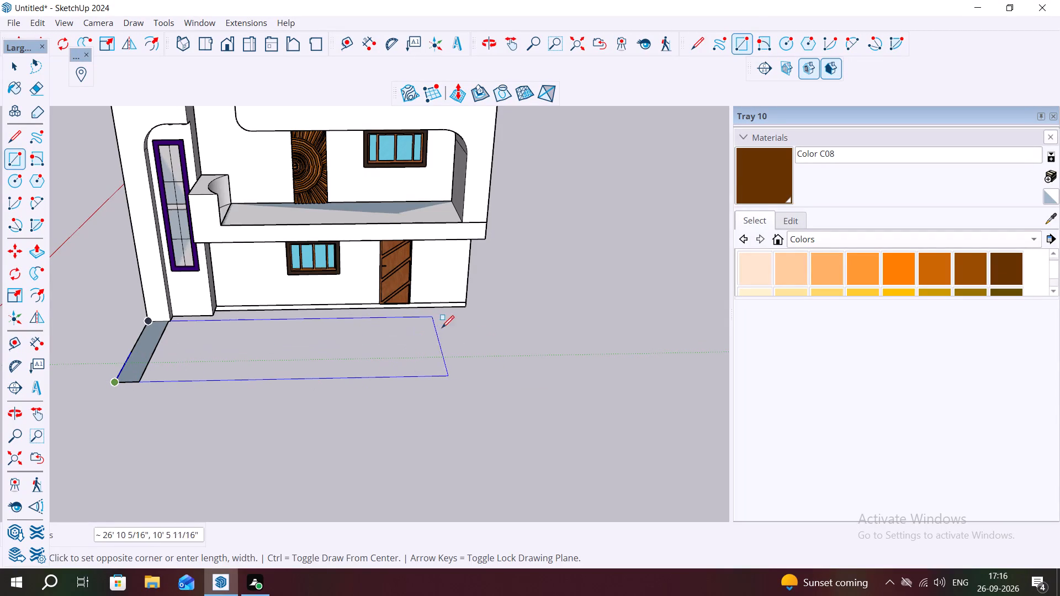
drag(442, 328, 495, 366)
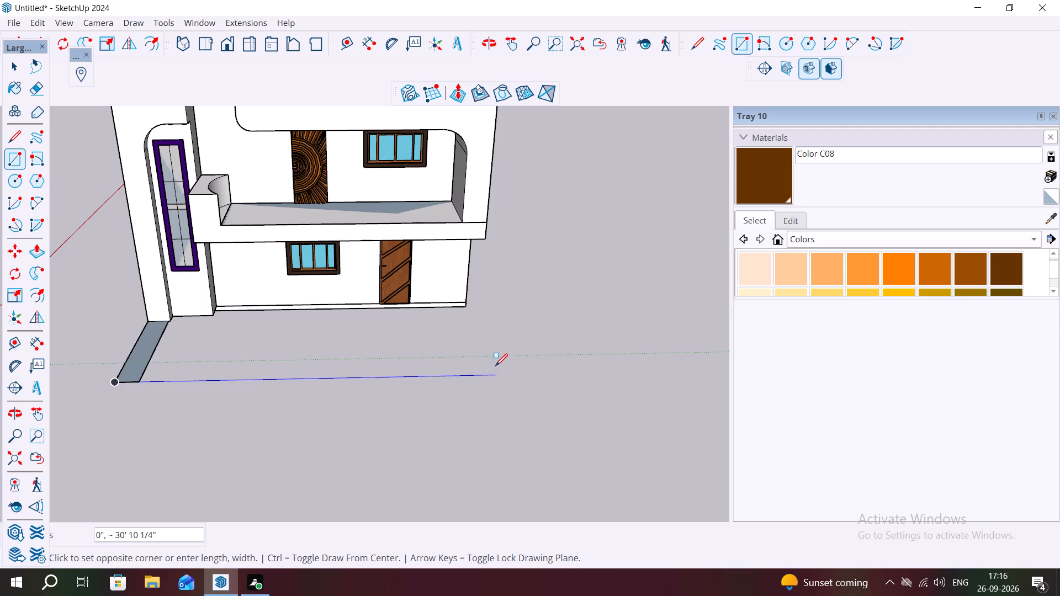
drag(495, 366, 497, 338)
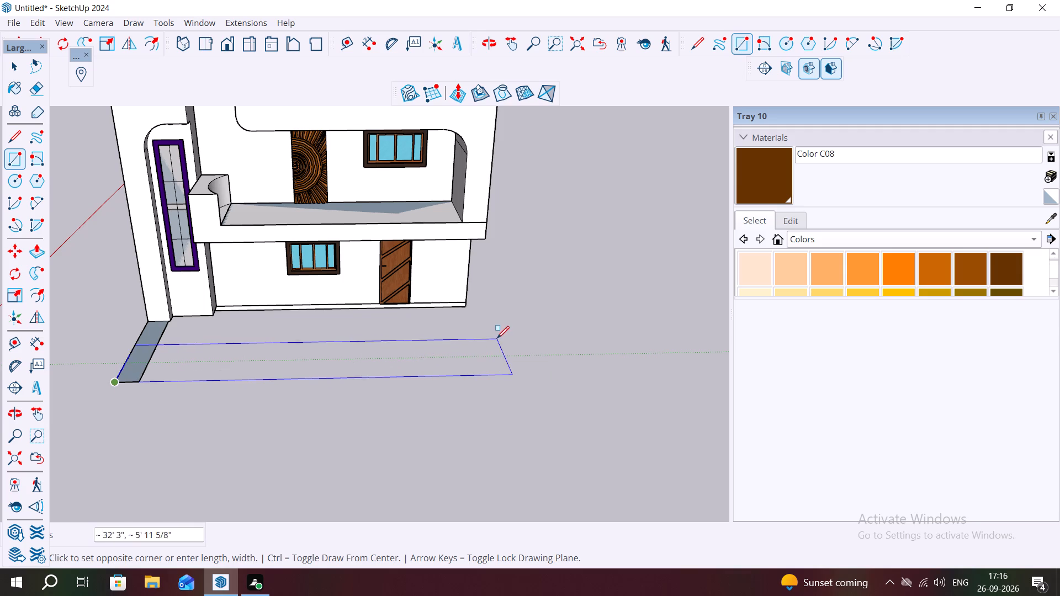
drag(497, 338, 520, 357)
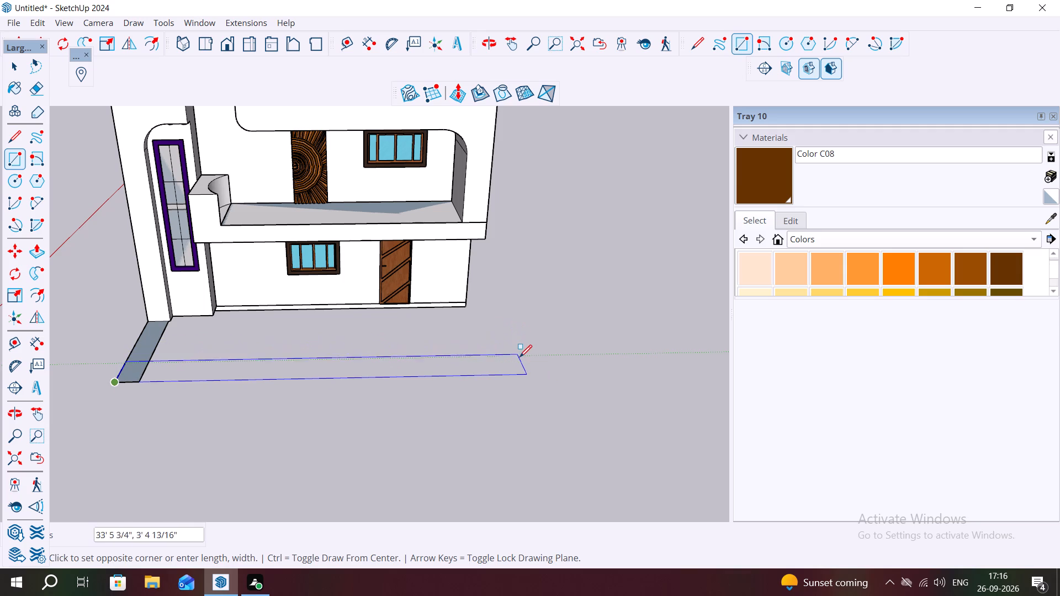
drag(520, 357, 519, 360)
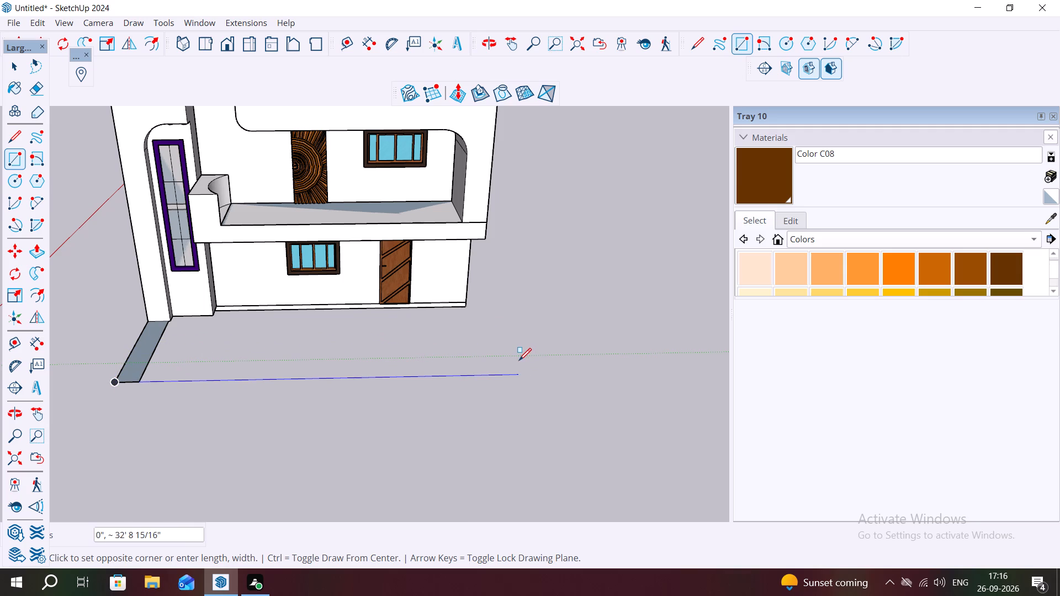
drag(519, 360, 521, 358)
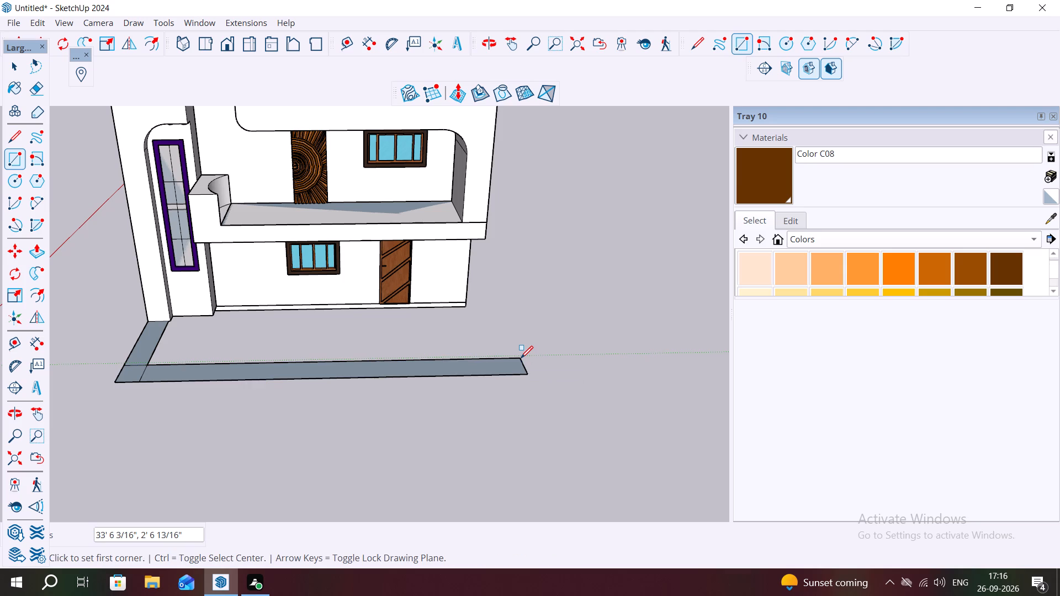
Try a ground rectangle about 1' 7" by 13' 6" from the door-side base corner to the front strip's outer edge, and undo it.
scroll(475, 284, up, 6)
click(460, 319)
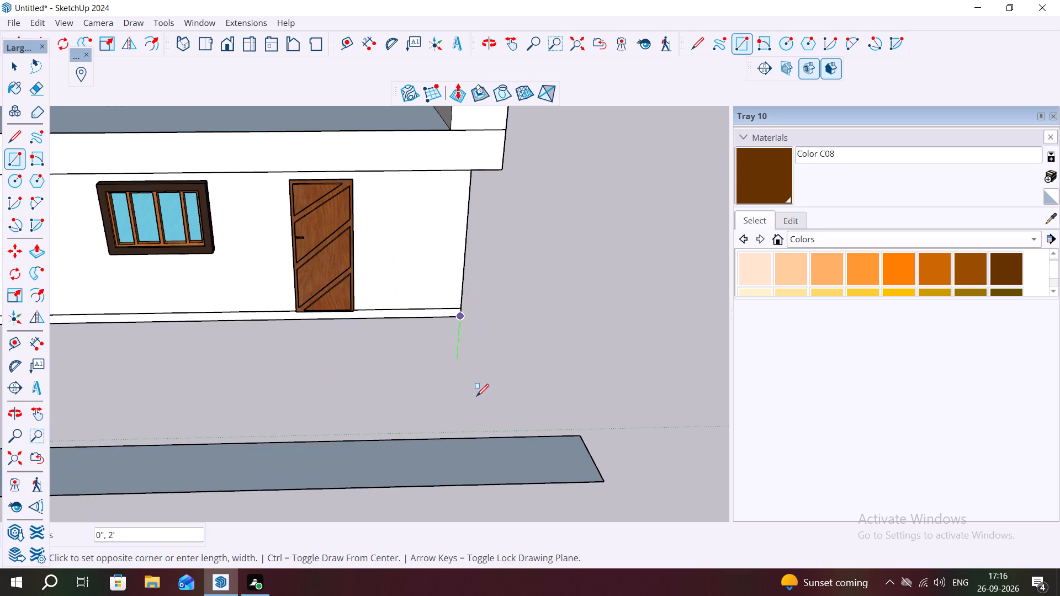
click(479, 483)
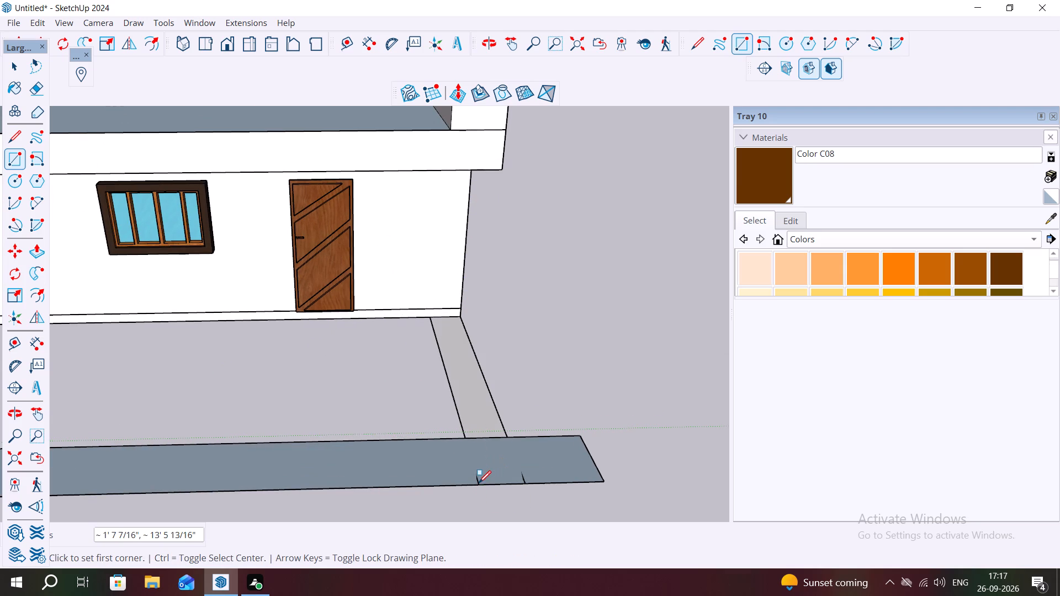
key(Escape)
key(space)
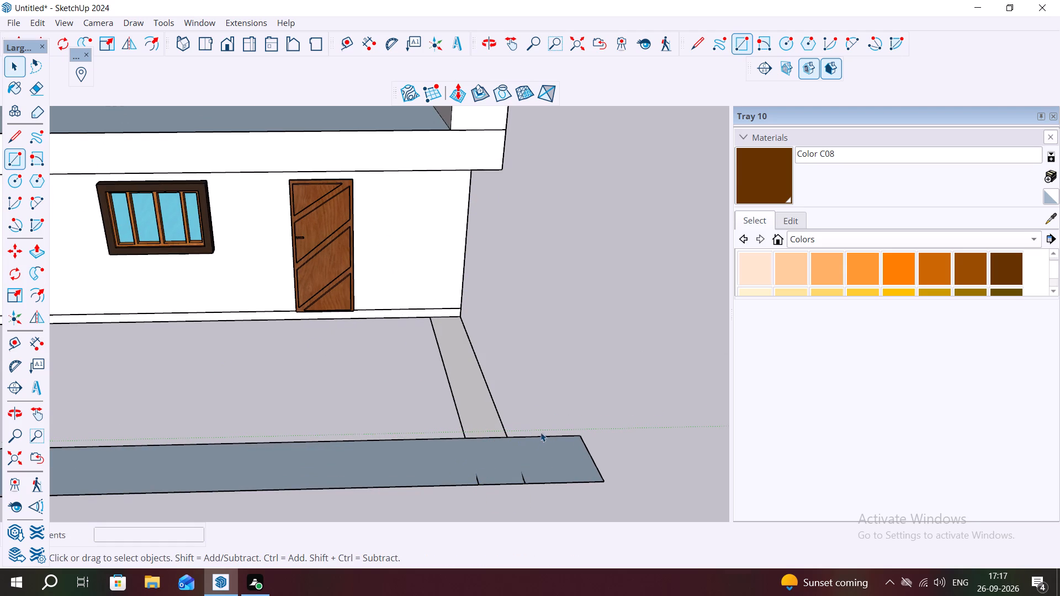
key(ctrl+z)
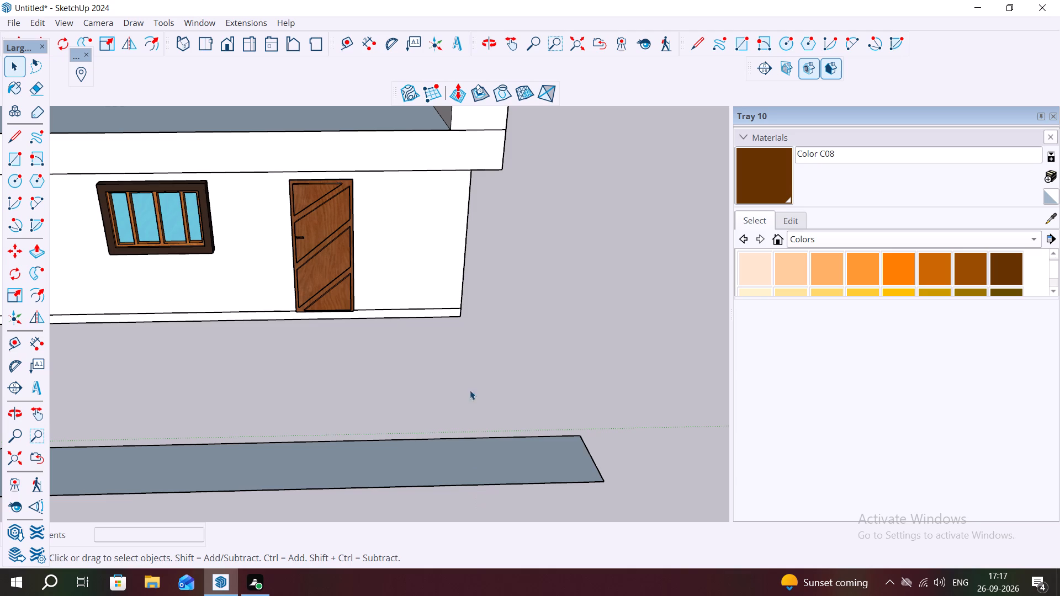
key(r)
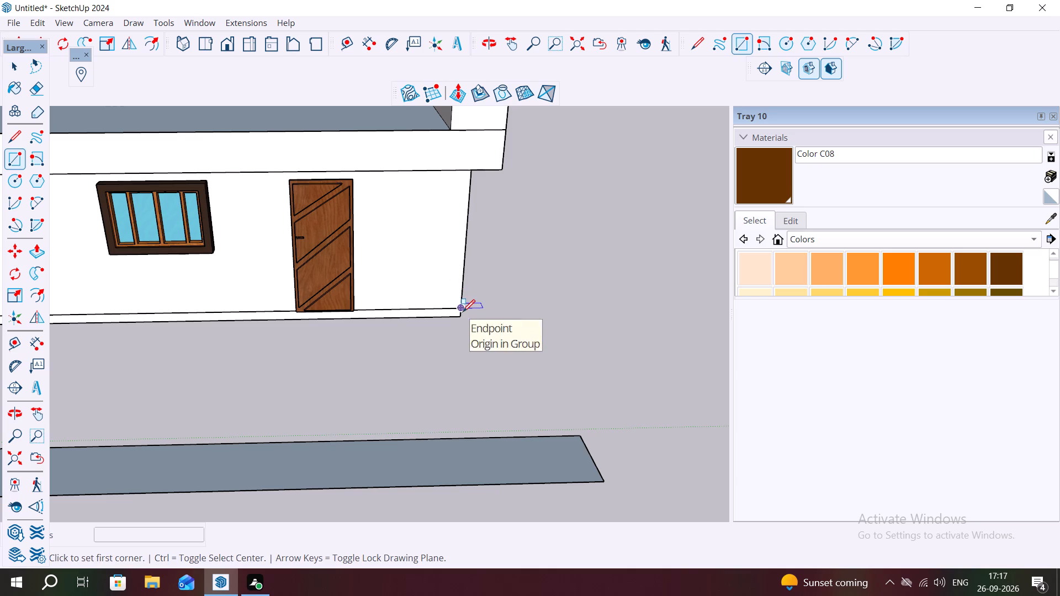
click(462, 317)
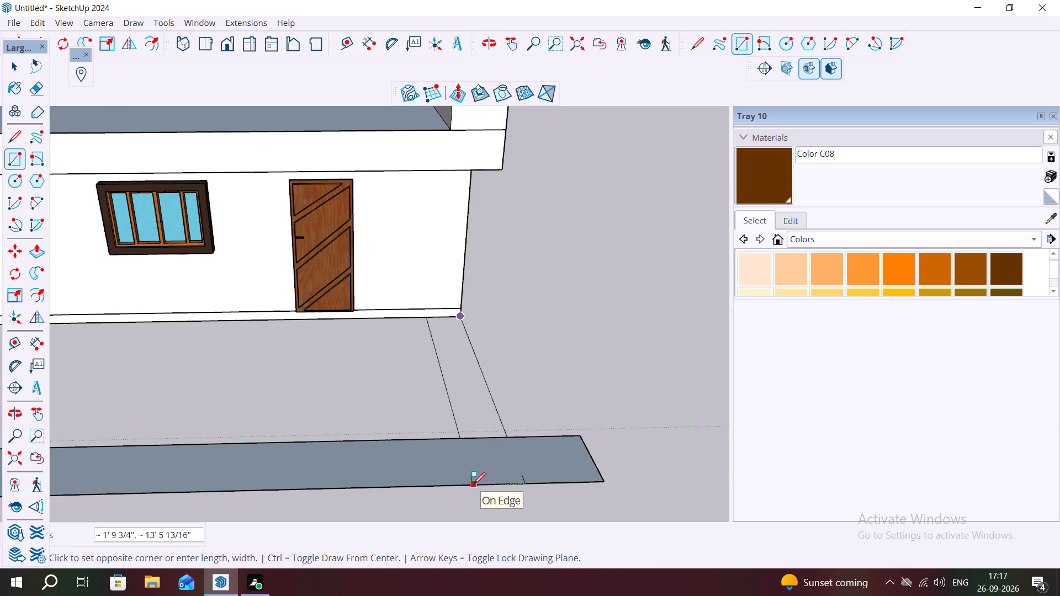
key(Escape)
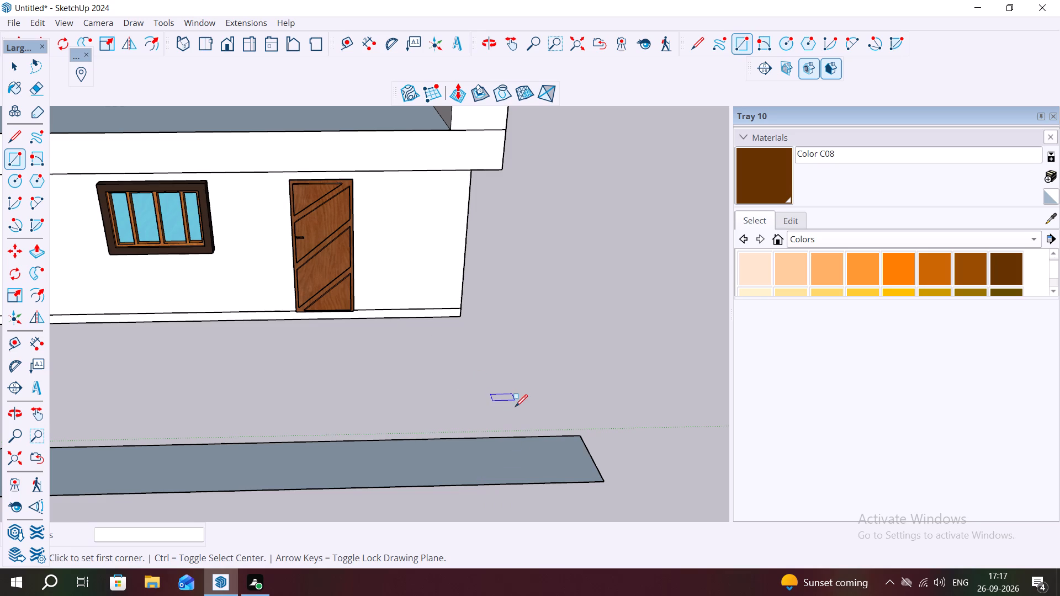
Draw a ground rectangle about 1' 3" by 13' 6" from the front strip's outer edge back to the house's door-side base corner.
click(526, 483)
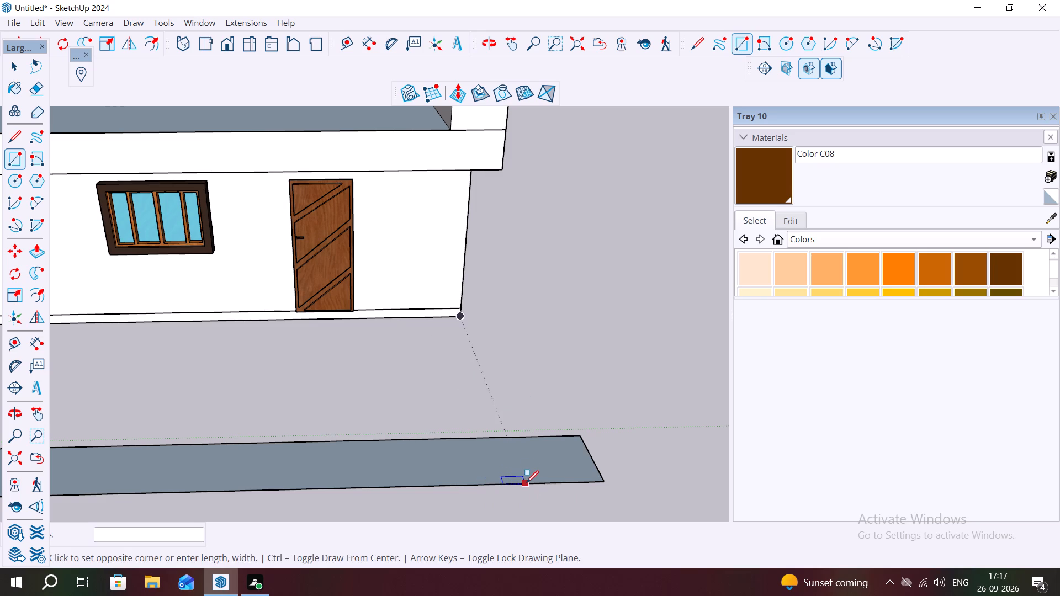
click(437, 319)
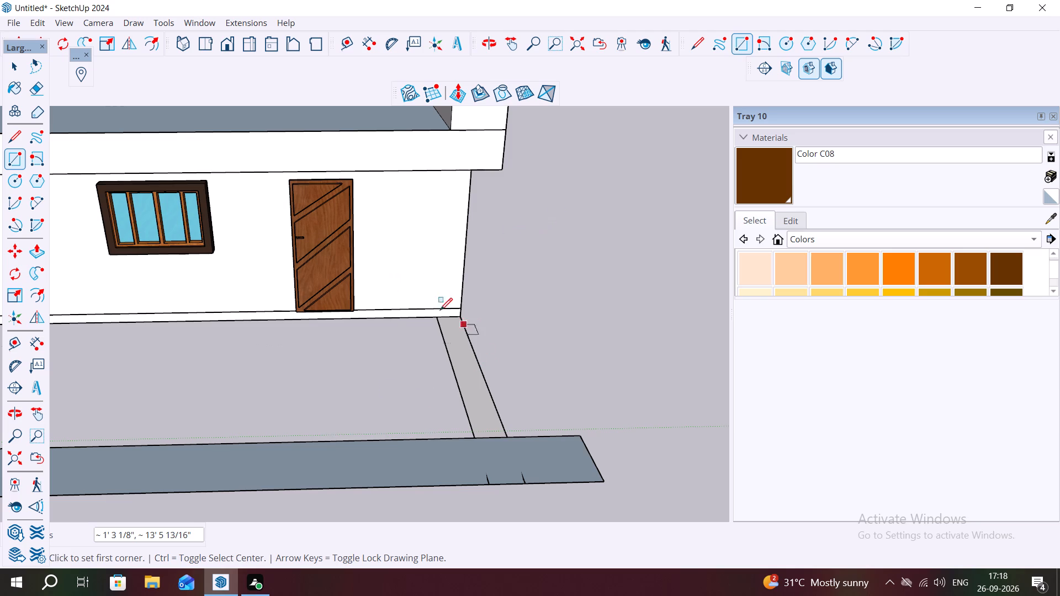
key(Escape)
key(space)
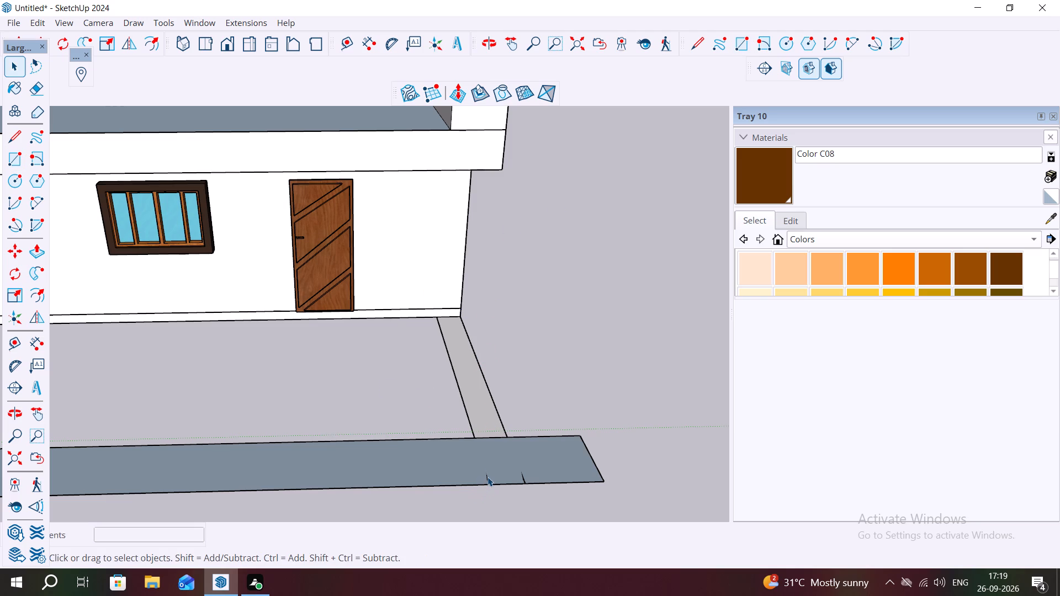
Delete the front strip's outer edge segment and its end edge beyond the new door-side strip.
click(487, 477)
triple_click(486, 477)
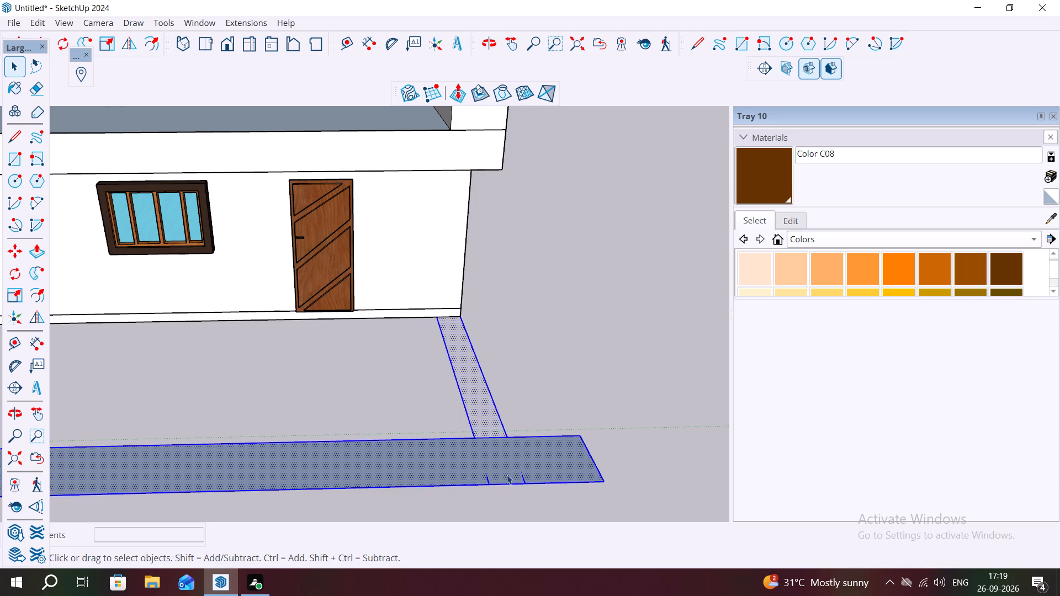
key(Escape)
key(Escape)
click(571, 426)
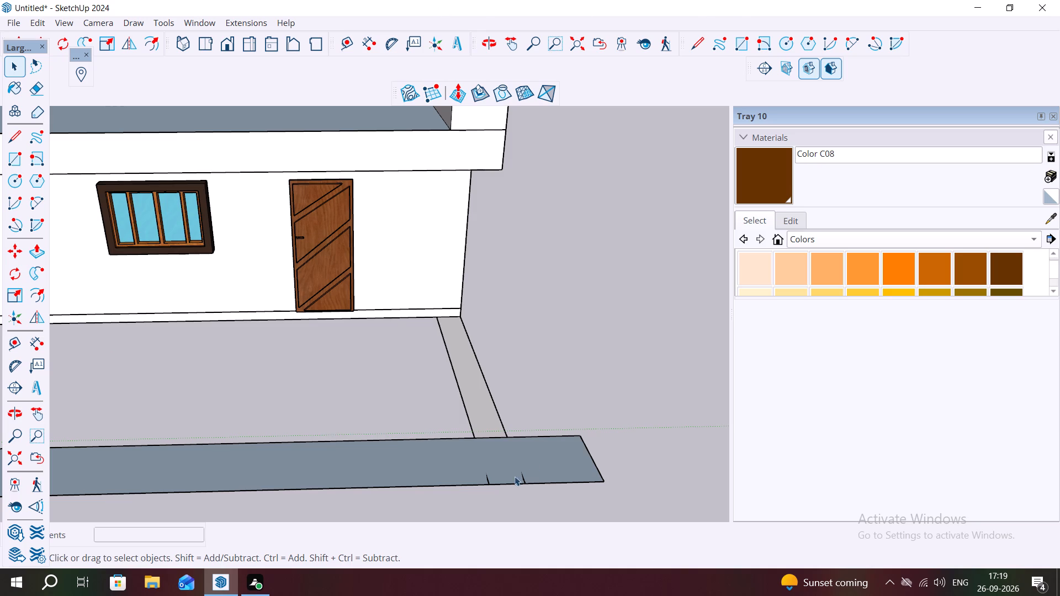
scroll(508, 480, up, 1)
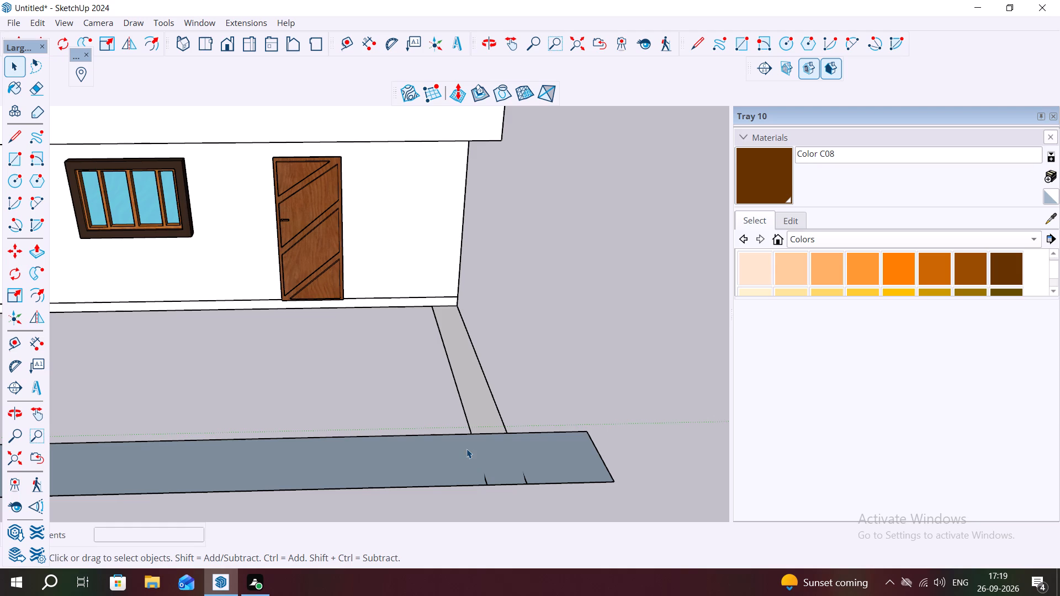
click(563, 481)
key(Delete)
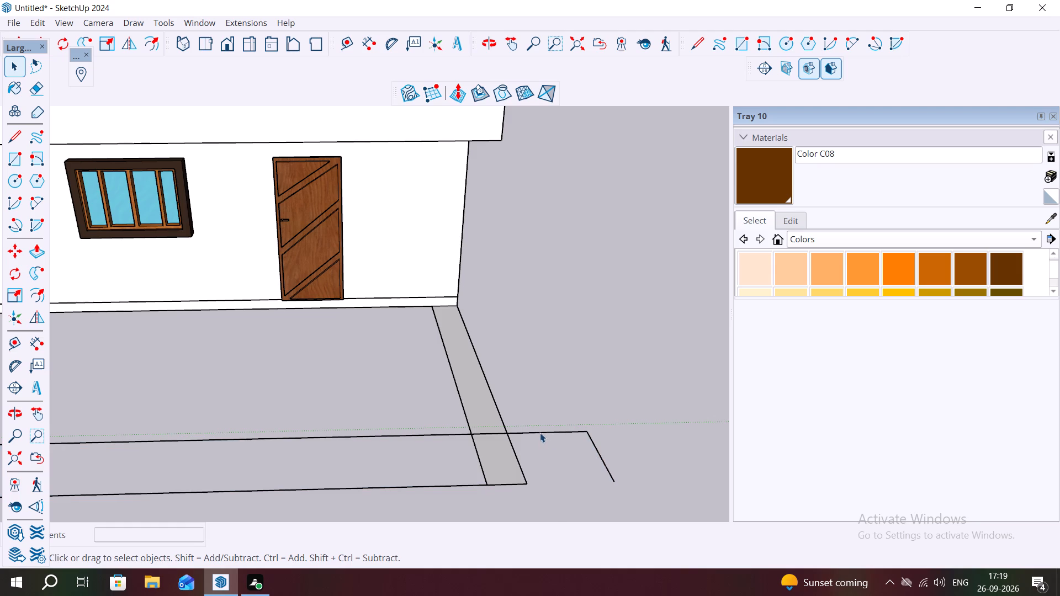
click(539, 431)
key(Delete)
click(544, 429)
triple_click(543, 433)
key(Escape)
click(597, 454)
key(Delete)
Erase the front strip's remaining long edges and the leftover line crossing the tall-window-side strip.
scroll(549, 434, up, 2)
click(542, 432)
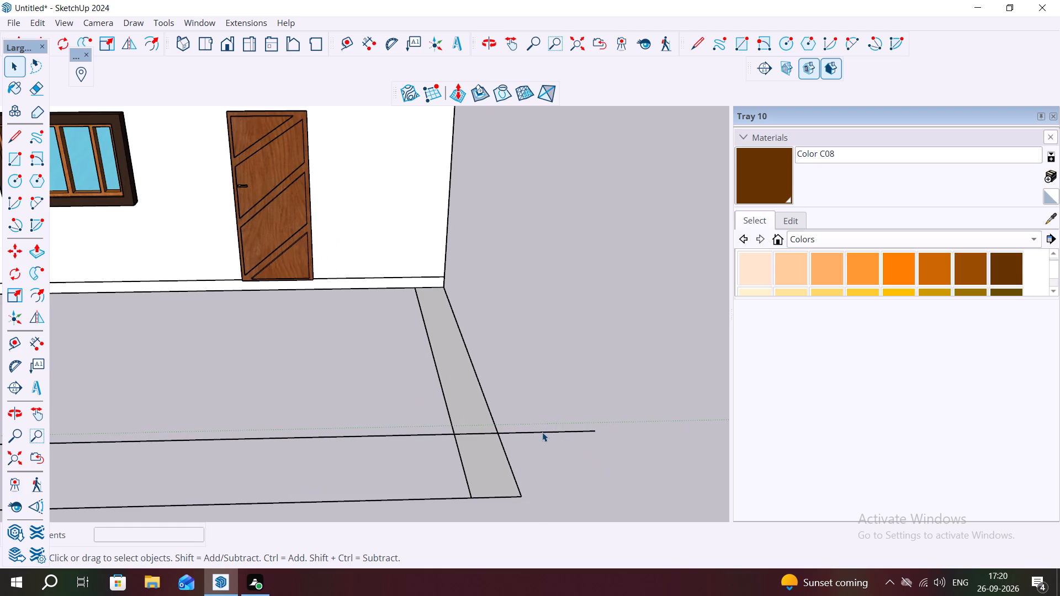
double_click(542, 432)
key(Escape)
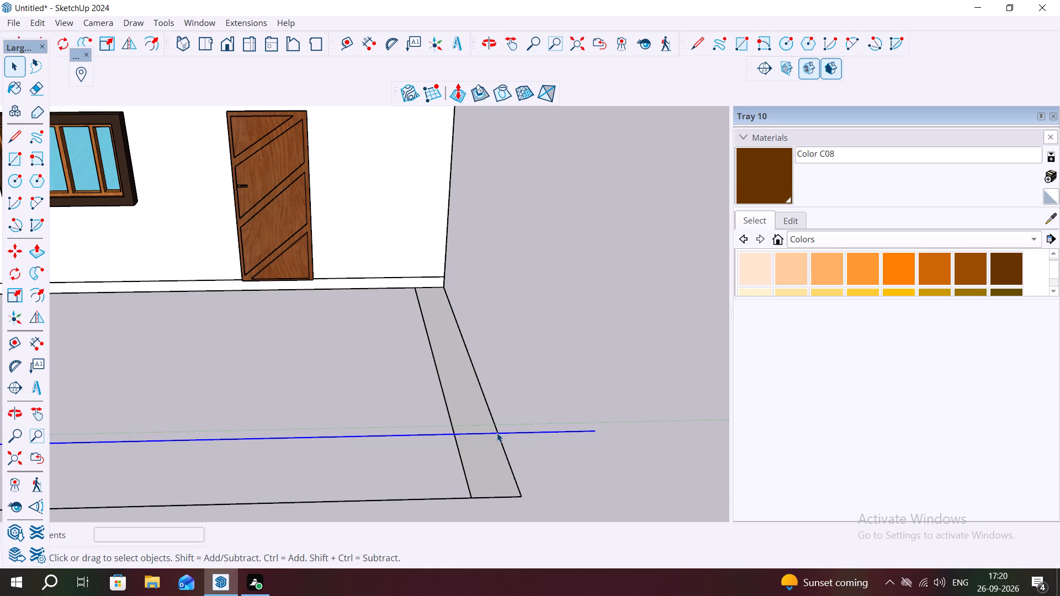
key(e)
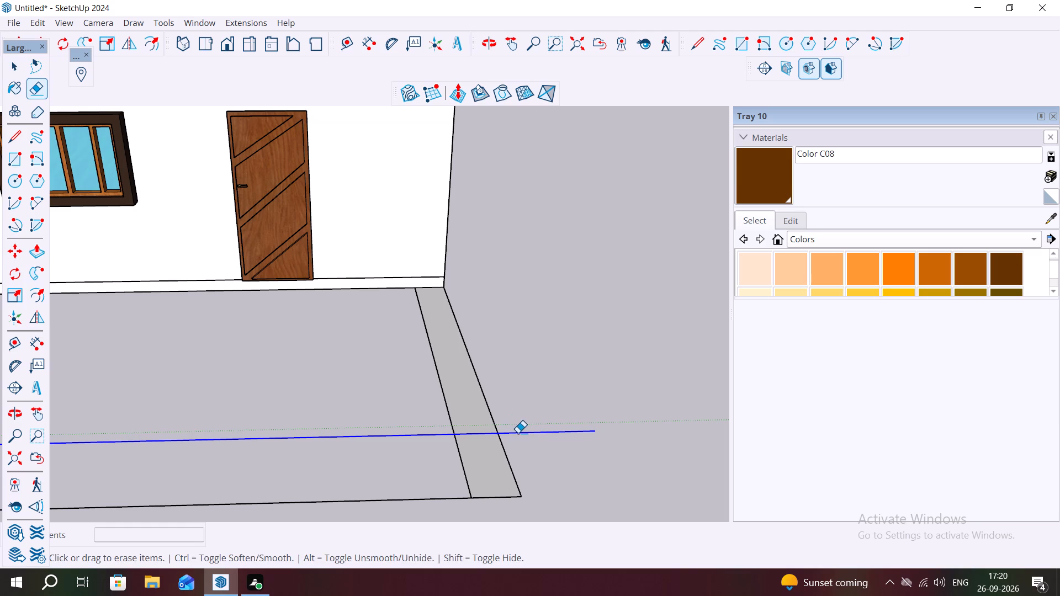
click(518, 433)
scroll(526, 444, down, 9)
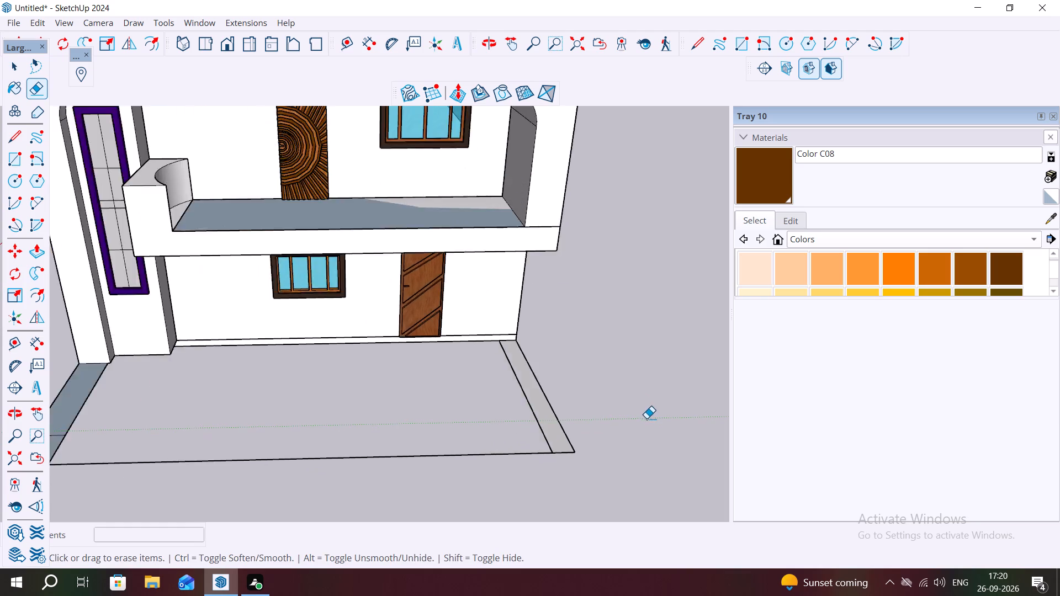
scroll(646, 418, down, 2)
click(385, 448)
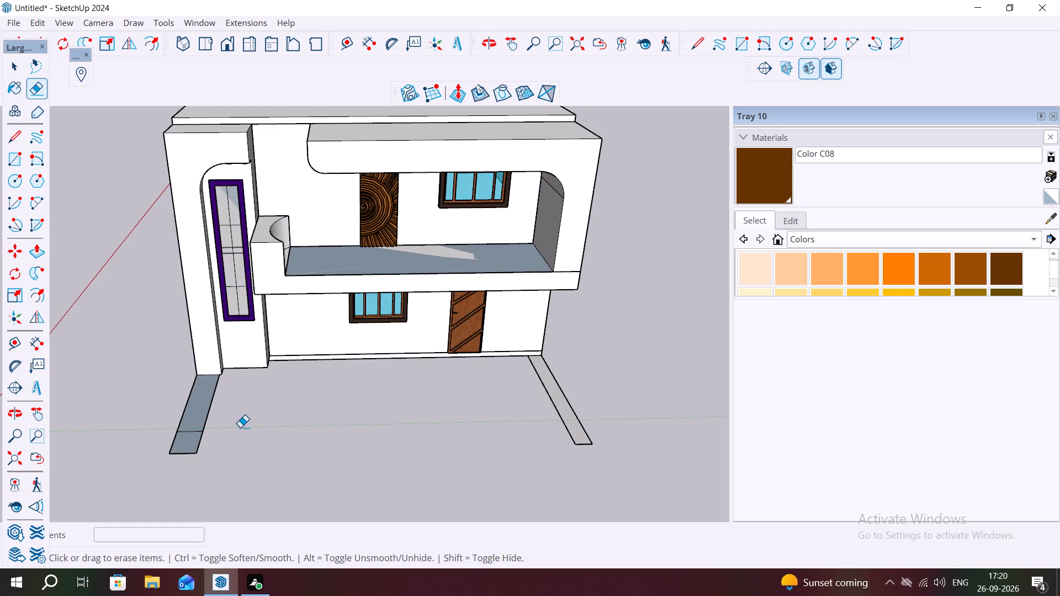
scroll(236, 427, up, 2)
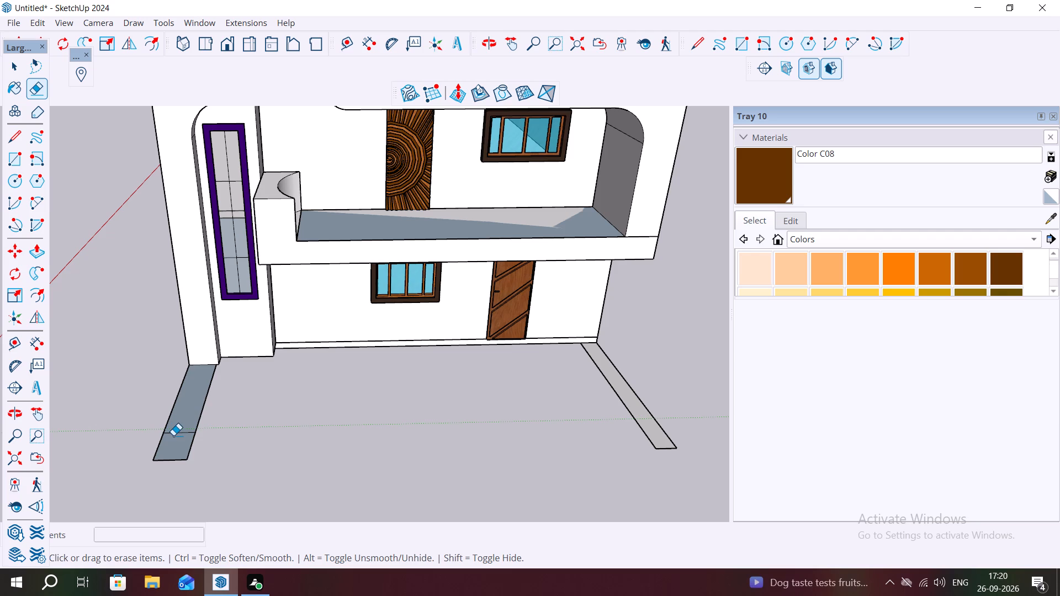
click(180, 432)
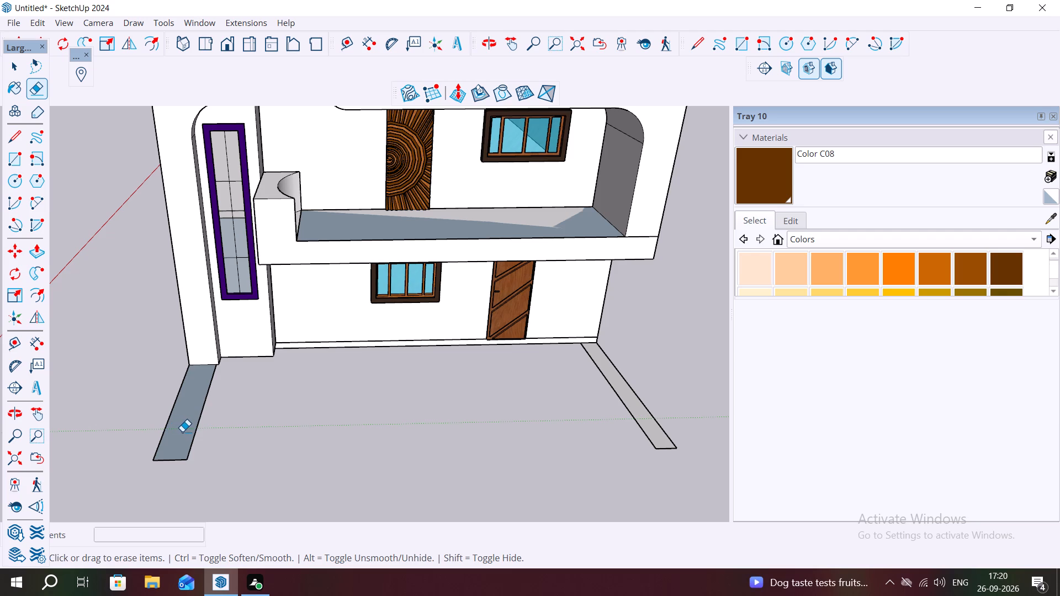
Draw a ground rectangle about 30' 9" by 1' 9" from the tall-window-side strip's outer front corner to the door-side strip's outer edge.
key(r)
click(156, 459)
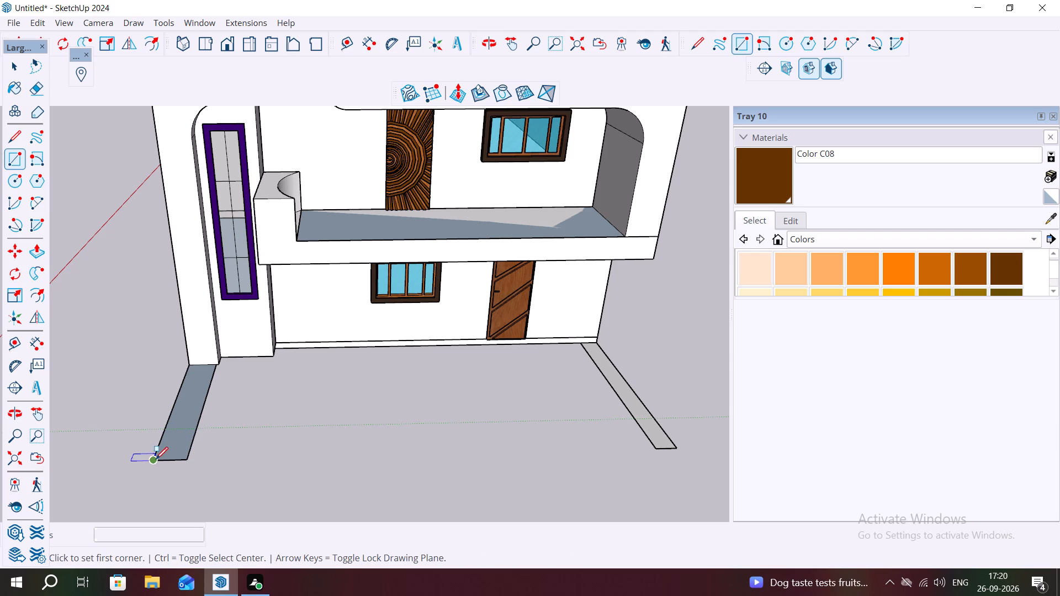
click(666, 429)
key(Escape)
key(space)
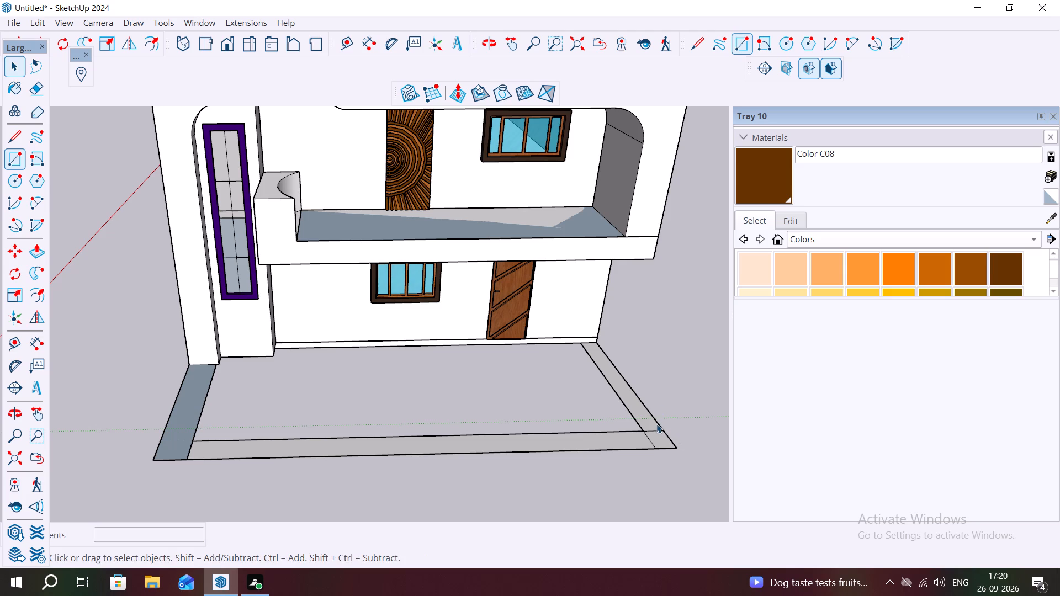
Delete the two lines crossing the corner where the front and door-side strips meet, joining them into one face.
click(650, 441)
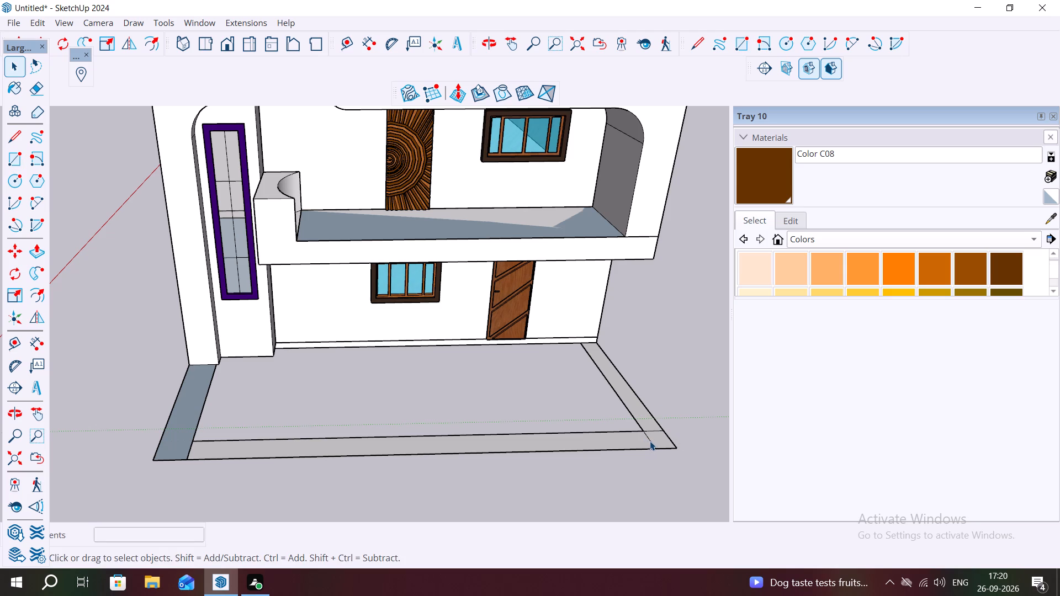
key(Delete)
click(648, 430)
key(Delete)
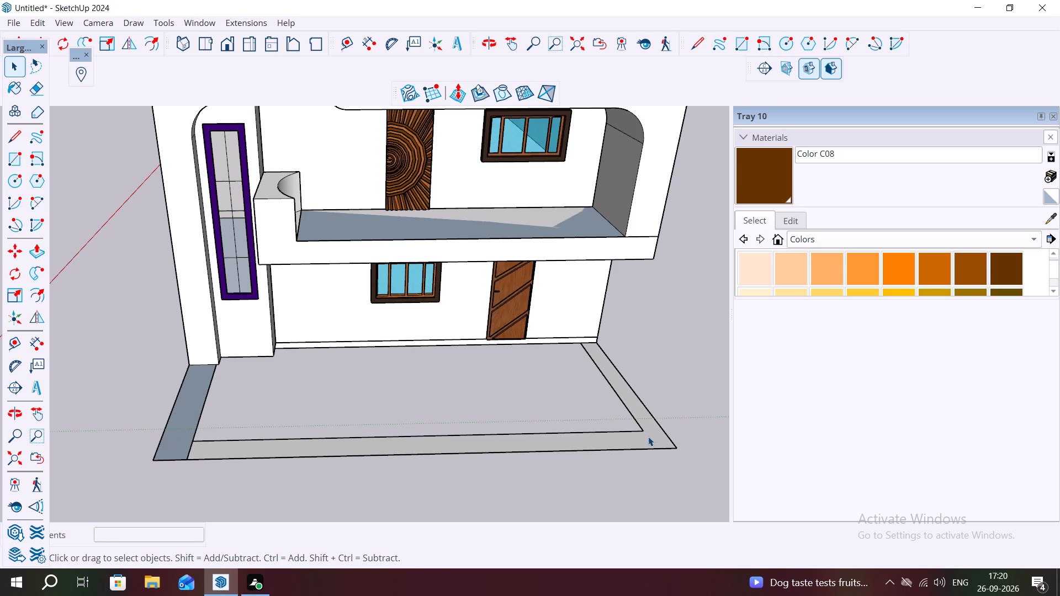
Push/Pull the joined front and door-side strip up about 8' to form the boundary wall.
click(648, 437)
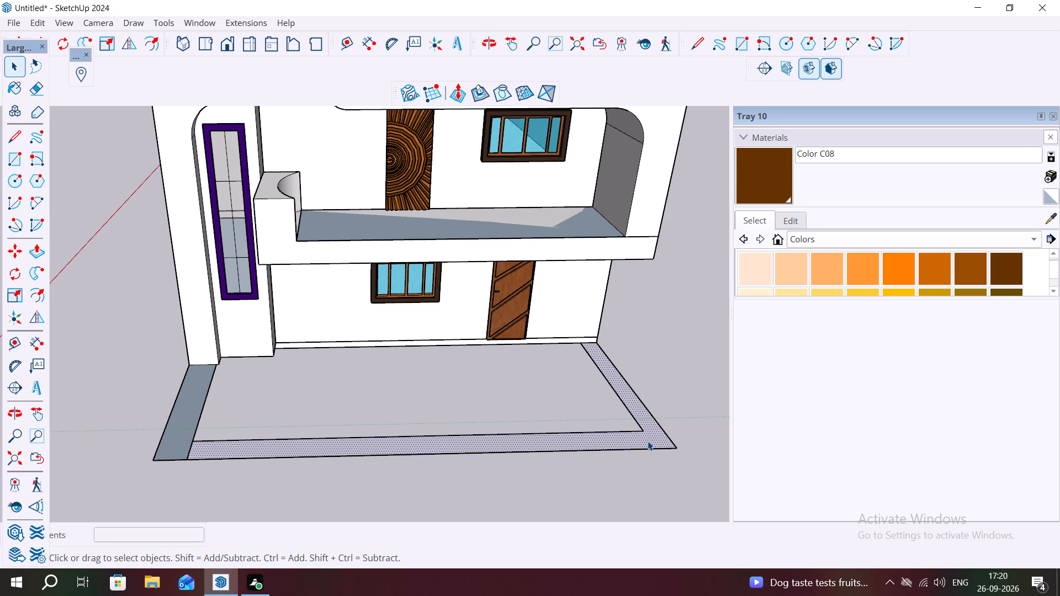
key(p)
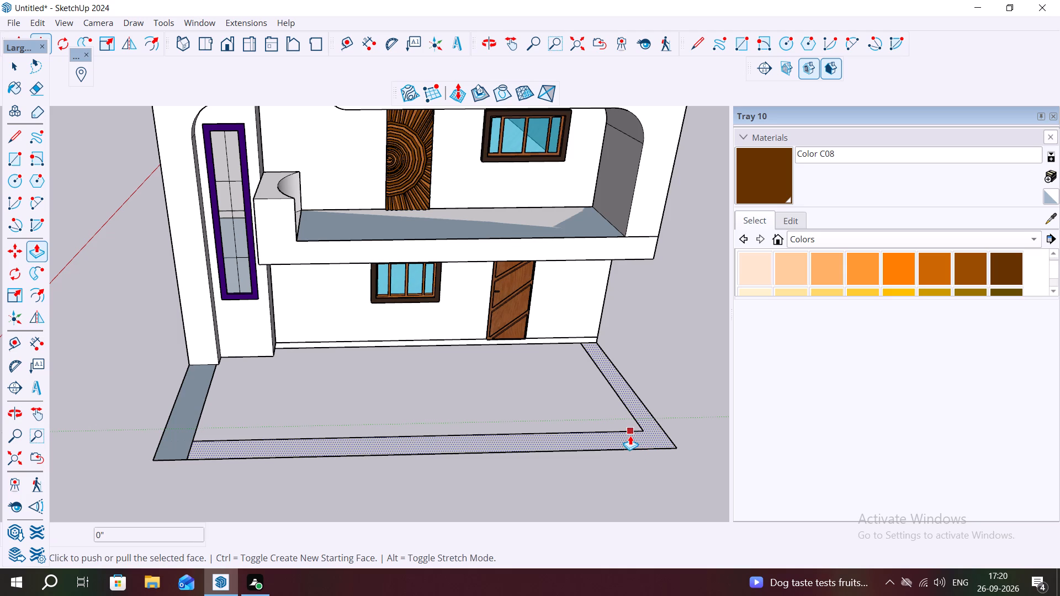
drag(630, 435, 609, 392)
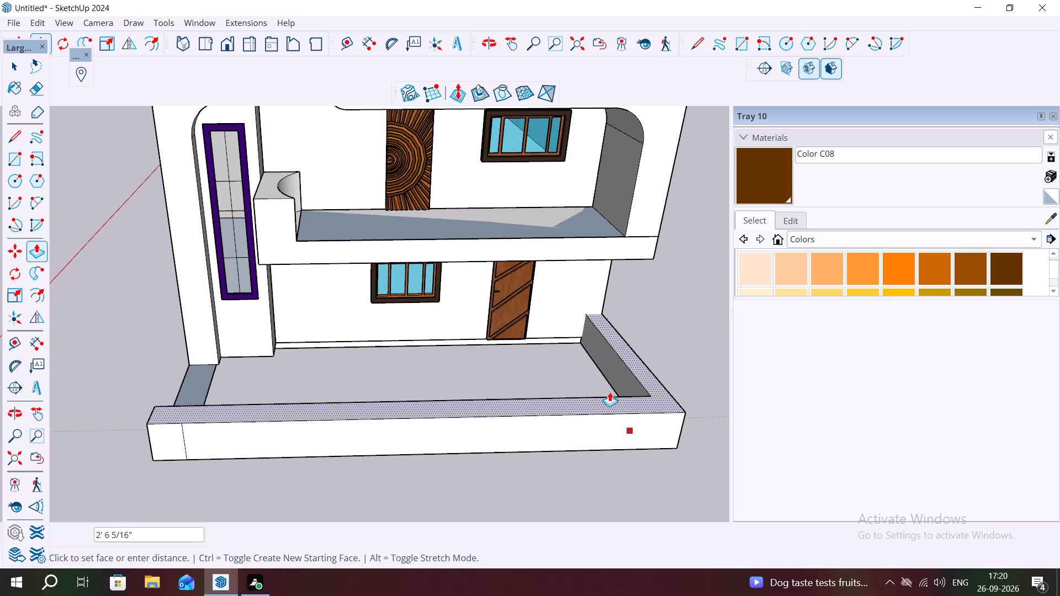
drag(609, 392, 582, 301)
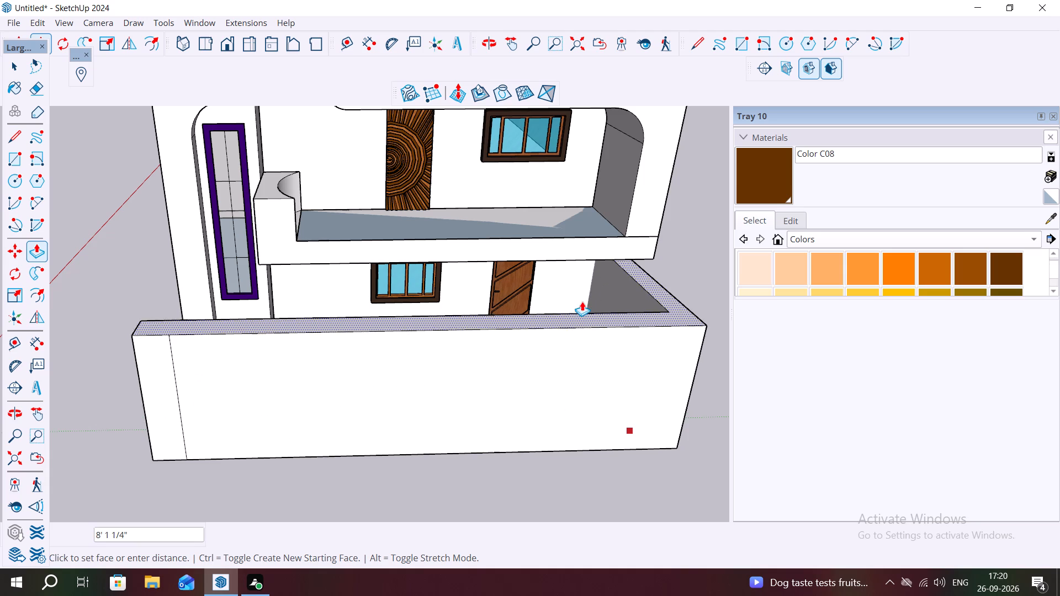
drag(582, 301, 582, 305)
middle_drag(203, 420, 311, 440)
key(Escape)
key(Escape)
key(space)
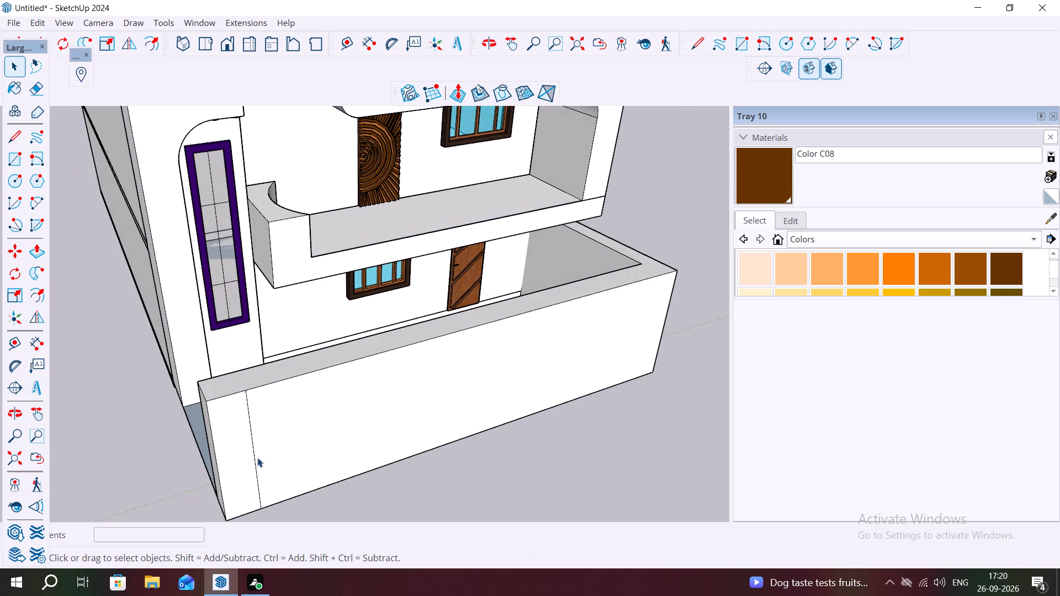
Delete the vertical line near the tall-window-side end of the boundary wall's outer front face.
click(253, 457)
click(256, 457)
key(Delete)
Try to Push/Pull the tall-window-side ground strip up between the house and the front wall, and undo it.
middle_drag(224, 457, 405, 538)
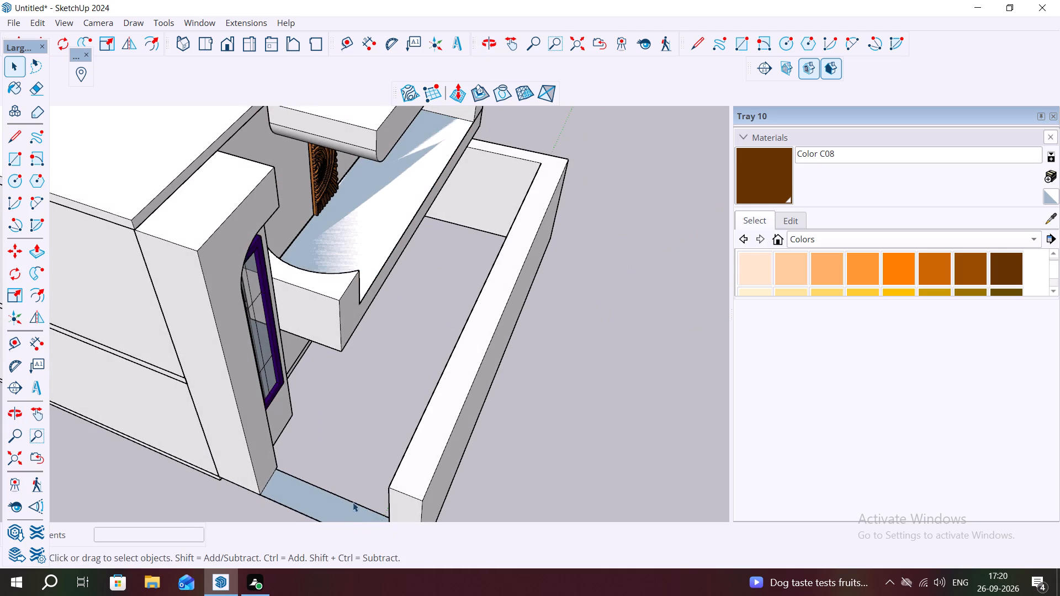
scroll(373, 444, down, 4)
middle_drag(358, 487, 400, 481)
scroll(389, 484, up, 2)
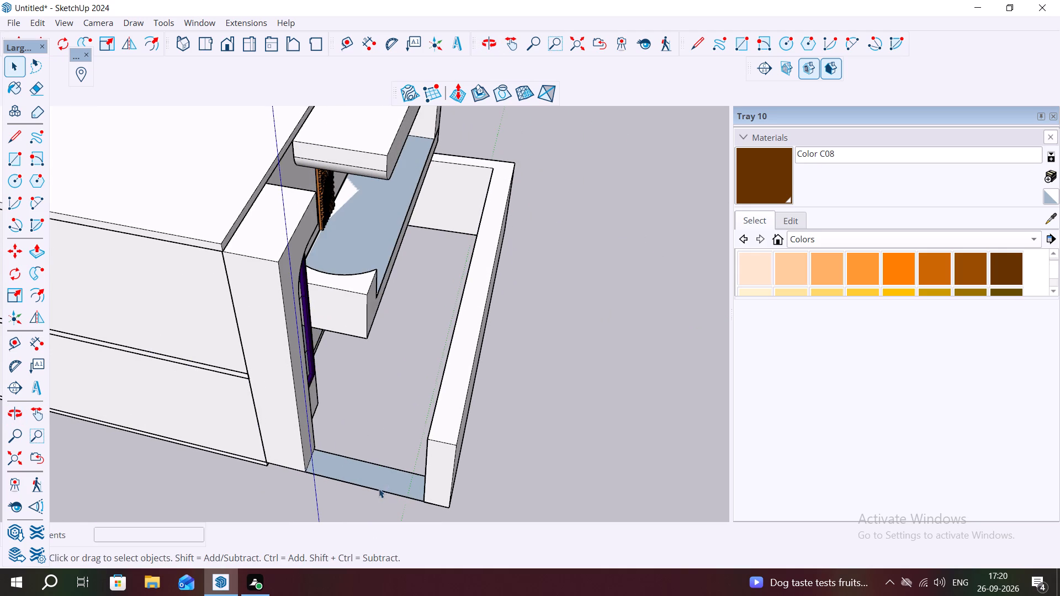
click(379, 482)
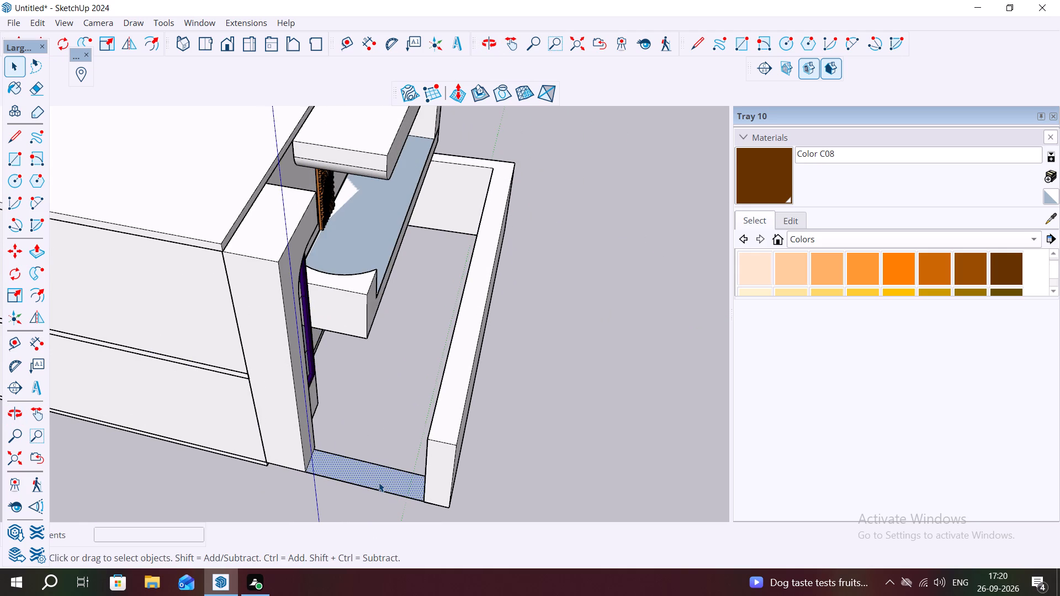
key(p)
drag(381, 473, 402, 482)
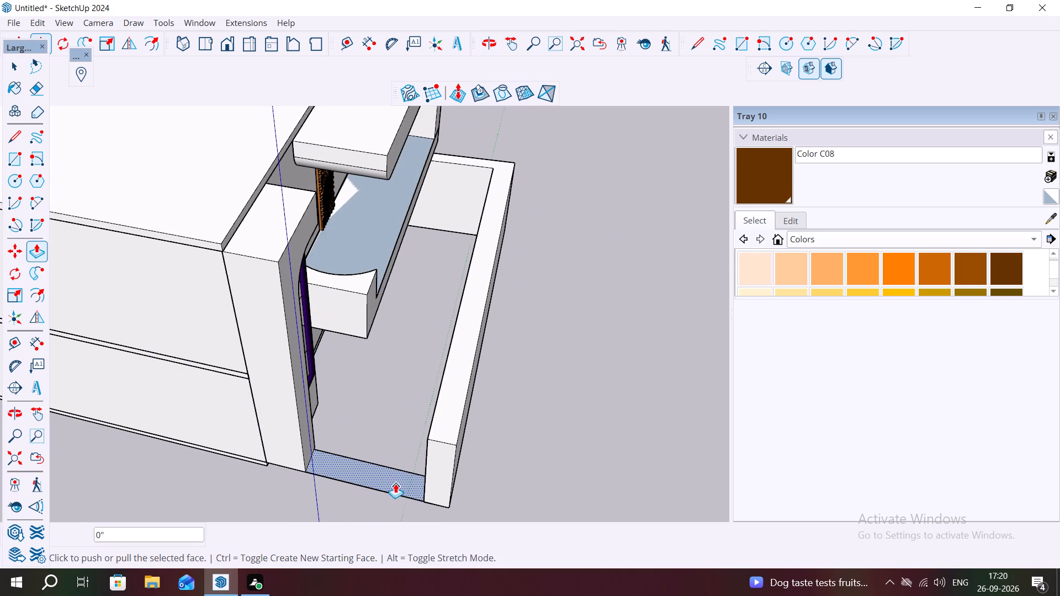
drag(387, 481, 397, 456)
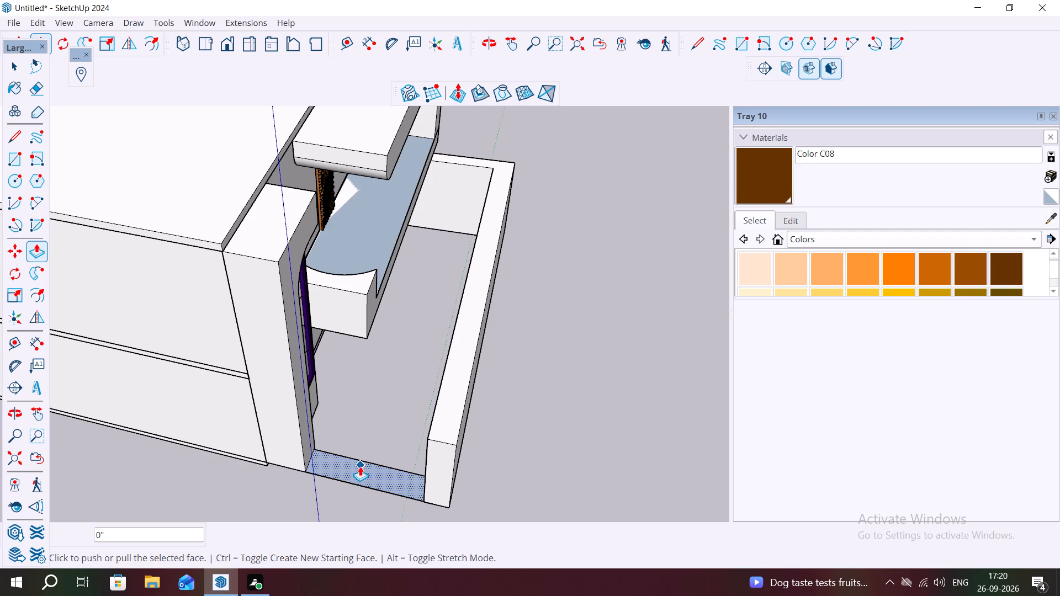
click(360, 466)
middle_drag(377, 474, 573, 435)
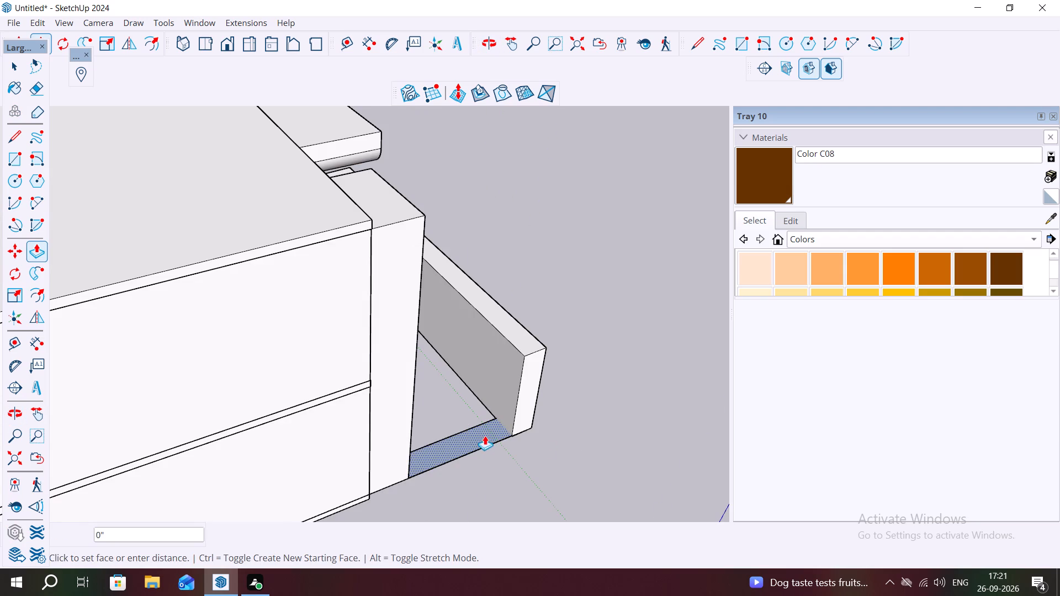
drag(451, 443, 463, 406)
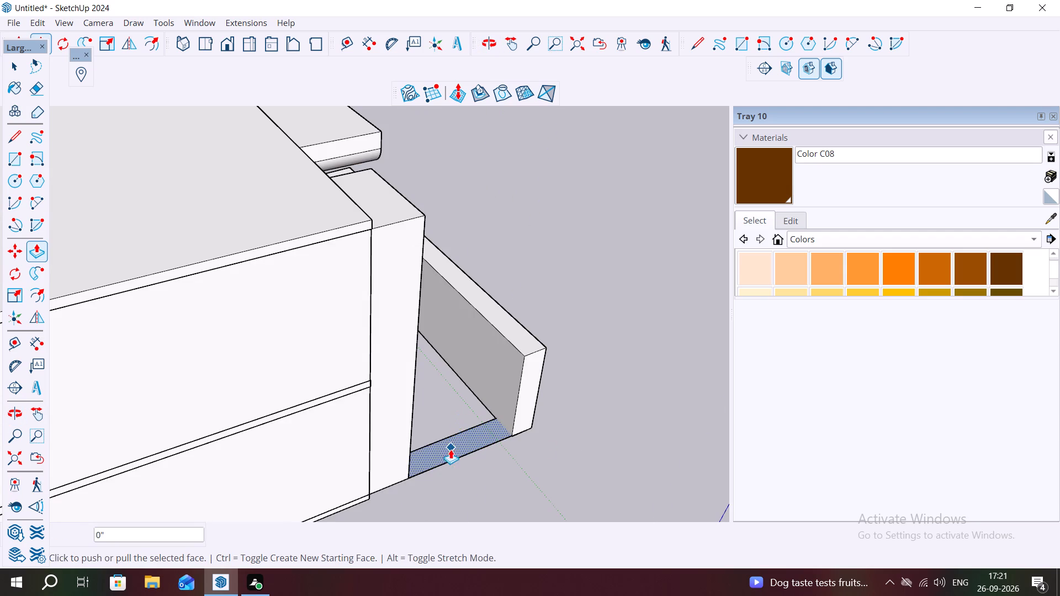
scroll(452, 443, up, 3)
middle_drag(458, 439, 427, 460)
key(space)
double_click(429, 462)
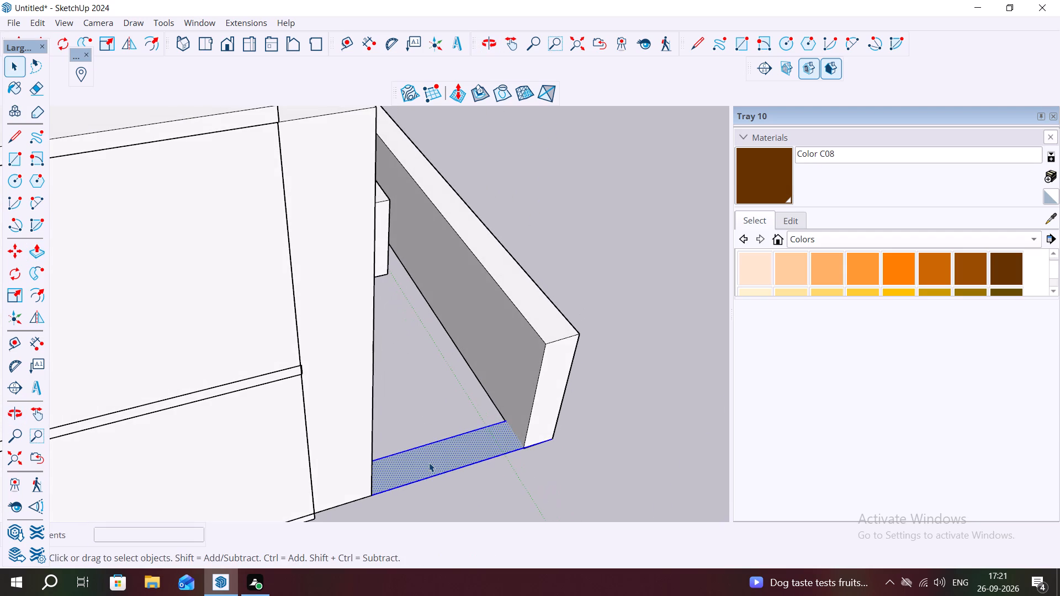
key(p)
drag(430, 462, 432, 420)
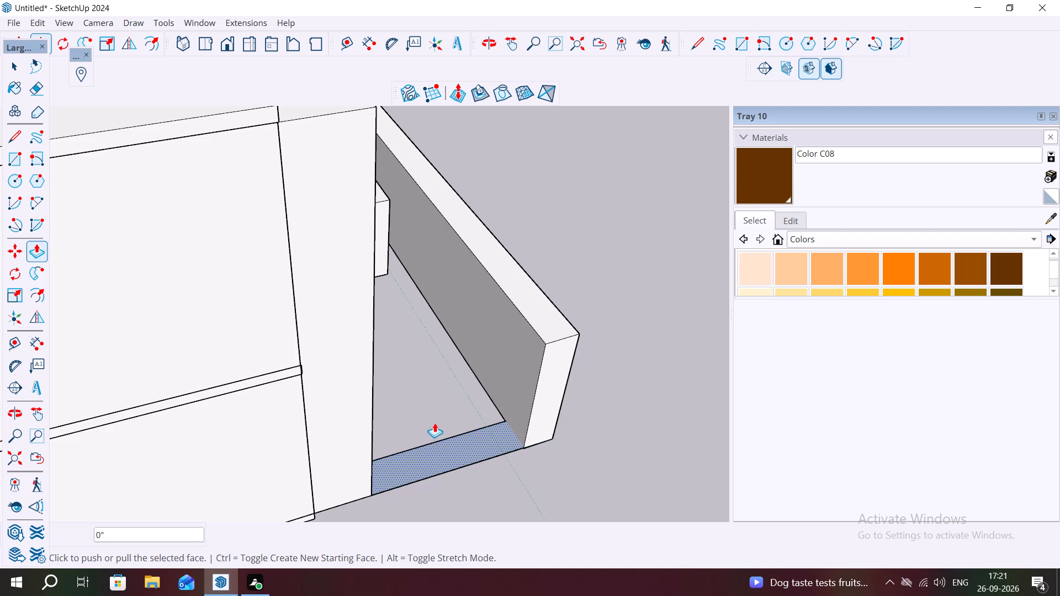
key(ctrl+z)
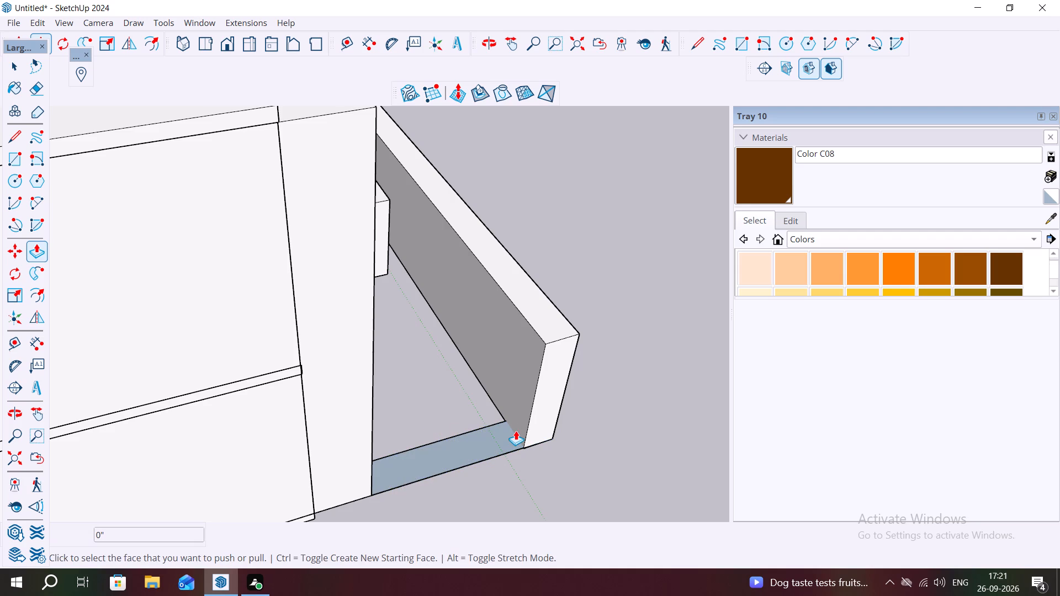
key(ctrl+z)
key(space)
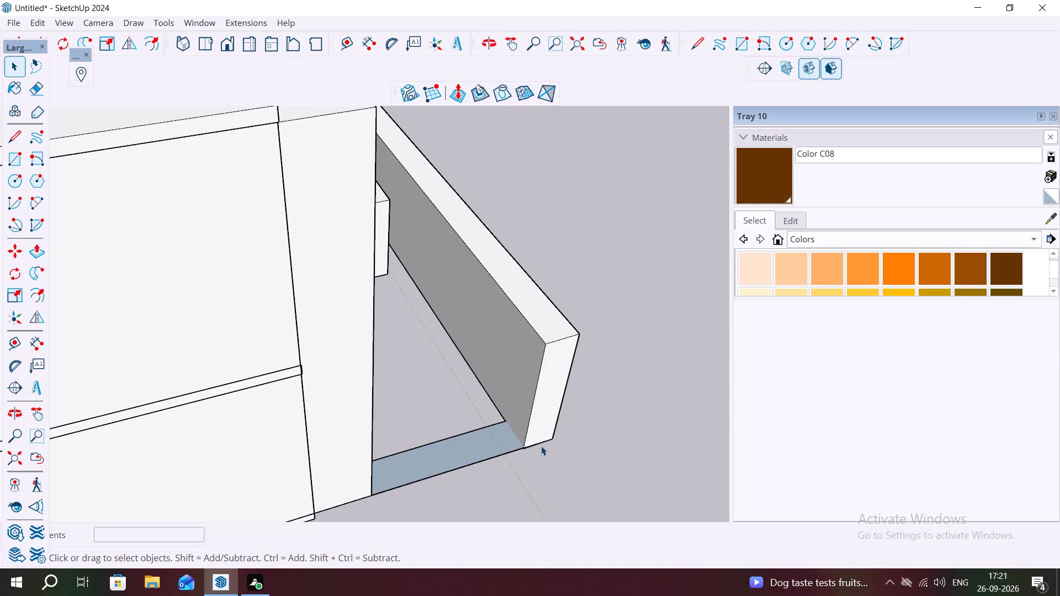
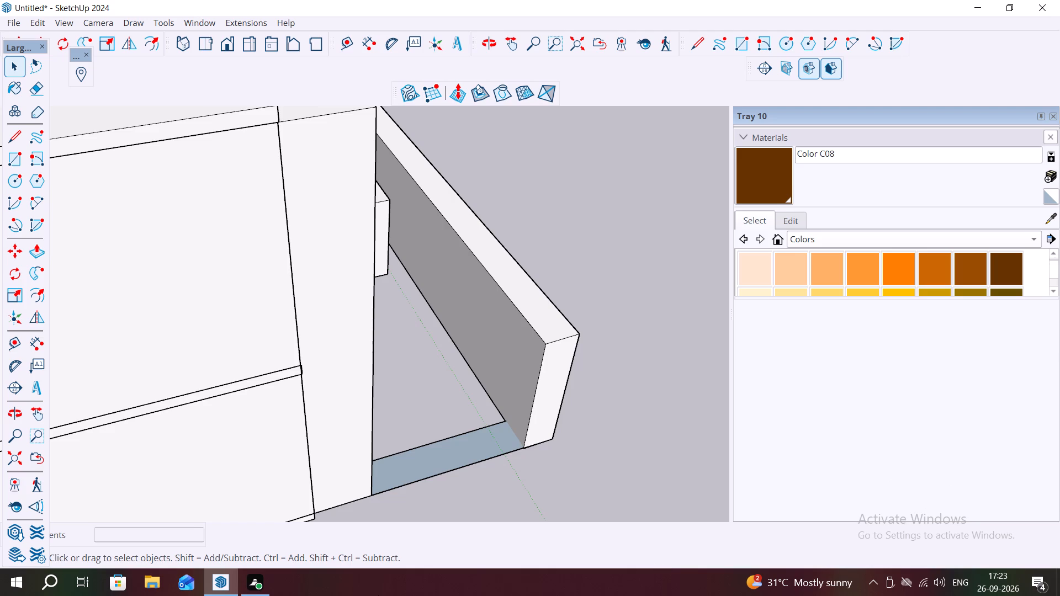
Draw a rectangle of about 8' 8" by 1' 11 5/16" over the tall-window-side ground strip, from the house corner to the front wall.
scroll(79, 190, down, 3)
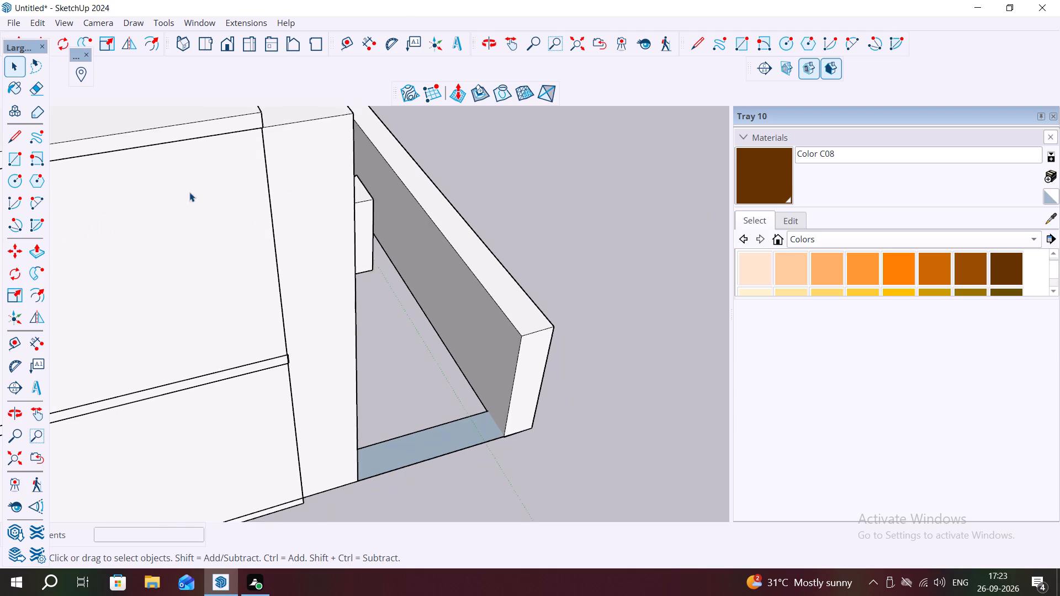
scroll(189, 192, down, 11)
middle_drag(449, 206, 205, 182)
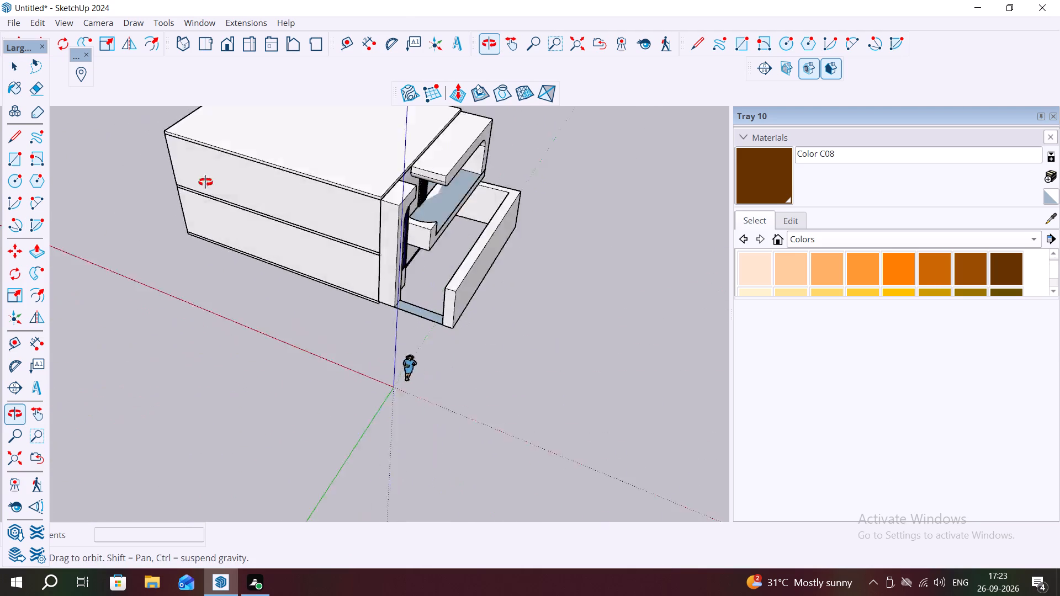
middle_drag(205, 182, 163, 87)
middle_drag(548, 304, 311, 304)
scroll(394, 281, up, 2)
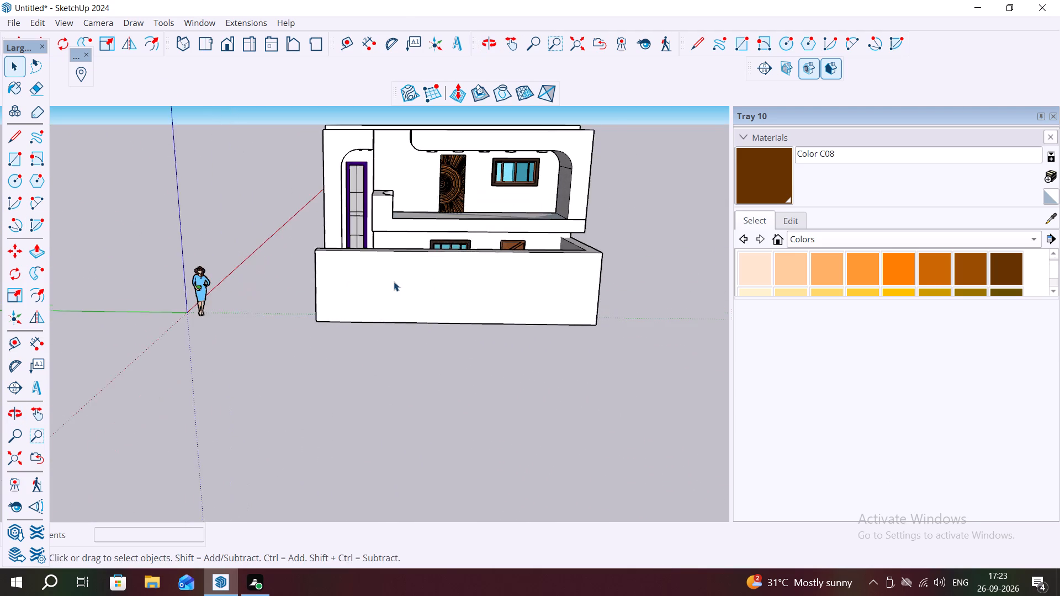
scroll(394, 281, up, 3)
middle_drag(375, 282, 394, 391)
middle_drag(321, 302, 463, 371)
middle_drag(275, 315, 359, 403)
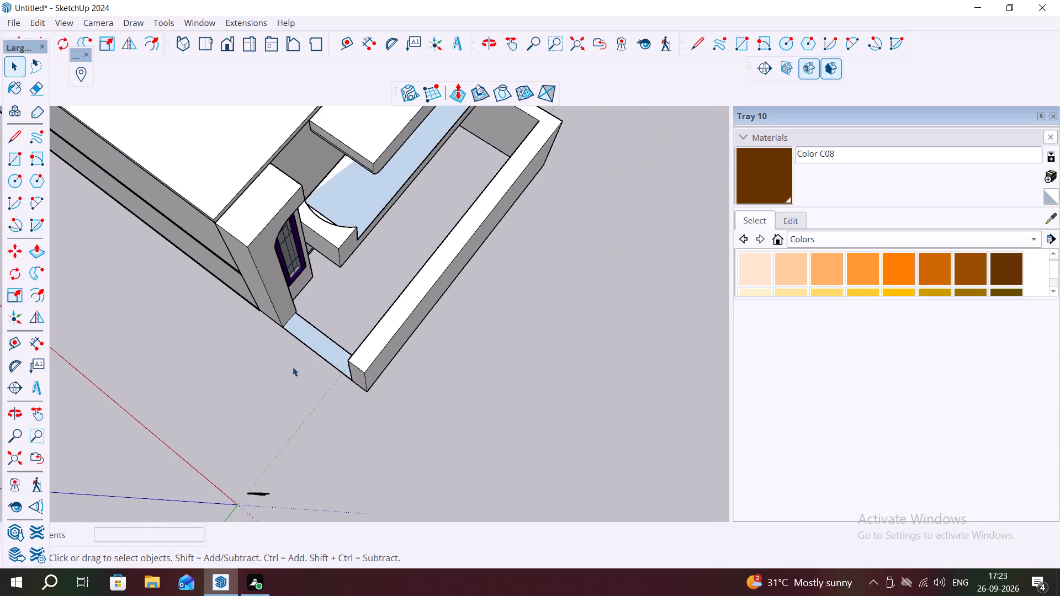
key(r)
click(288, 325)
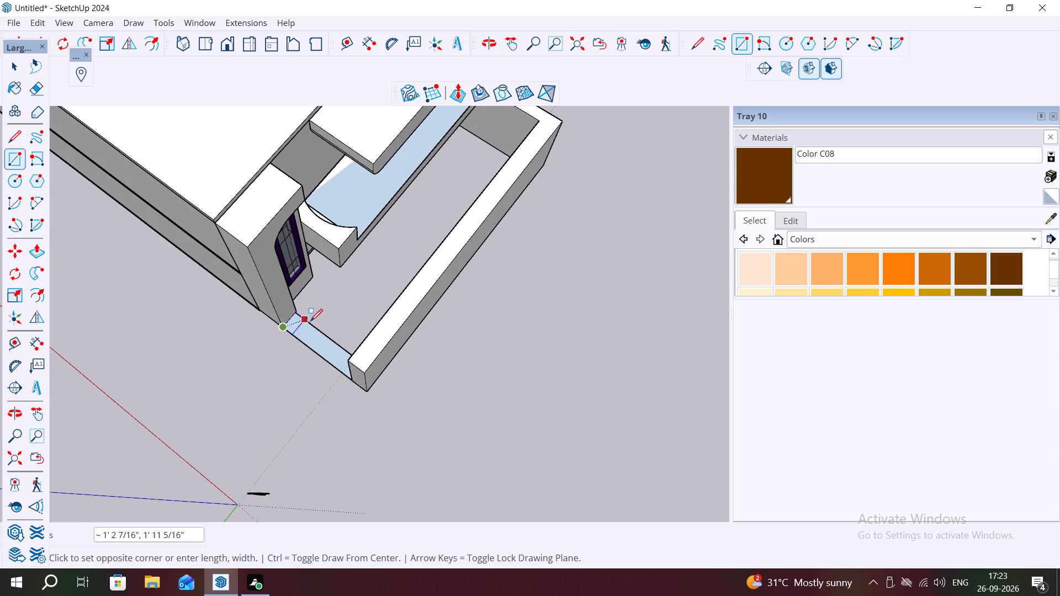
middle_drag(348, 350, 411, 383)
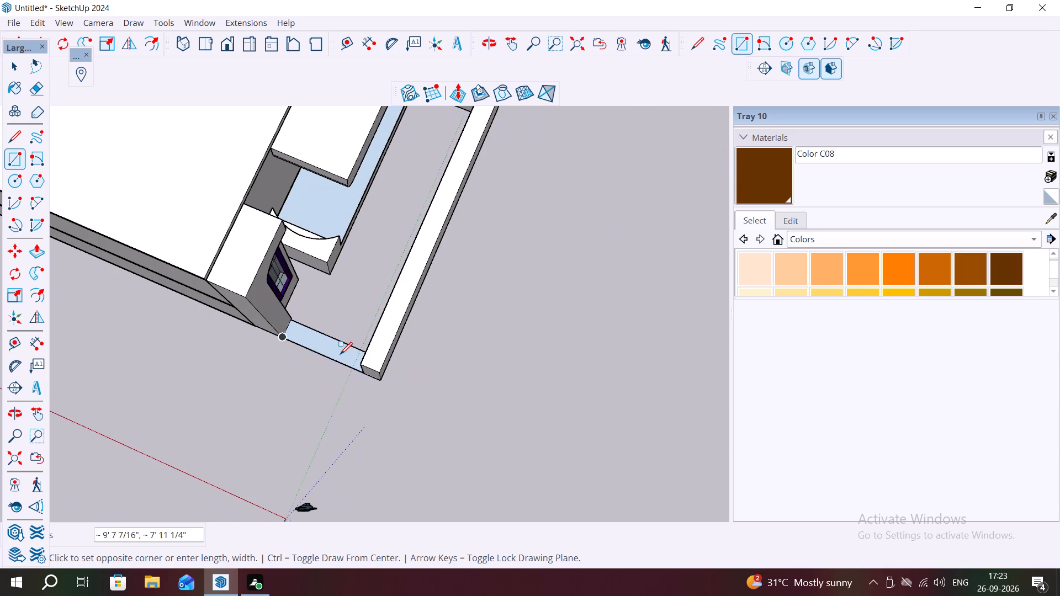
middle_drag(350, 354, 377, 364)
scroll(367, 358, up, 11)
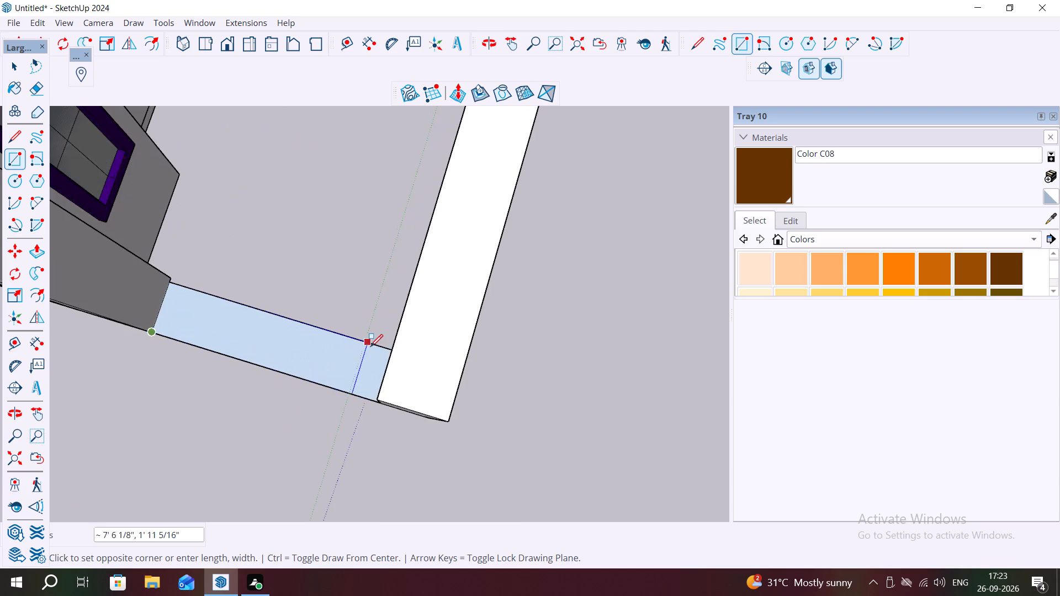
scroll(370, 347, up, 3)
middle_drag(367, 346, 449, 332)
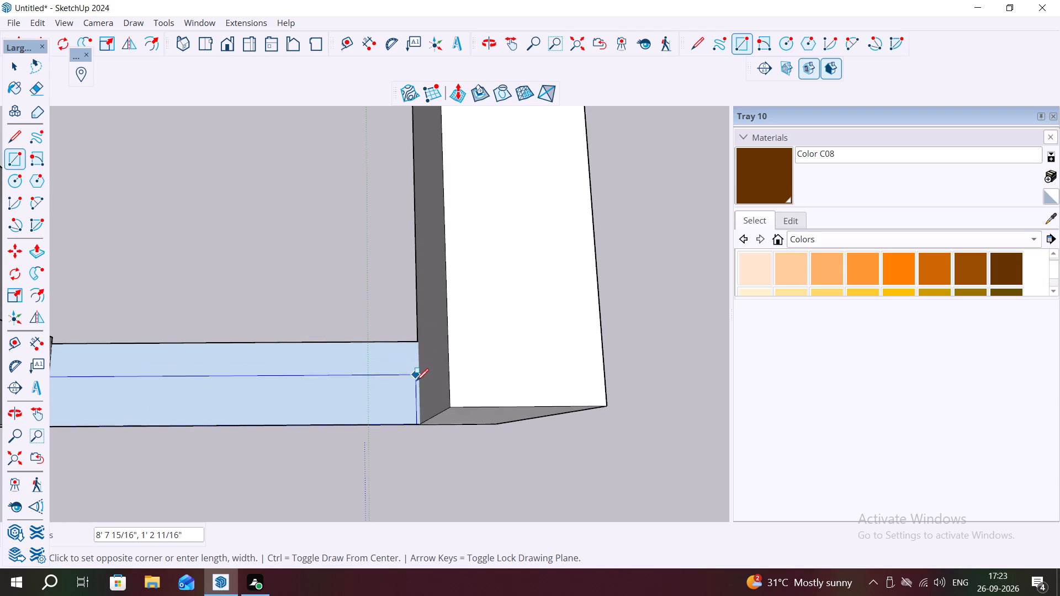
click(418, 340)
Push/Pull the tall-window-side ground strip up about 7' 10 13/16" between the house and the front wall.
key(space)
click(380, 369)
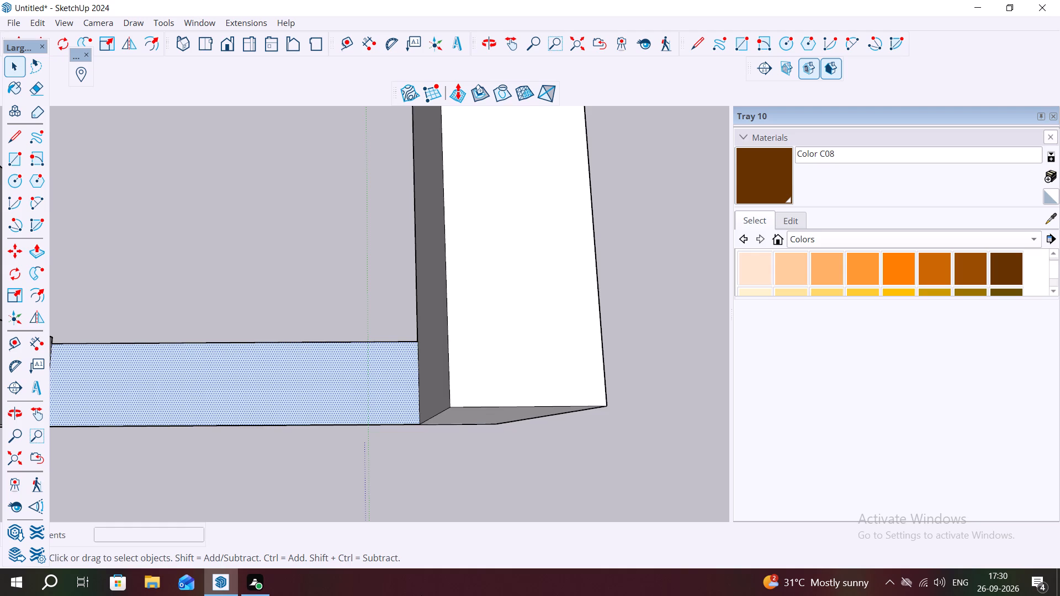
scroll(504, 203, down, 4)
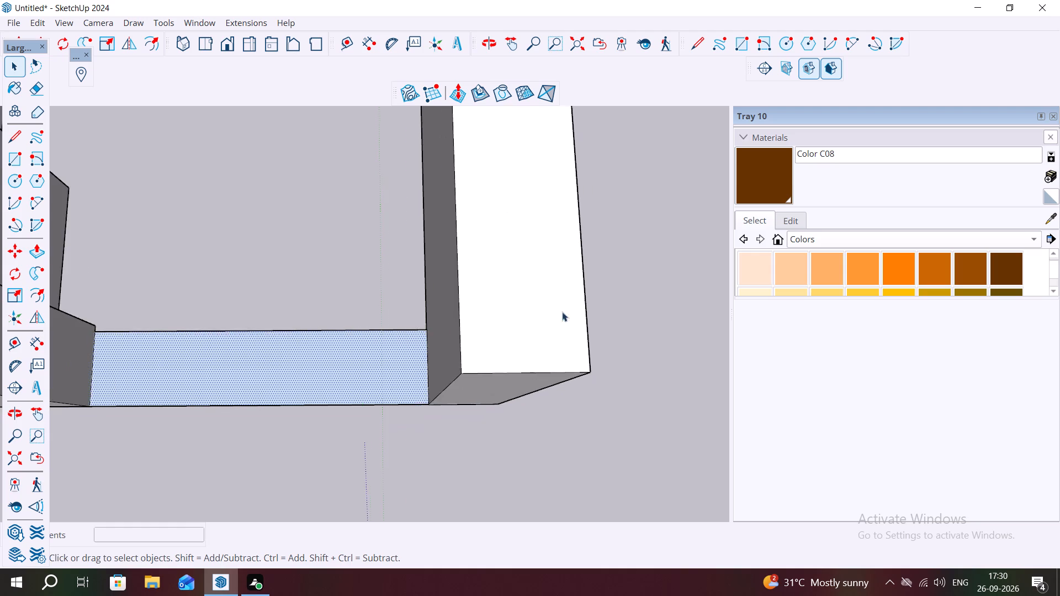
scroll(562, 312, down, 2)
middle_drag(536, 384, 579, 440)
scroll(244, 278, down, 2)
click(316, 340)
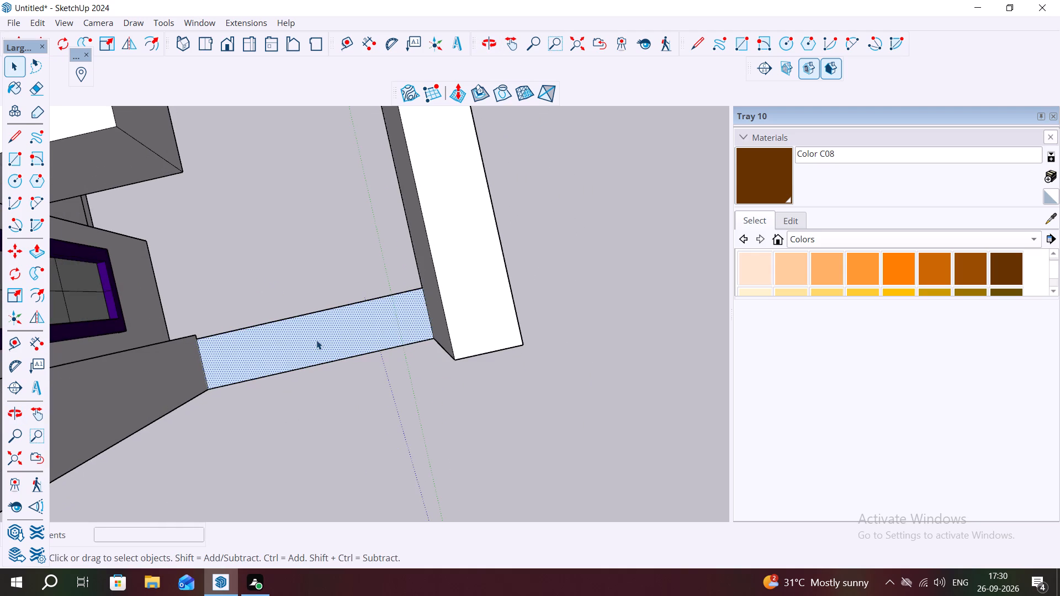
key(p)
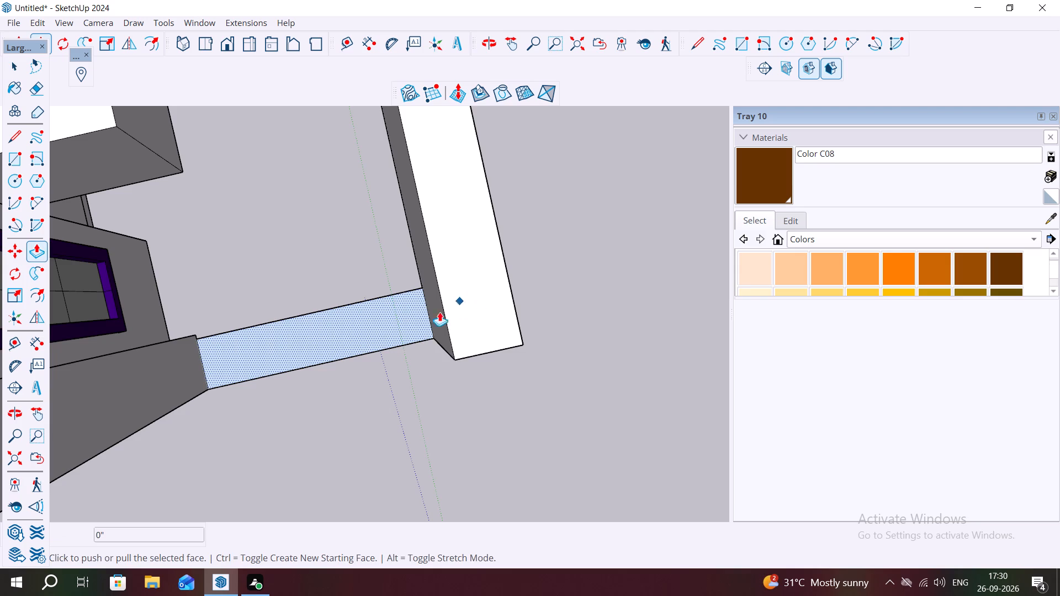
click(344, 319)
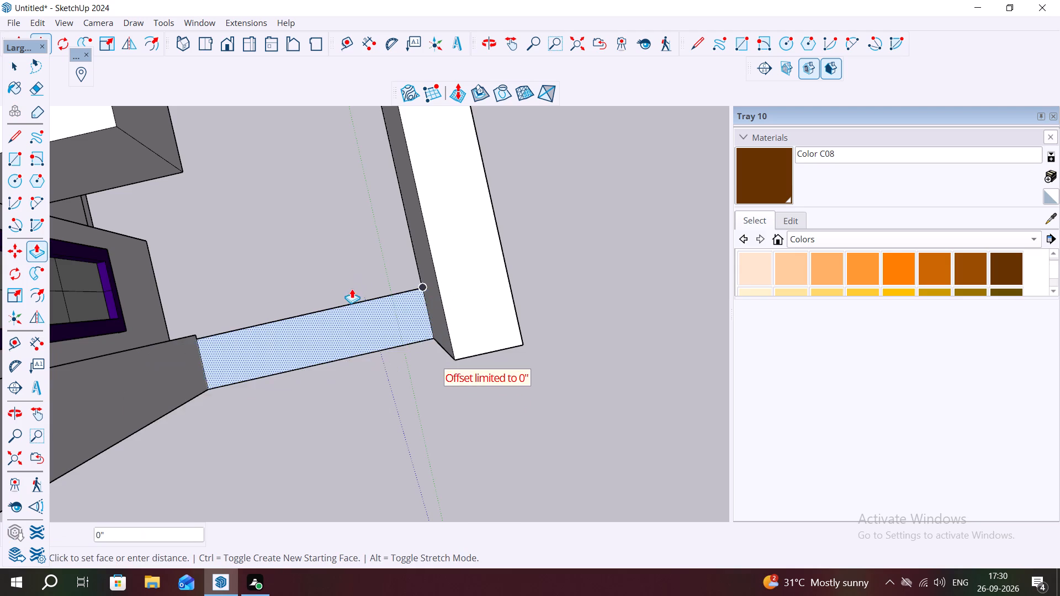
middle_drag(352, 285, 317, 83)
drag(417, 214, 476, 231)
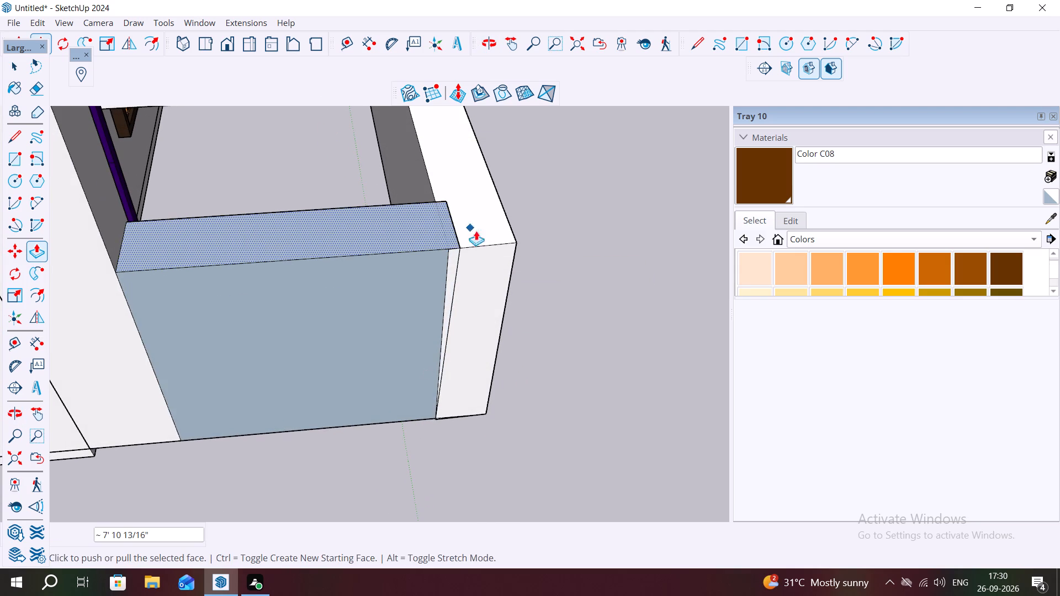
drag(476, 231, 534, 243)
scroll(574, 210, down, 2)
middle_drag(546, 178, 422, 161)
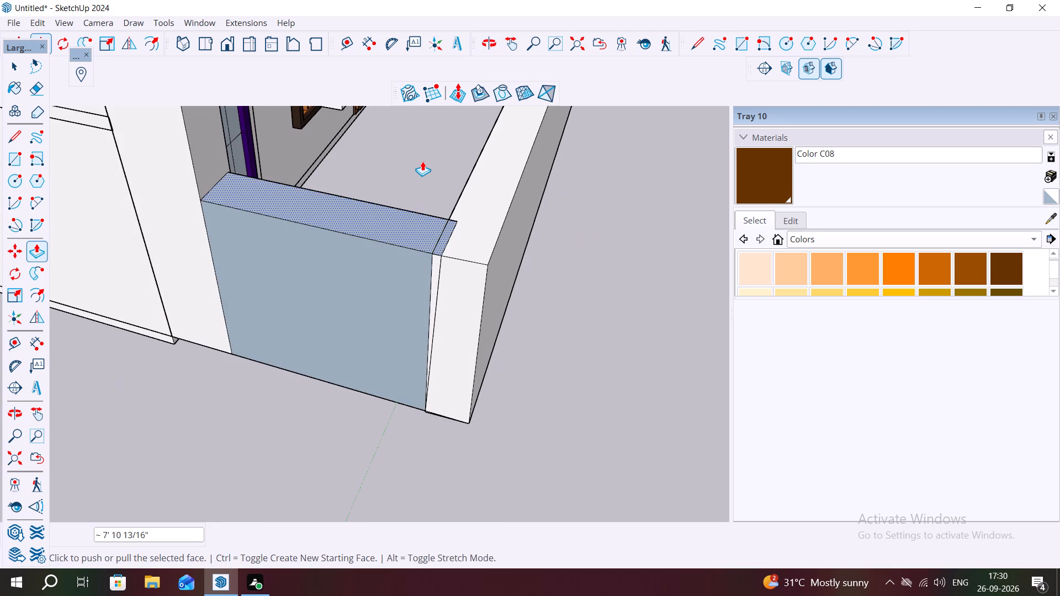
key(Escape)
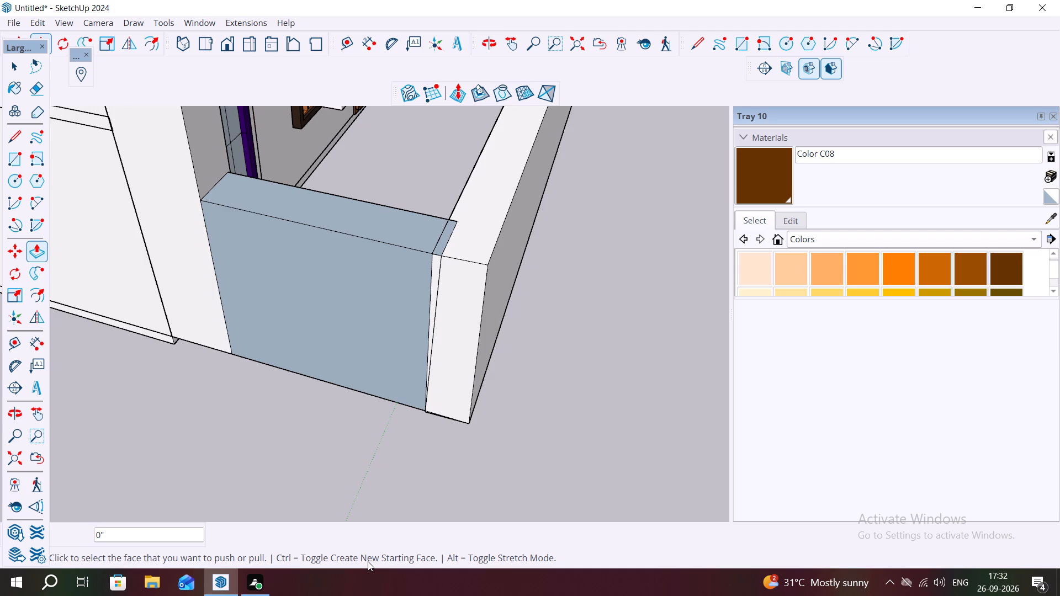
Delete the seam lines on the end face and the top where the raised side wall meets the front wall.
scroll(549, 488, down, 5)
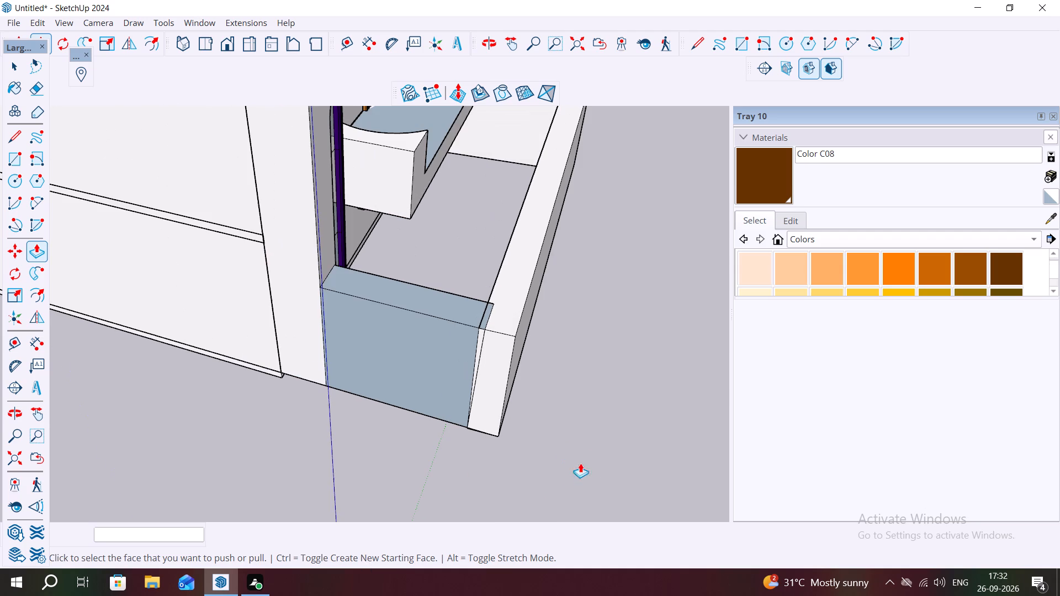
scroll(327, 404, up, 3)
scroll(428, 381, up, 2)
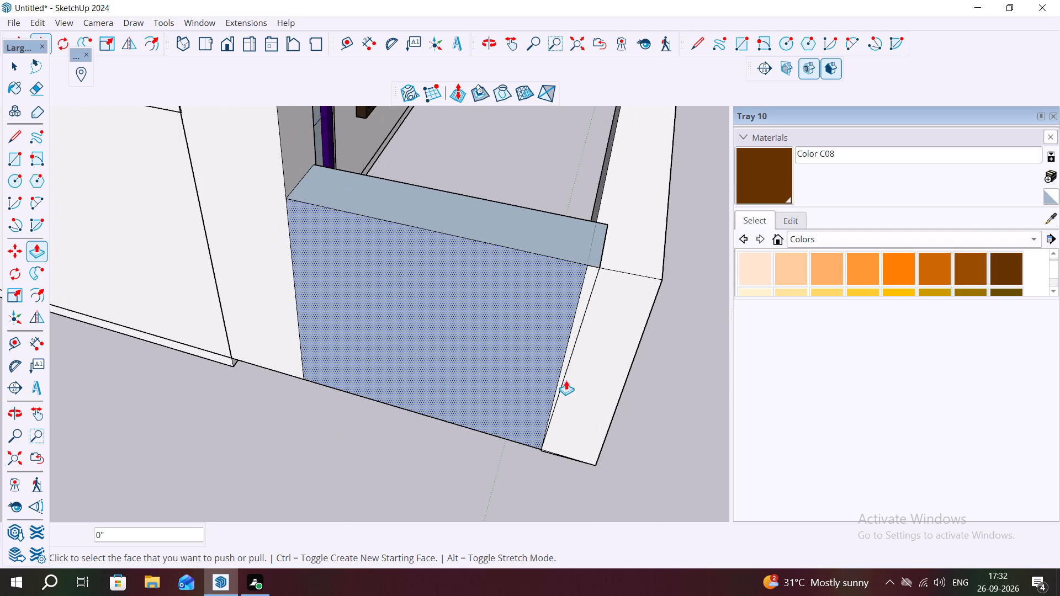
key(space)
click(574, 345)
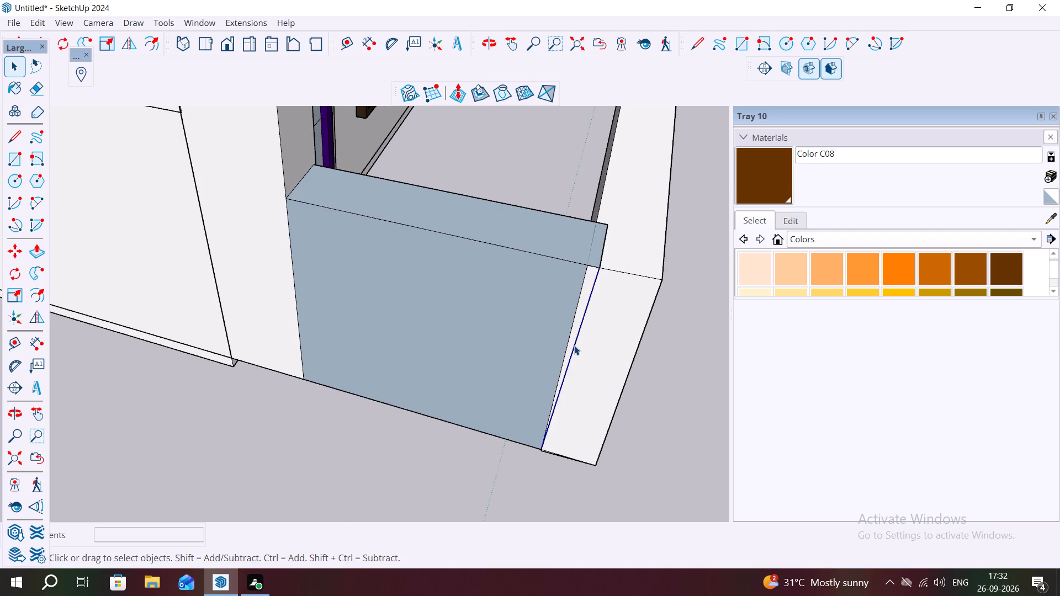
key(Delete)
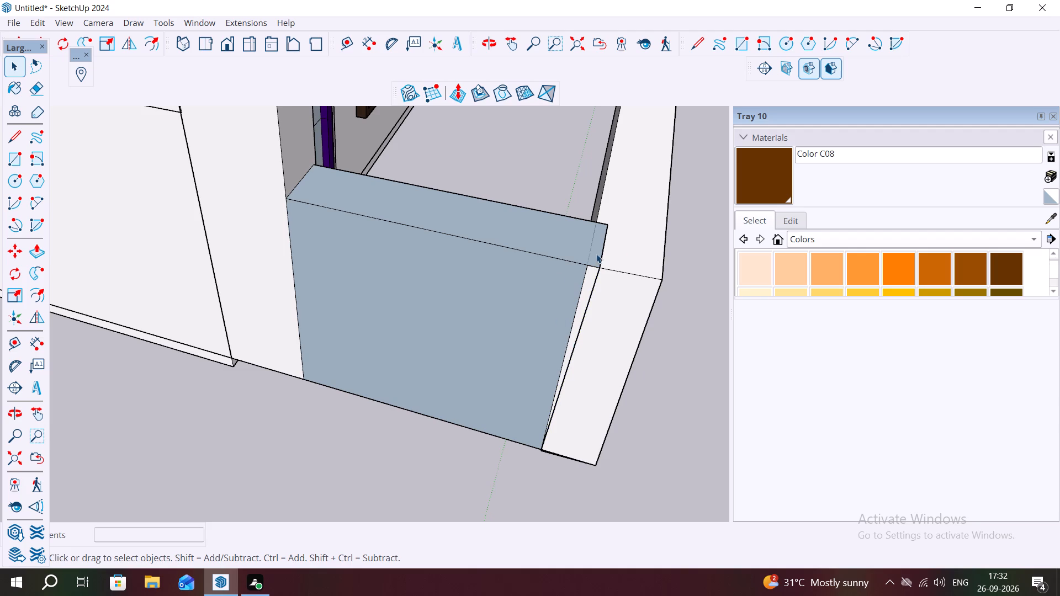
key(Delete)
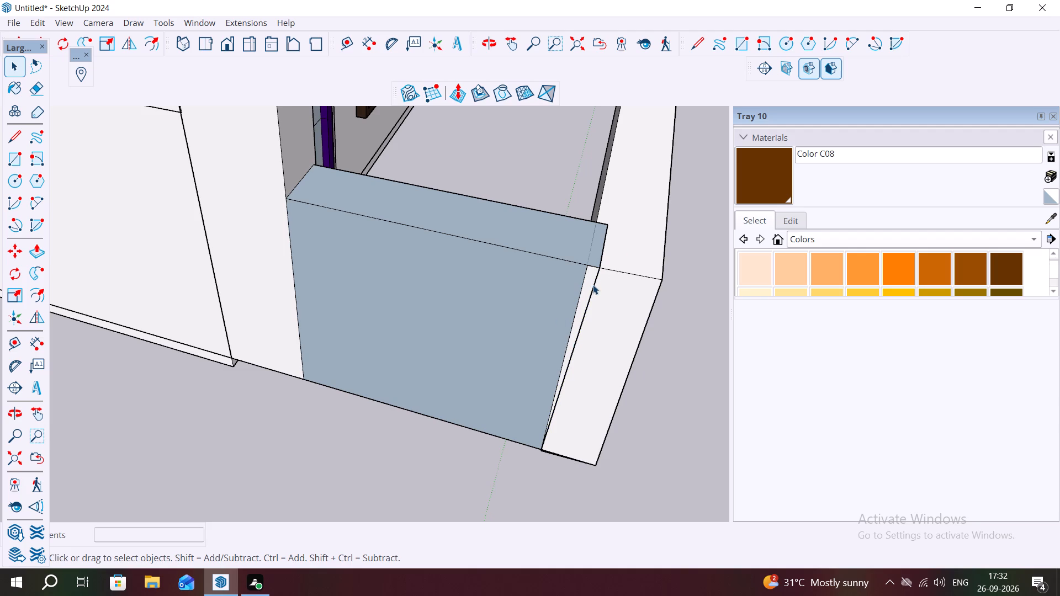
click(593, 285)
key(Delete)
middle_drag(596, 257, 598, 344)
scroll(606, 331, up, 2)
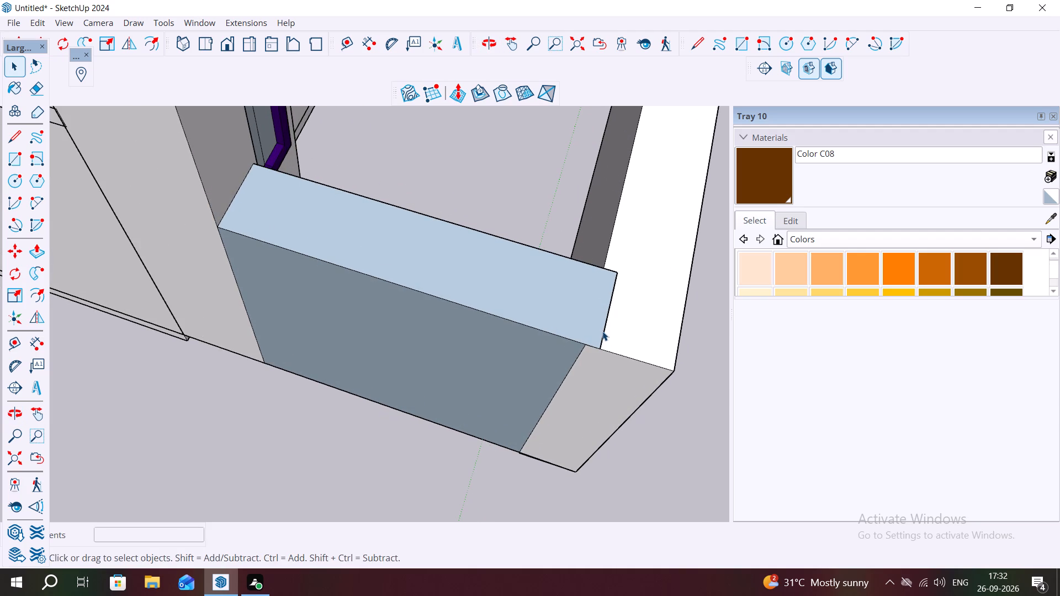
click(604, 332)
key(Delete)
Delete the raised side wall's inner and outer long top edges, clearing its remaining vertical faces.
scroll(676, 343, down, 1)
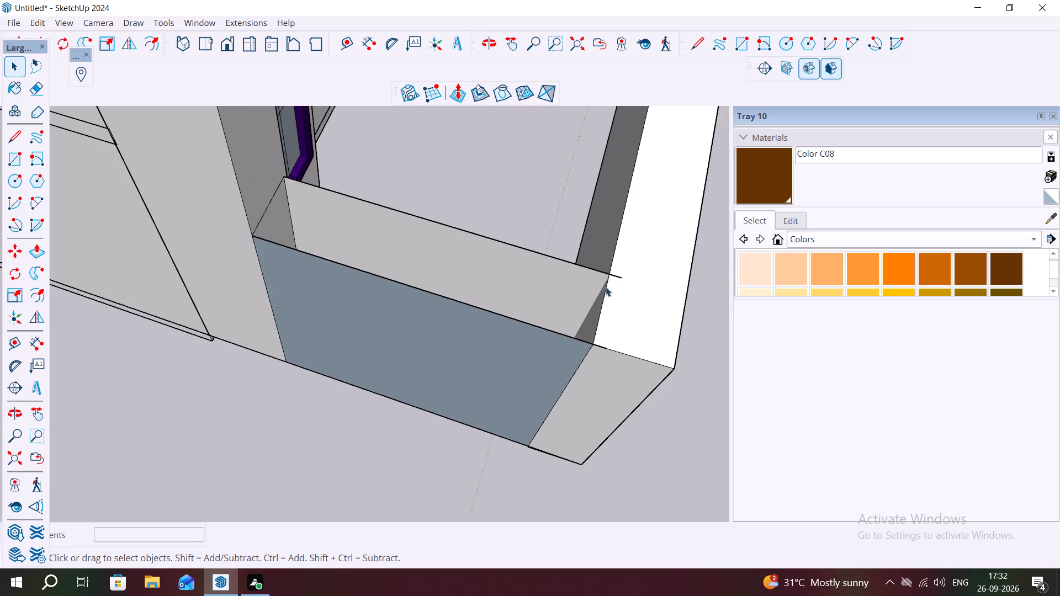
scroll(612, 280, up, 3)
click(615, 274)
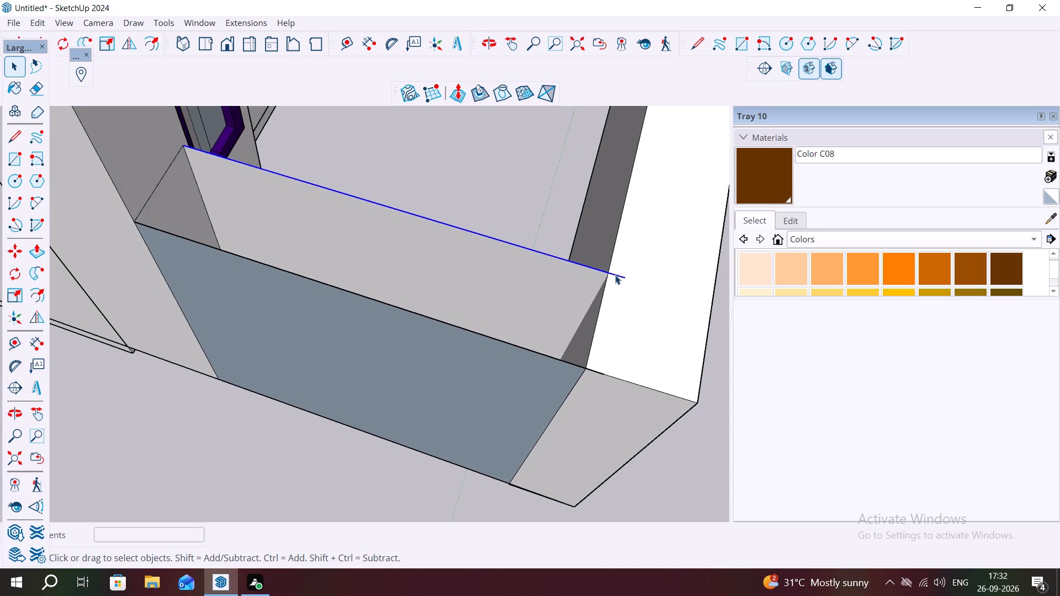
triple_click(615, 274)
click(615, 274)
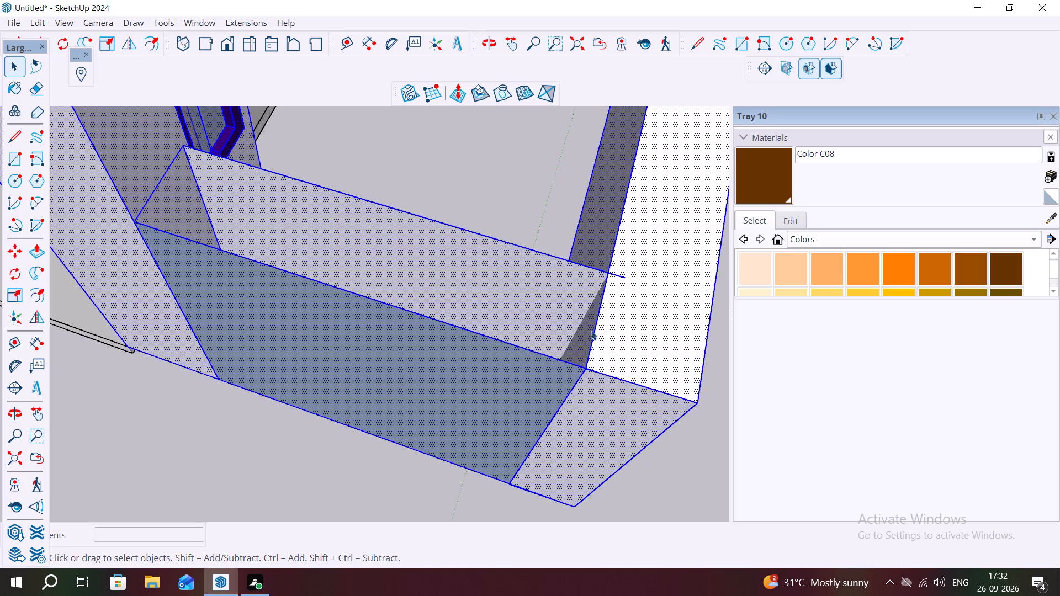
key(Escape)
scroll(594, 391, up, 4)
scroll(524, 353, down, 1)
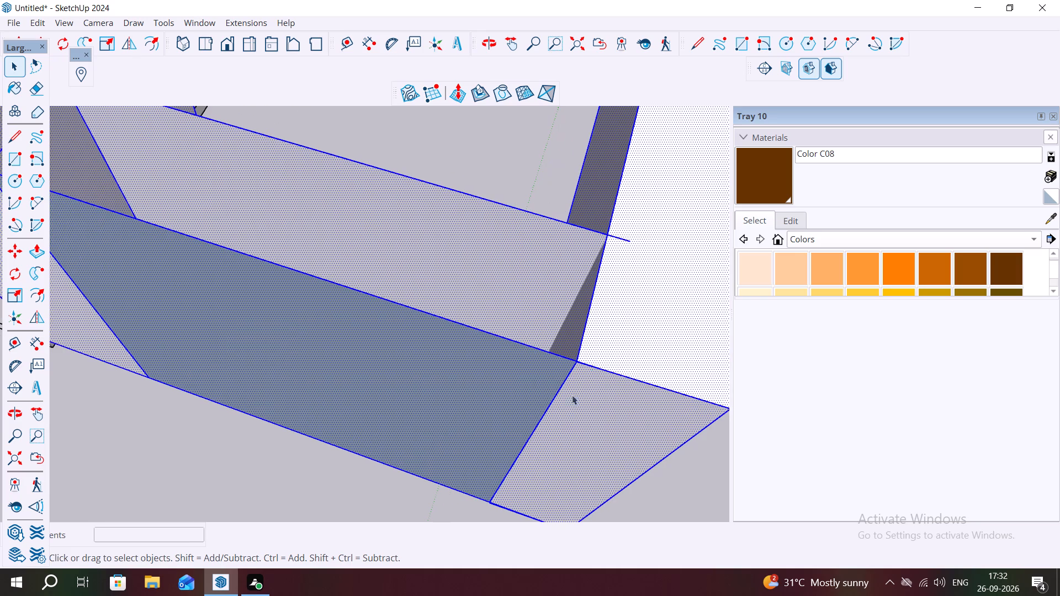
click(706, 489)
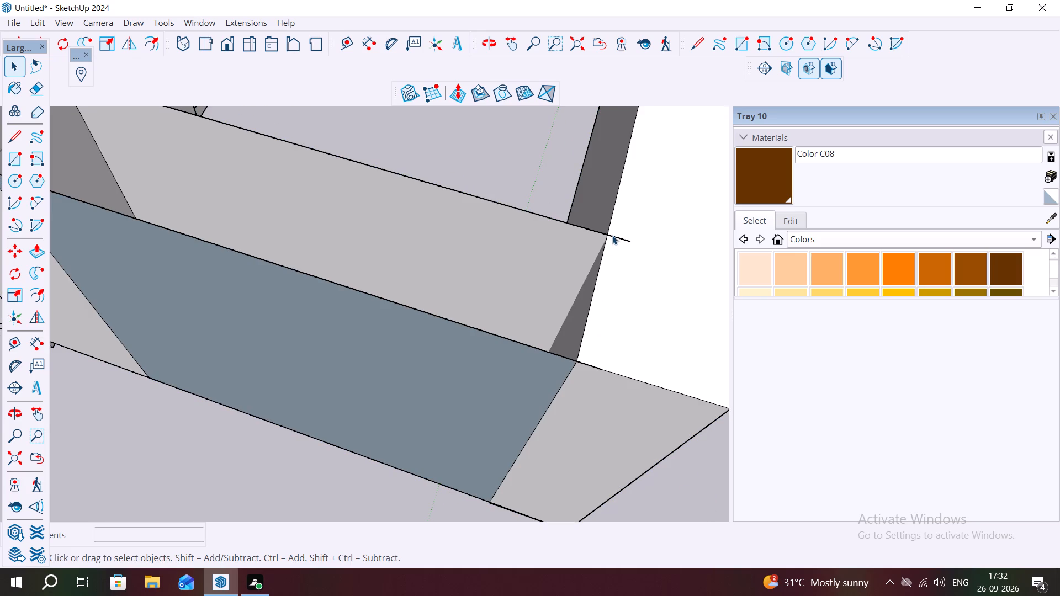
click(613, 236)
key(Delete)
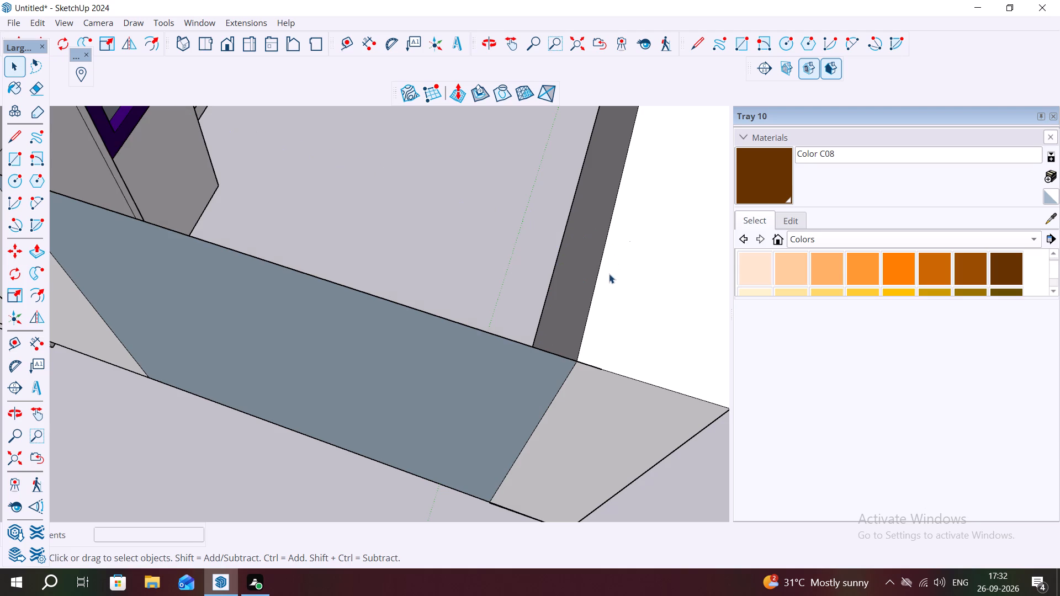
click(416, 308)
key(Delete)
Redraw the ground rectangle between the tall-window-side house corner and the front wall, about 1' 11 5/16" wide.
scroll(507, 407, down, 2)
middle_drag(519, 419, 594, 472)
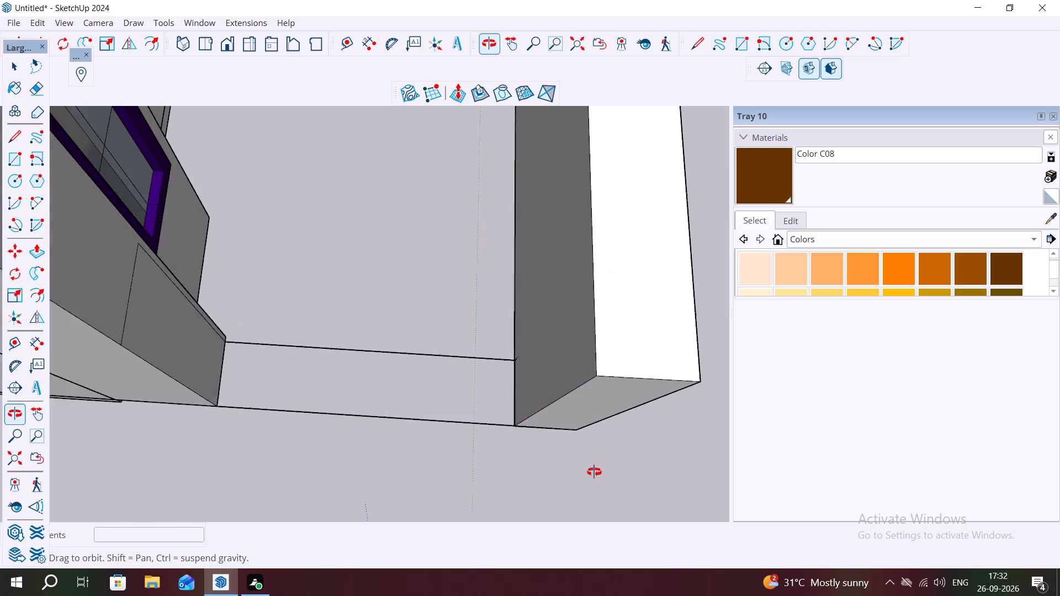
middle_drag(594, 472, 602, 479)
middle_drag(550, 370, 655, 413)
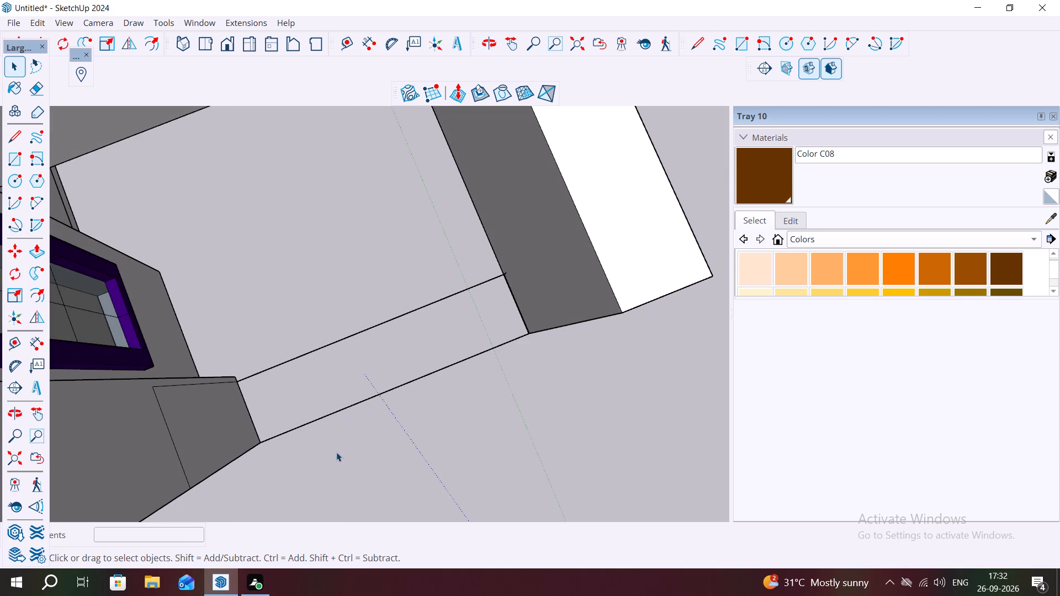
key(r)
scroll(311, 425, up, 3)
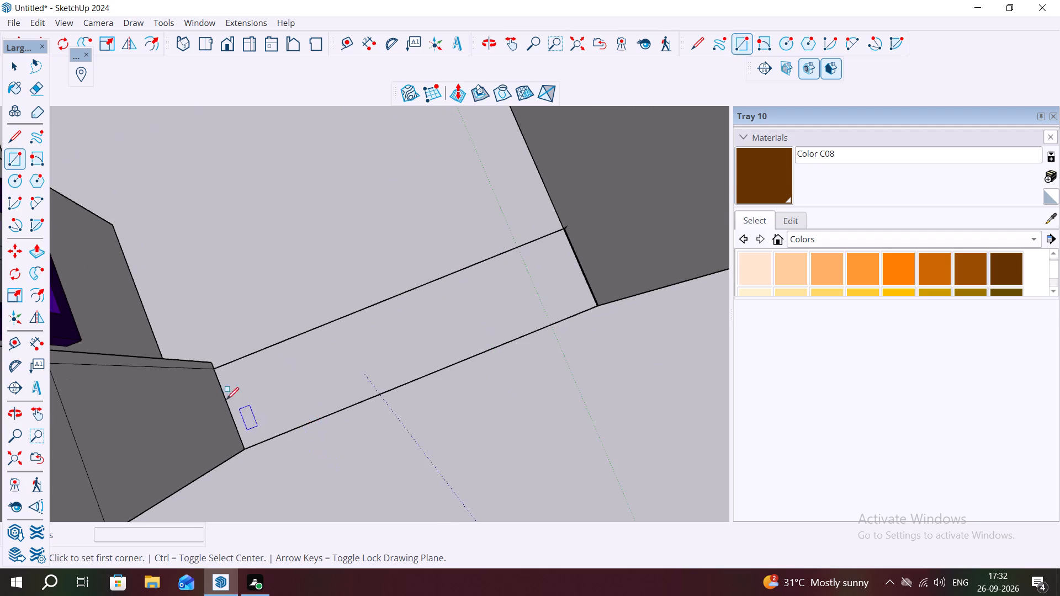
scroll(226, 387, up, 3)
click(209, 363)
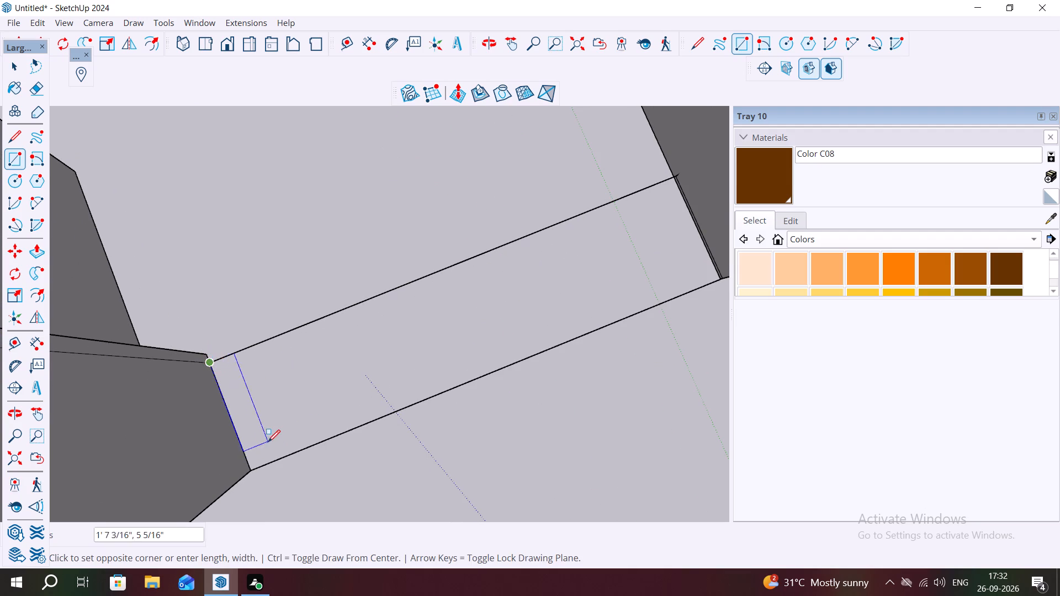
scroll(274, 452, down, 3)
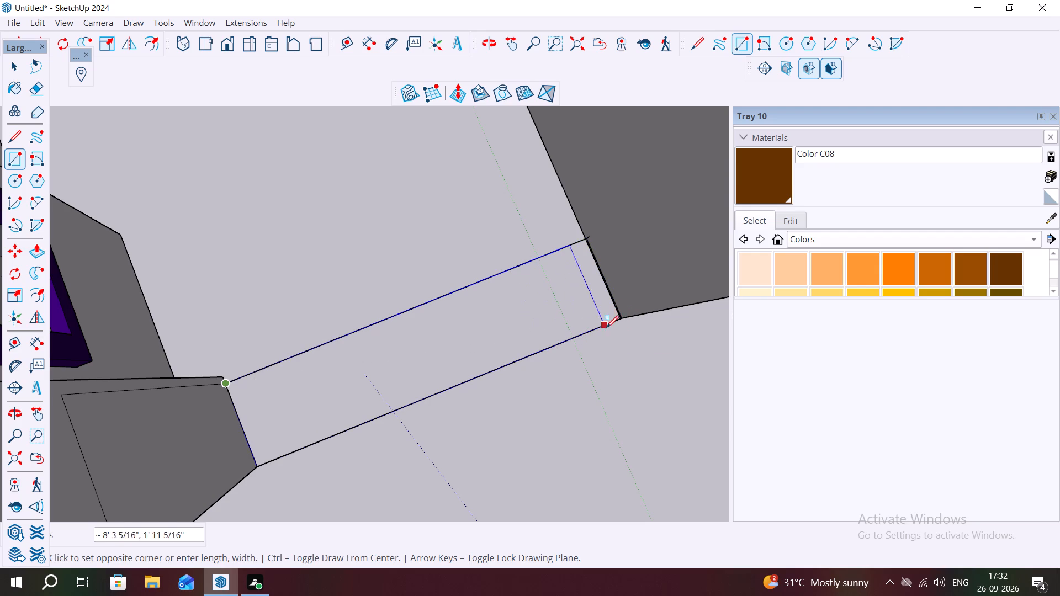
click(619, 322)
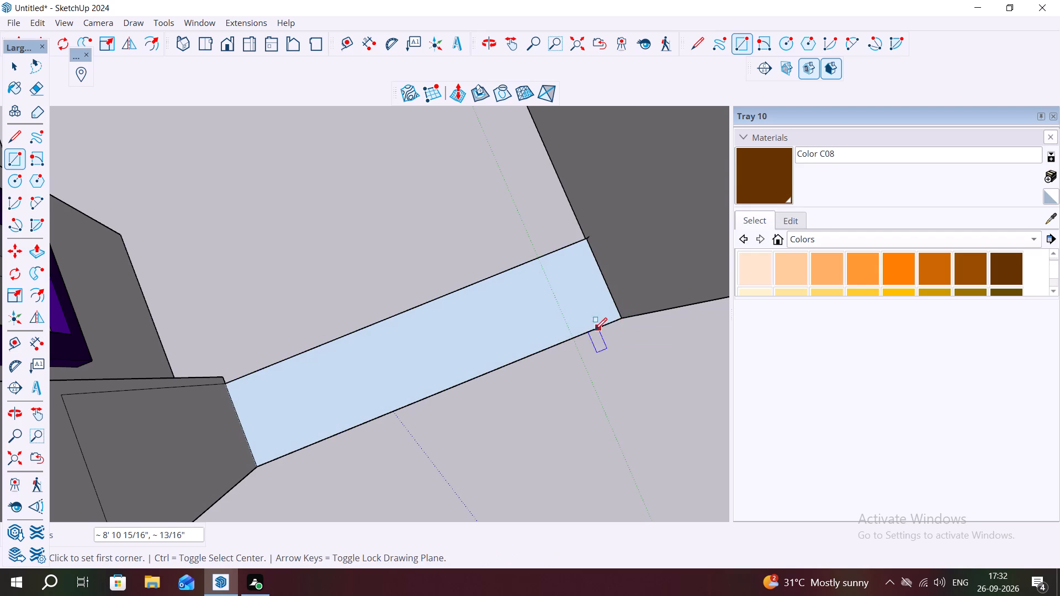
Push/Pull the redrawn tall-window-side ground rectangle up level with the top of the front wall.
key(space)
click(562, 311)
text(0P)
drag(562, 311, 570, 278)
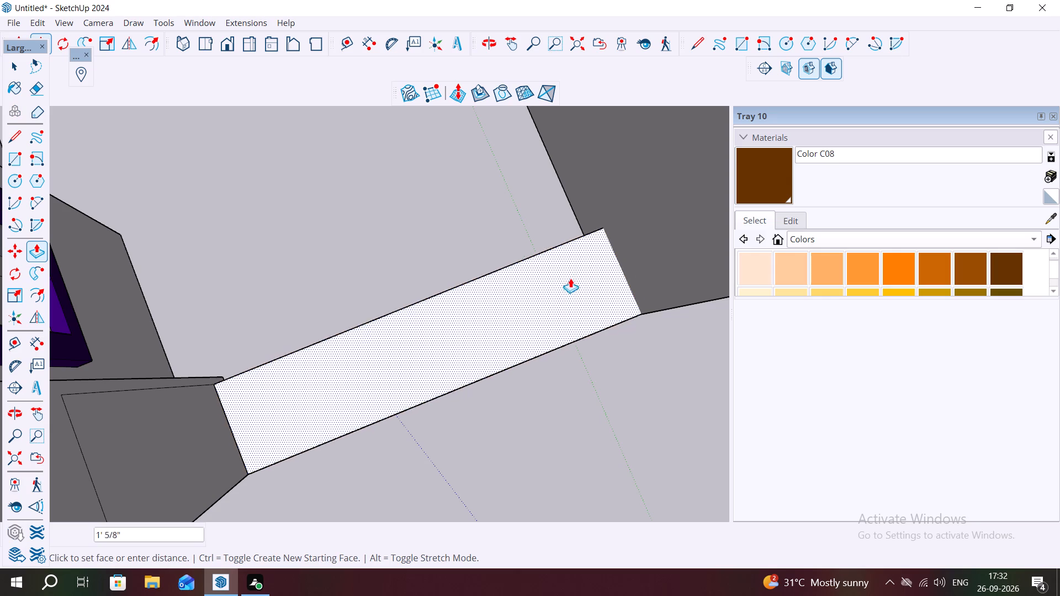
drag(570, 278, 681, 256)
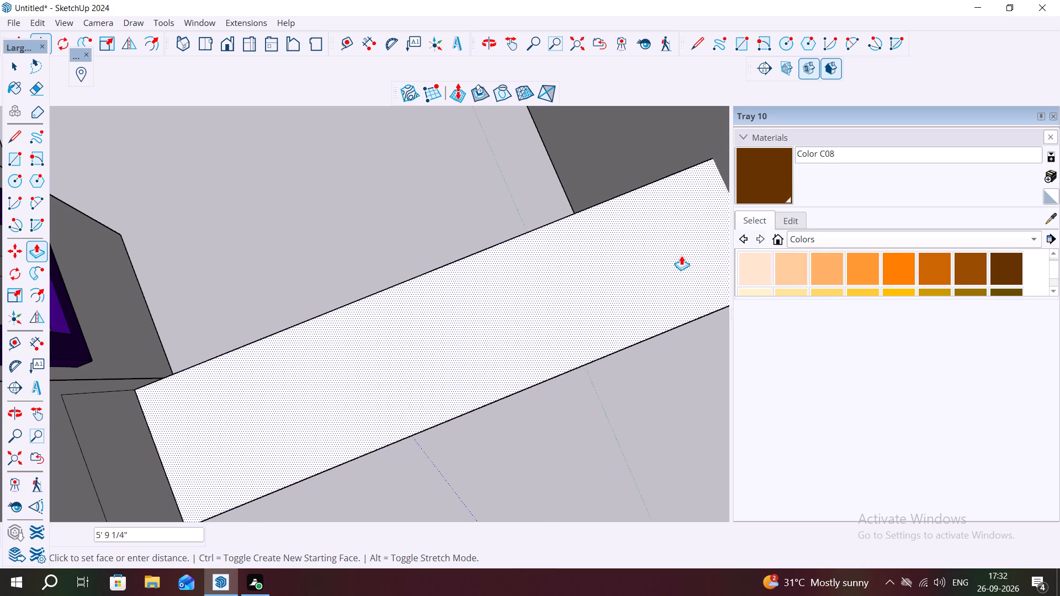
drag(681, 256, 603, 297)
scroll(602, 299, down, 6)
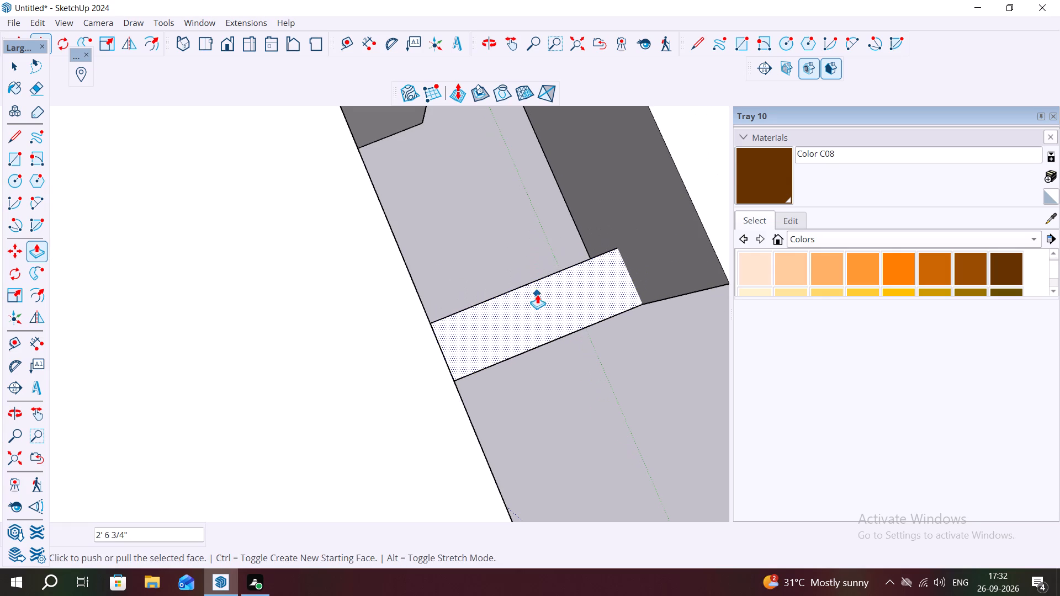
drag(540, 296, 717, 219)
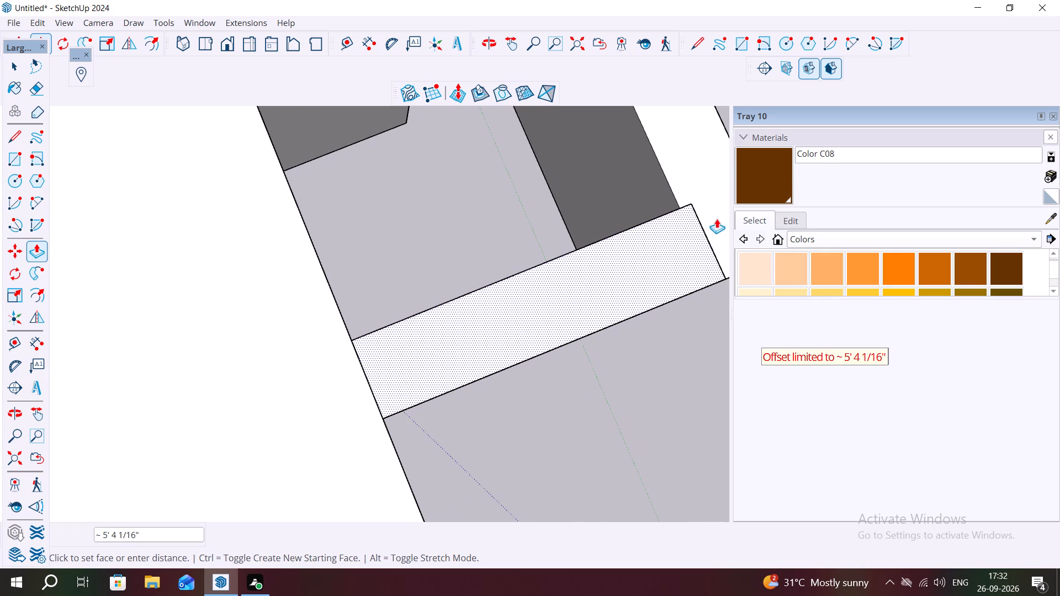
drag(717, 219, 695, 231)
middle_drag(689, 239, 552, 212)
scroll(546, 217, down, 1)
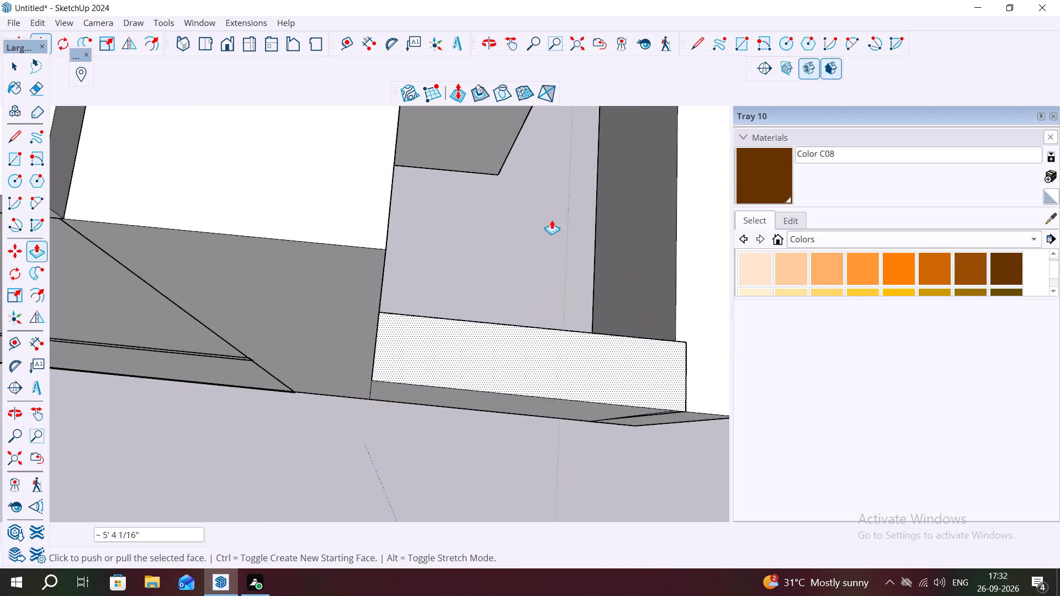
scroll(552, 220, down, 5)
middle_drag(610, 329, 547, 233)
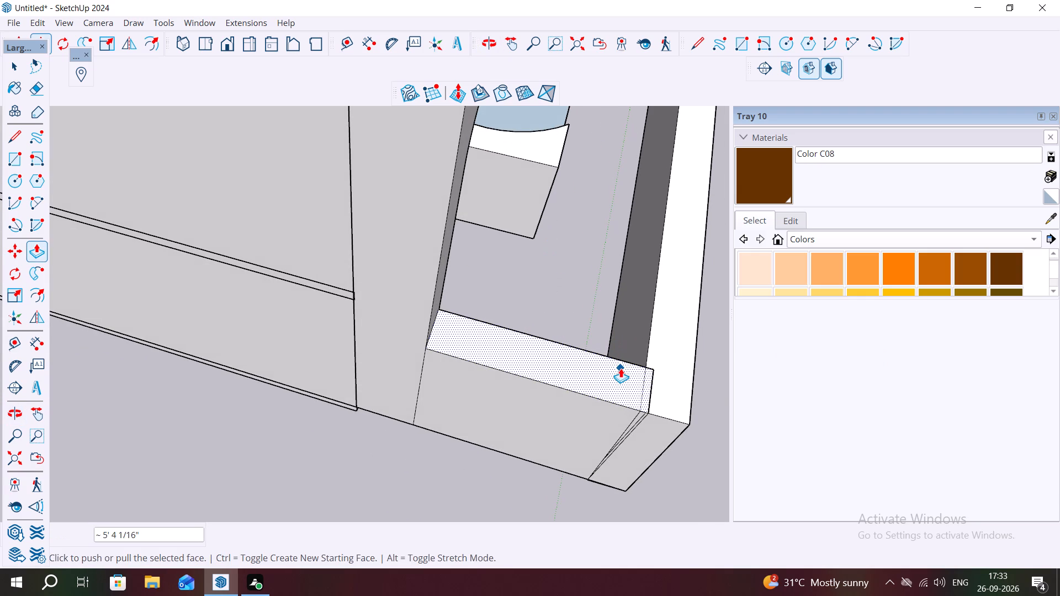
drag(621, 368, 625, 381)
click(623, 381)
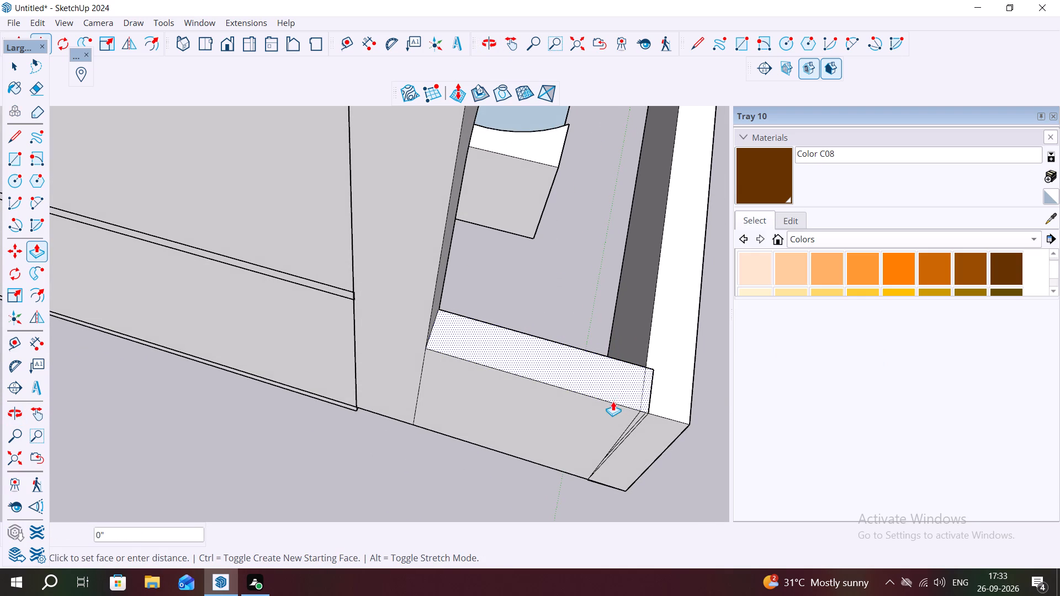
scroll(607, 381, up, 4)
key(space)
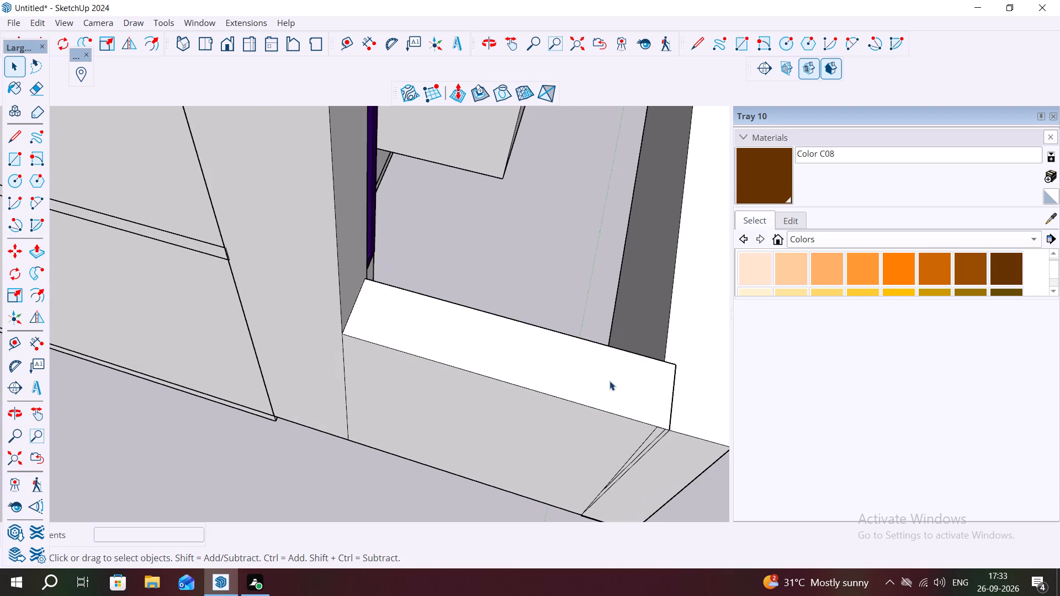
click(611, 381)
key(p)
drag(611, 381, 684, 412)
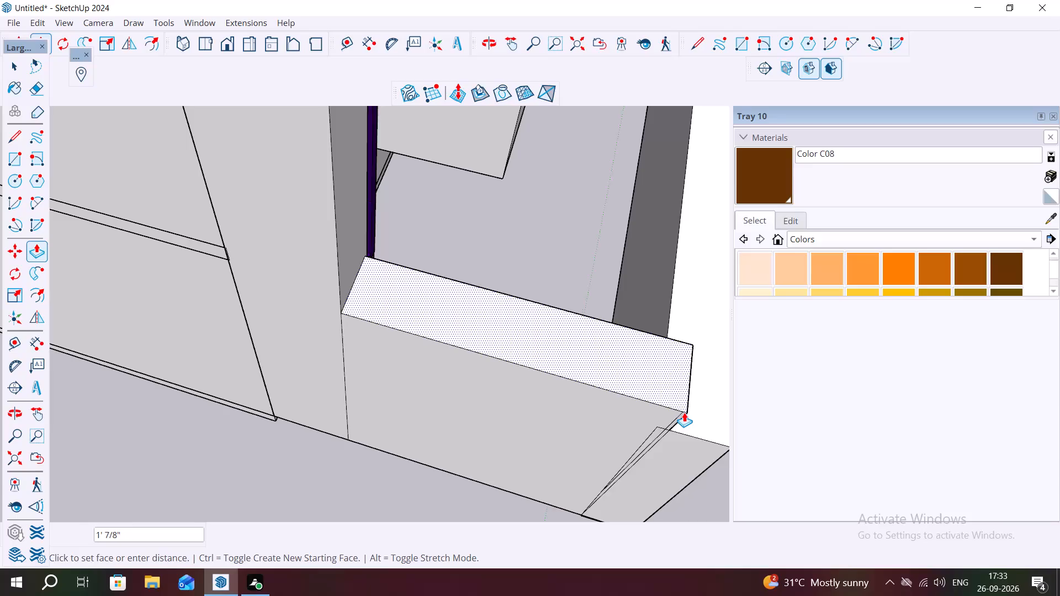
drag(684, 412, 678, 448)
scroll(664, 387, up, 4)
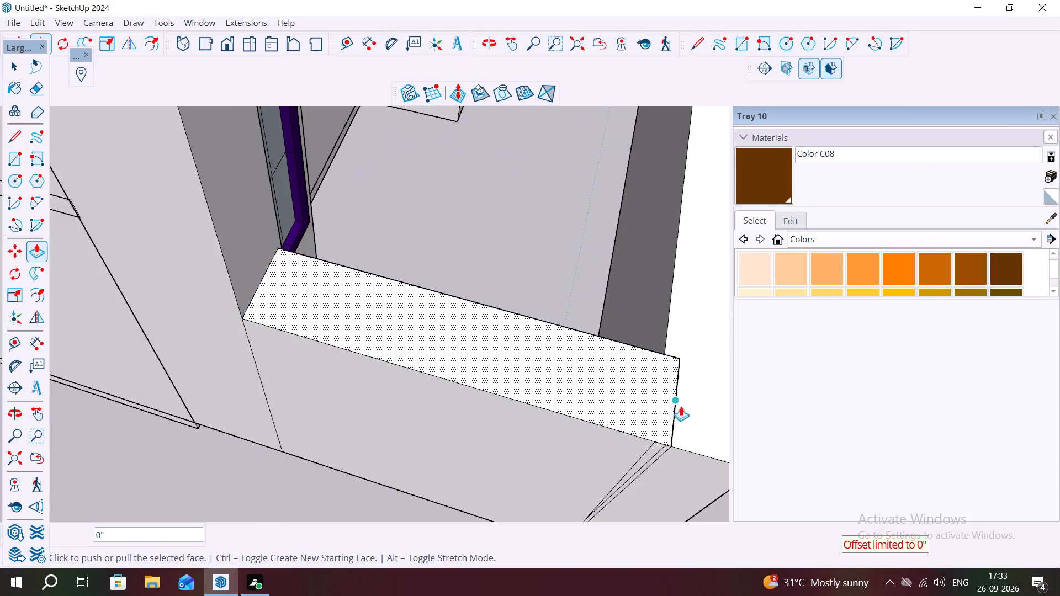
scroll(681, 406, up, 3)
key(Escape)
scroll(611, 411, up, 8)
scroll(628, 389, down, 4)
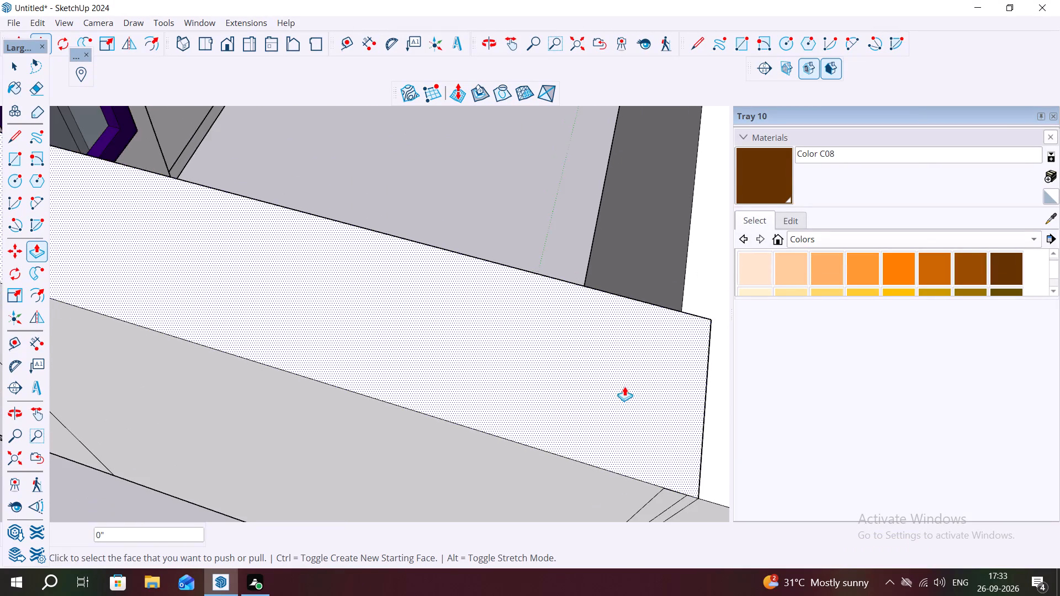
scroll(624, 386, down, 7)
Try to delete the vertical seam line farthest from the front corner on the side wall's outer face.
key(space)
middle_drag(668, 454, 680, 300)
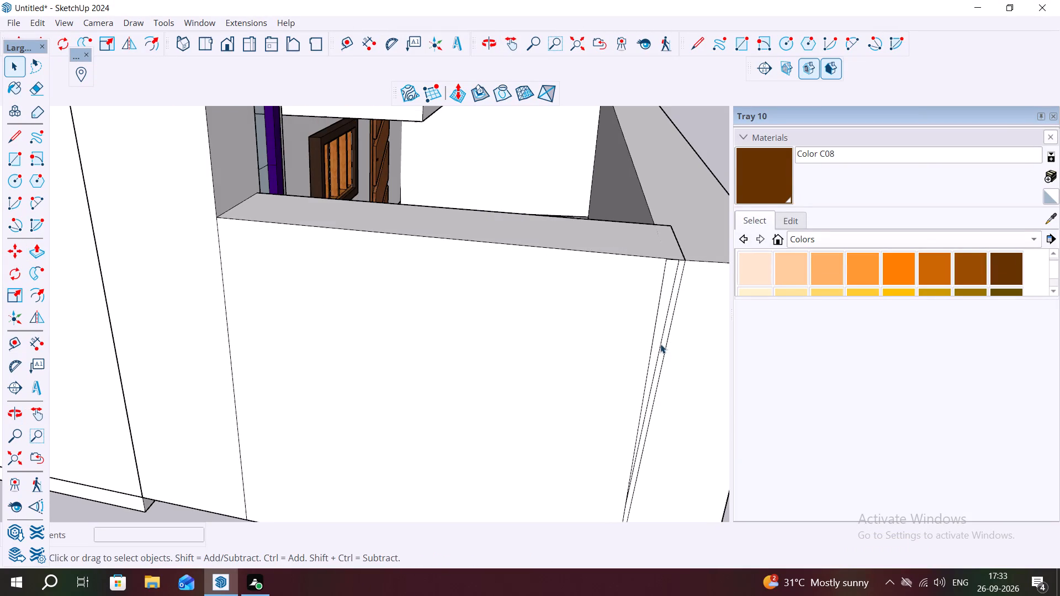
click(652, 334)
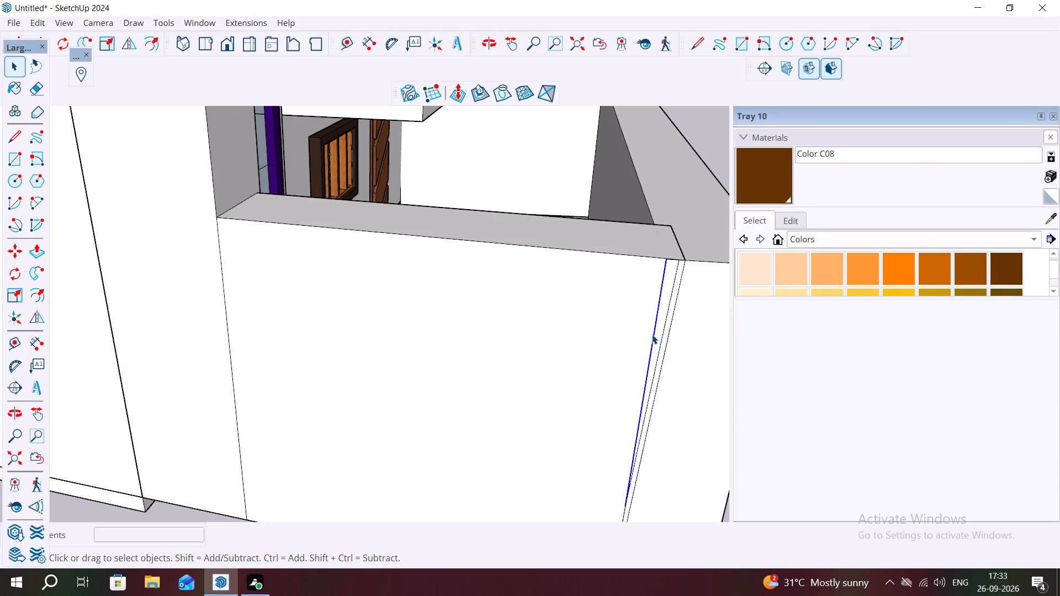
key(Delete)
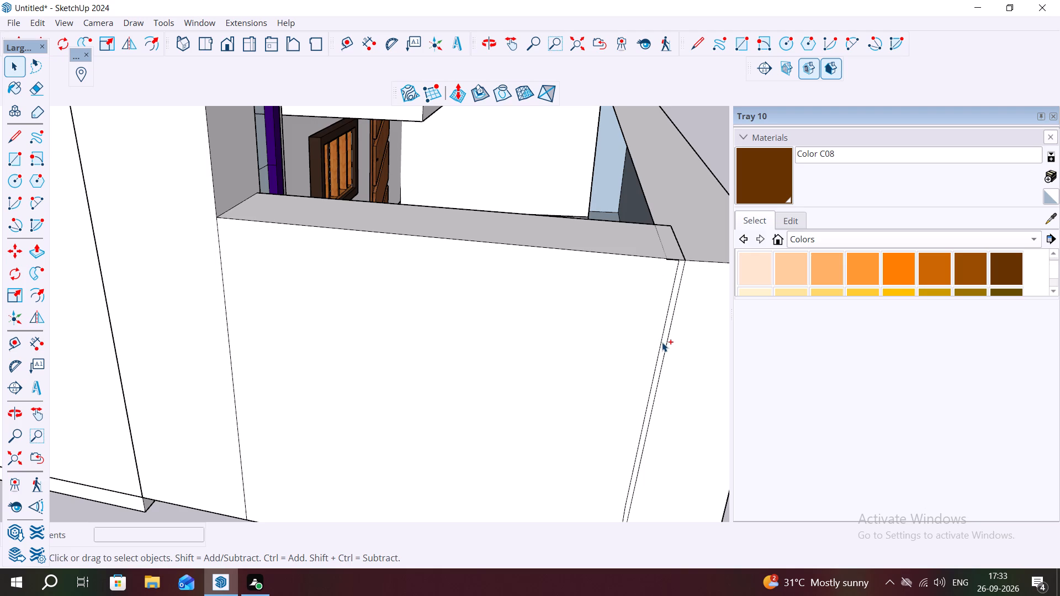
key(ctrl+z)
Delete the two vertical seam lines nearest the front corner on the side wall's outer face.
click(661, 339)
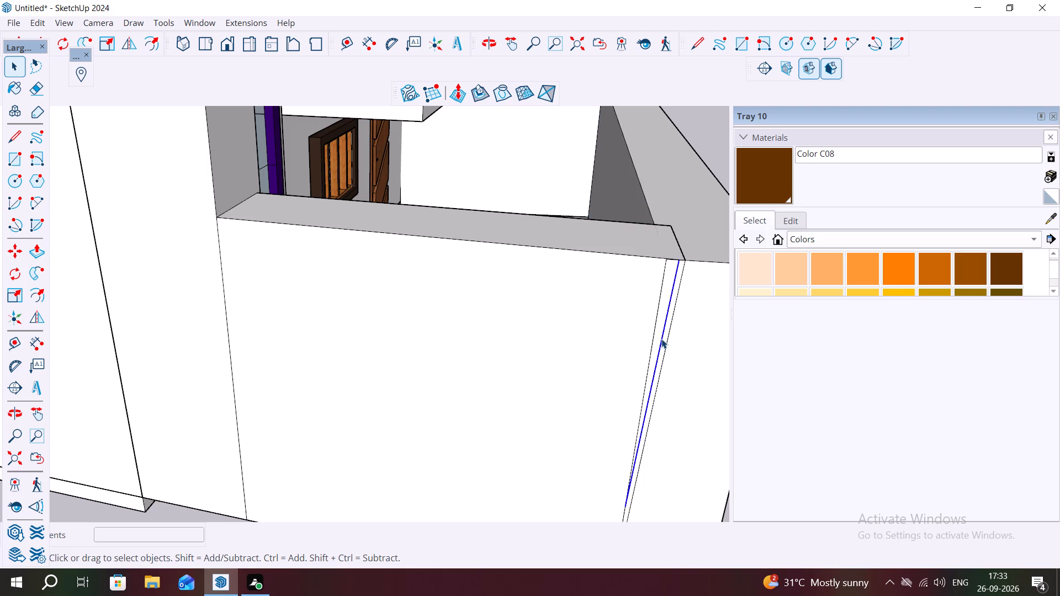
key(Delete)
click(667, 342)
key(Delete)
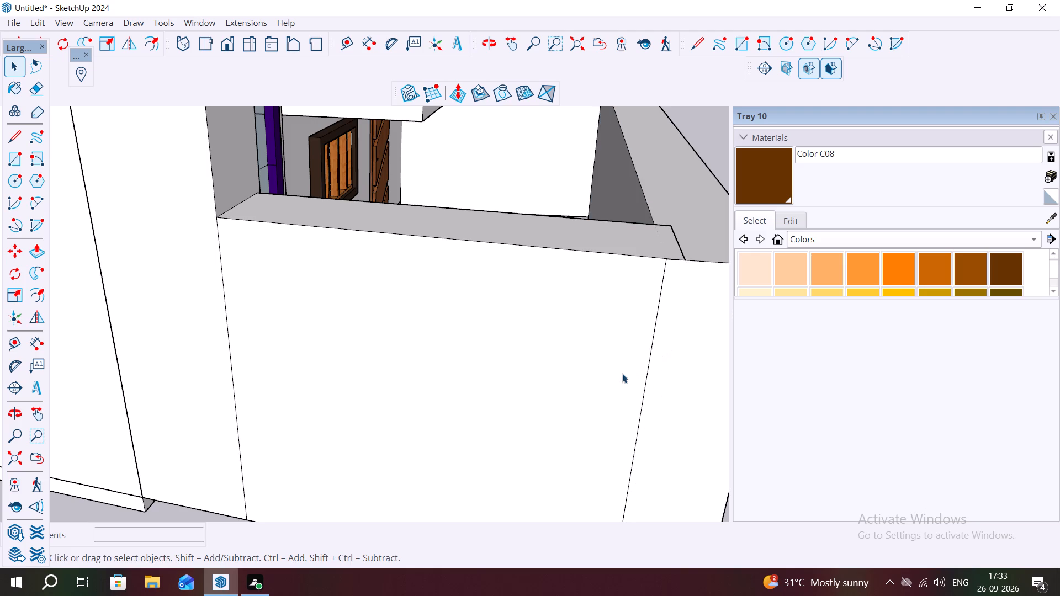
Examine the boundary wall enclosure and its corners against the house from several angles.
scroll(627, 377, down, 9)
middle_drag(714, 332, 520, 389)
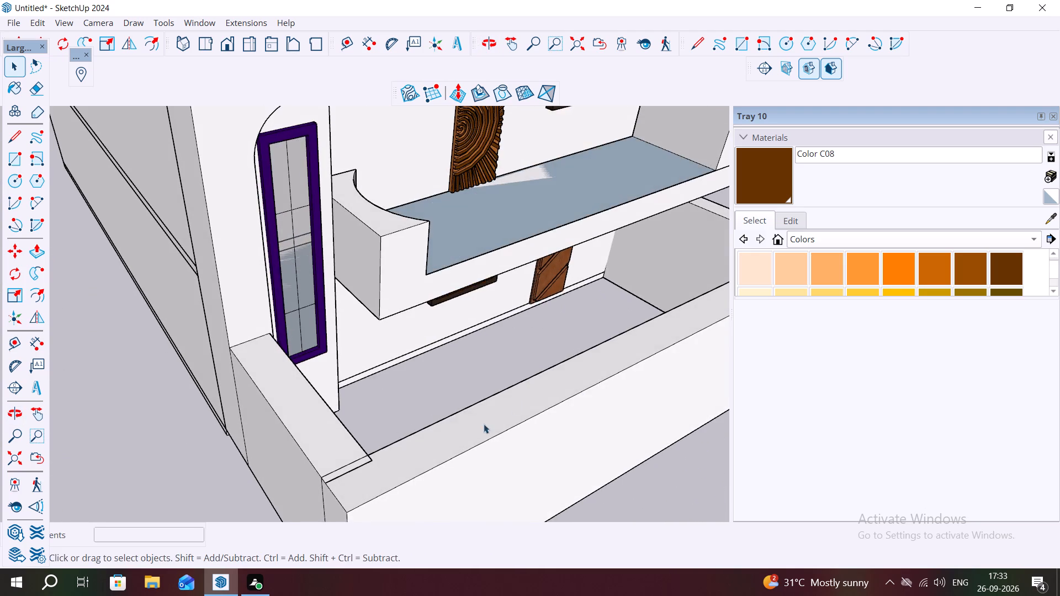
scroll(319, 435, down, 5)
middle_drag(613, 378, 449, 275)
scroll(356, 301, down, 2)
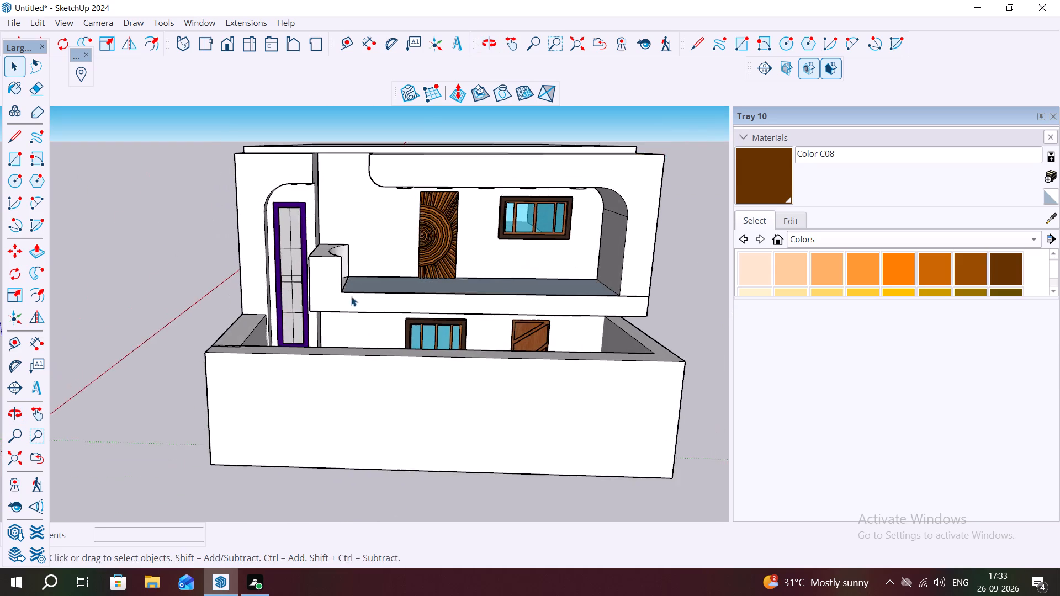
scroll(467, 377, up, 1)
middle_drag(467, 379, 587, 466)
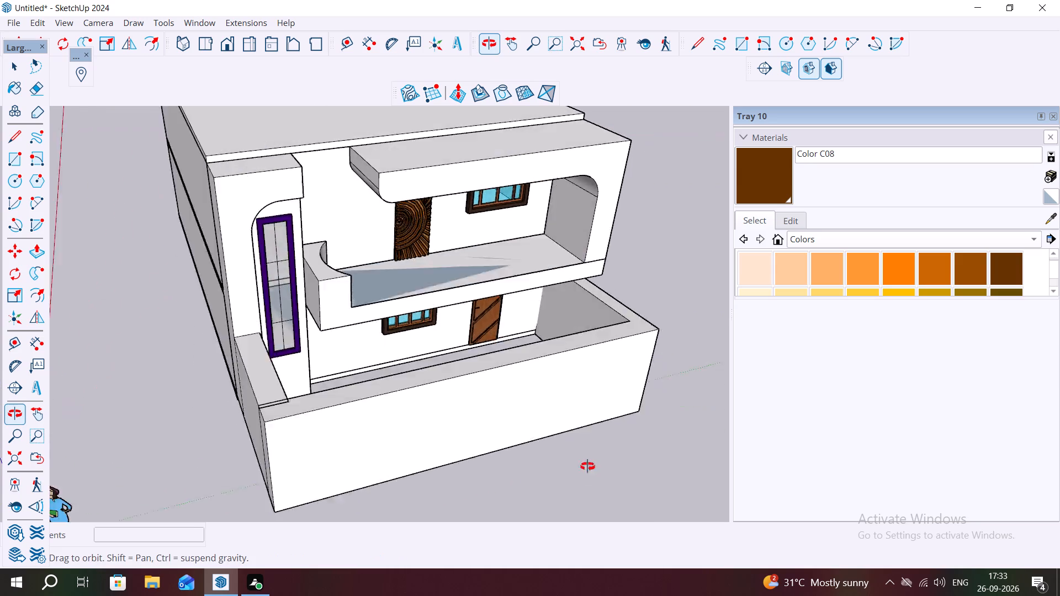
middle_drag(587, 466, 455, 384)
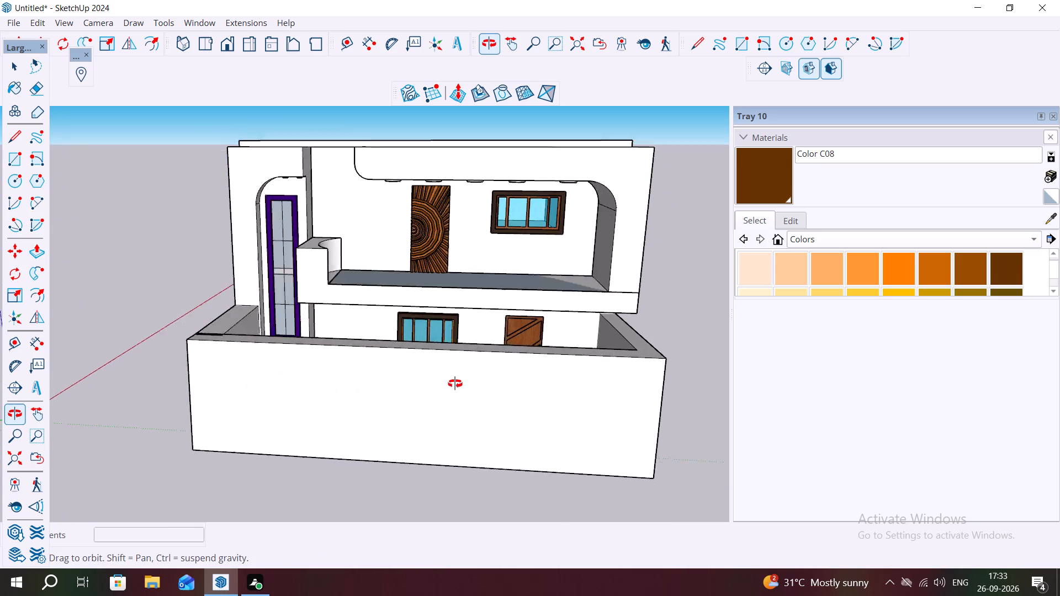
middle_drag(455, 384, 490, 392)
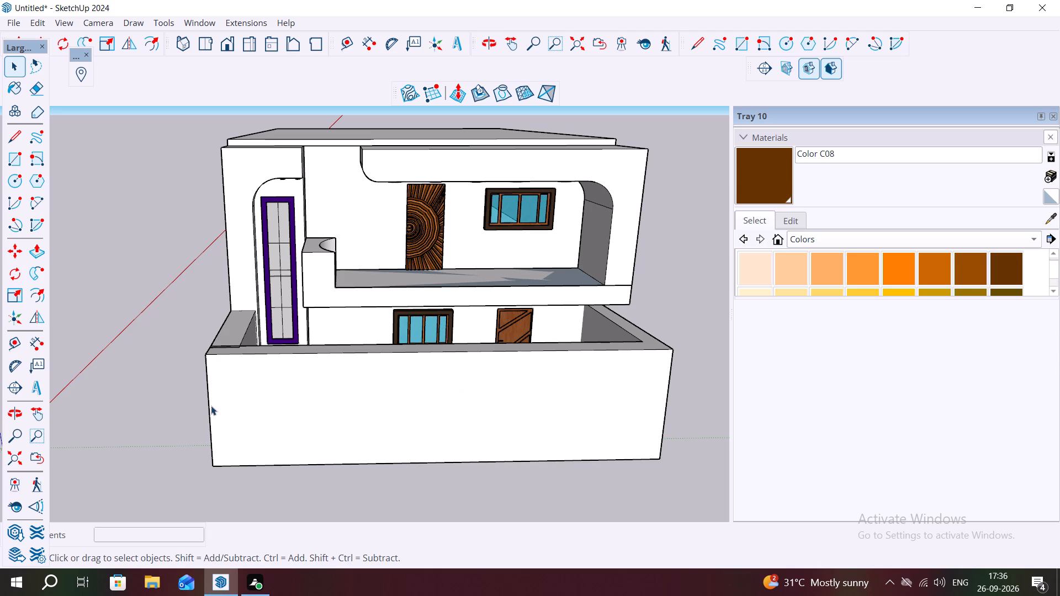
Draw a full-height rectangle about 4' 11 1/16" wide on the front wall's outer face, near the end away from the tall window.
scroll(386, 337, up, 1)
click(13, 156)
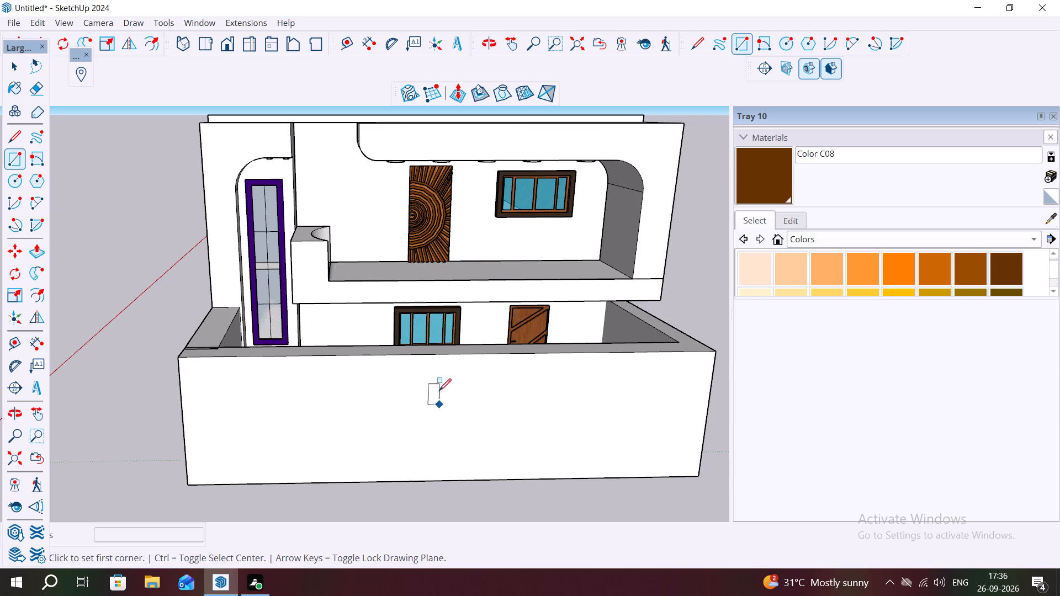
middle_drag(439, 395, 439, 353)
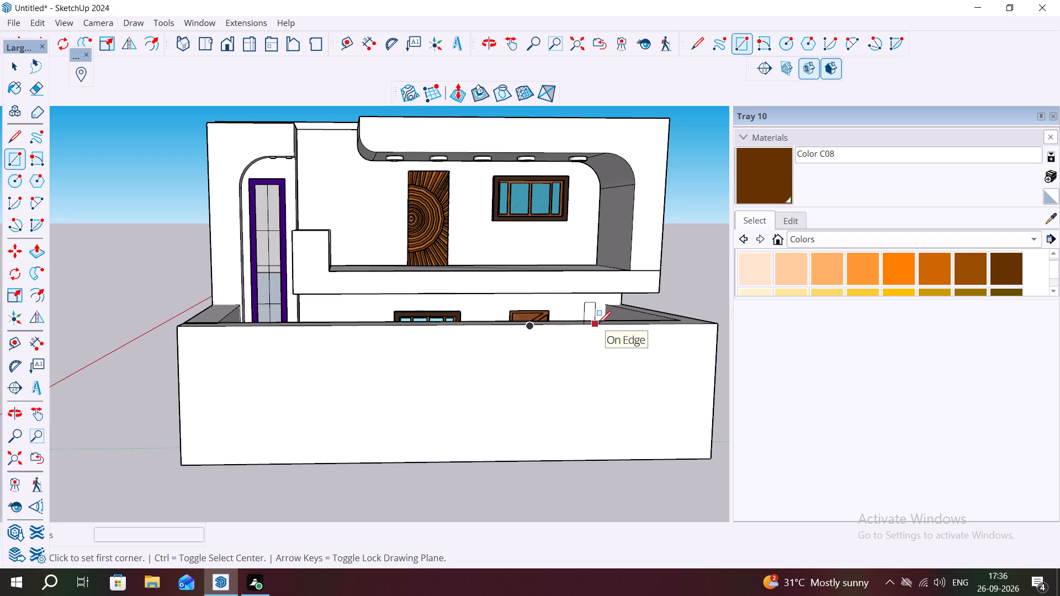
click(598, 323)
click(671, 457)
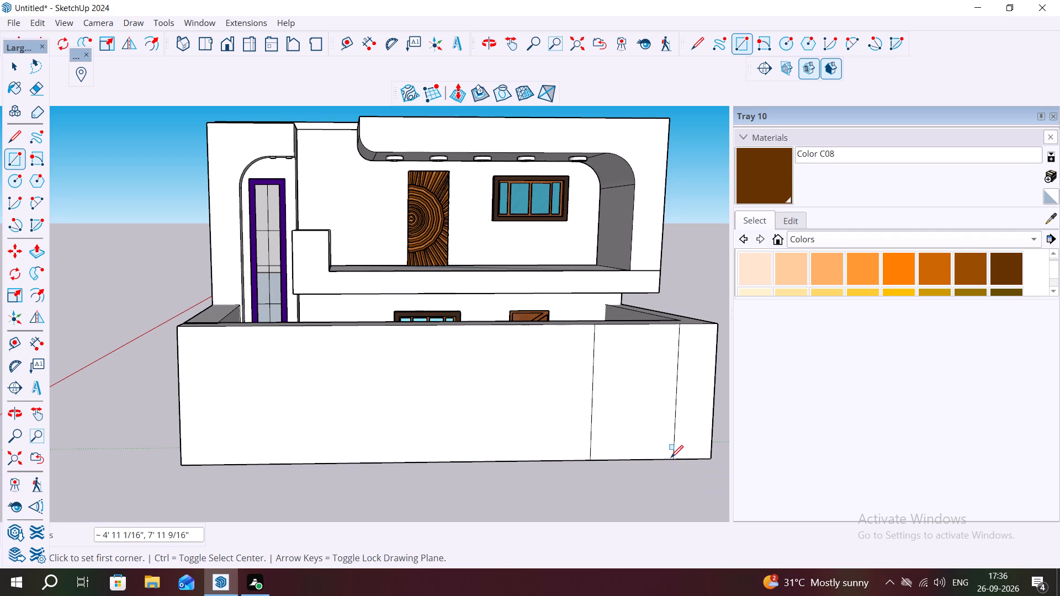
Draw an adjoining full-height rectangle about 10' 9 15/16" wide on the front wall, extending toward the tall-window side.
drag(594, 323, 588, 326)
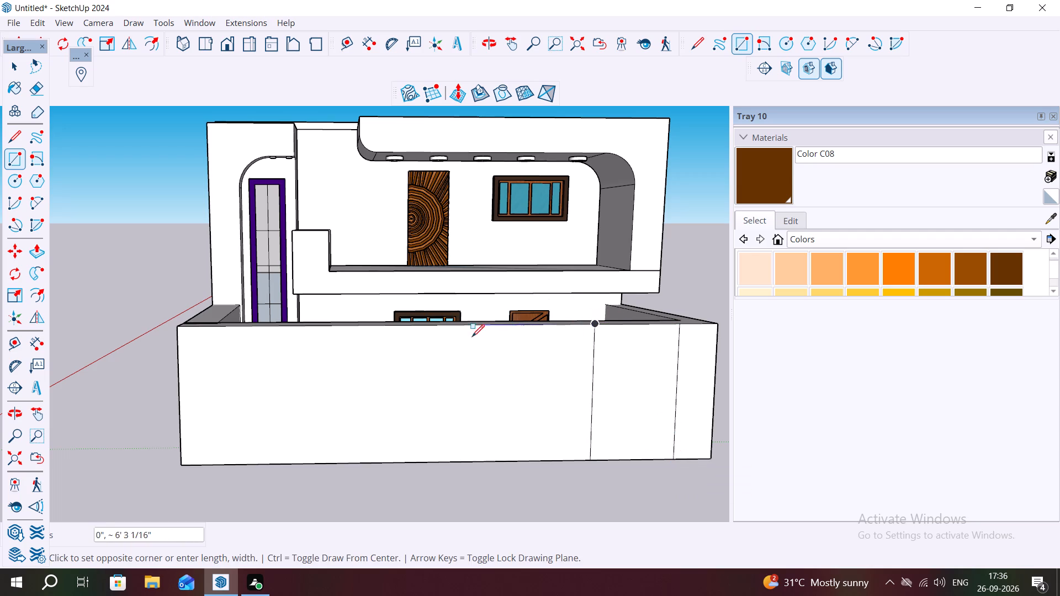
click(406, 466)
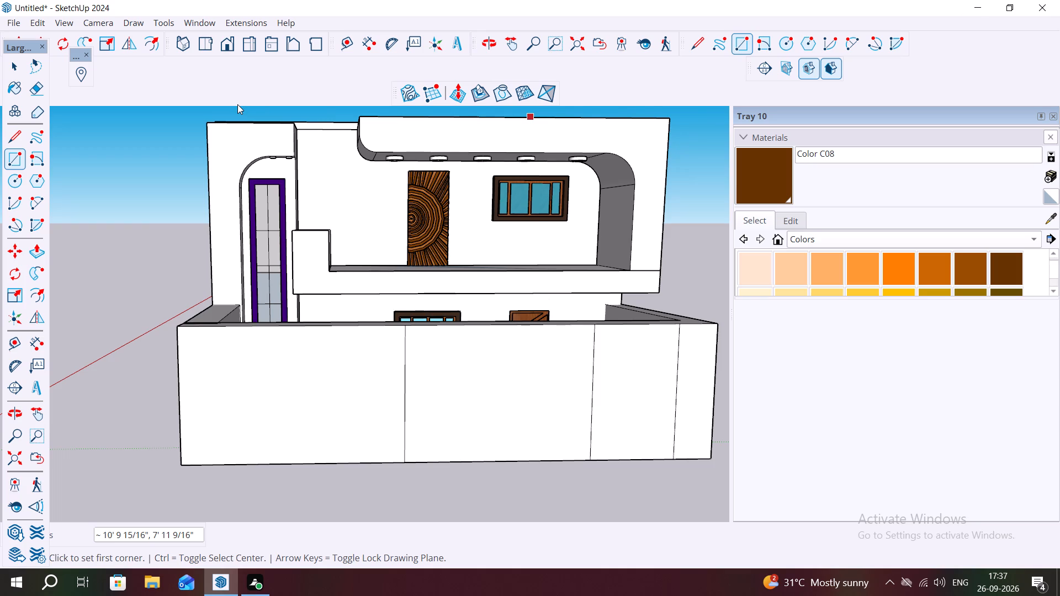
key(Escape)
key(space)
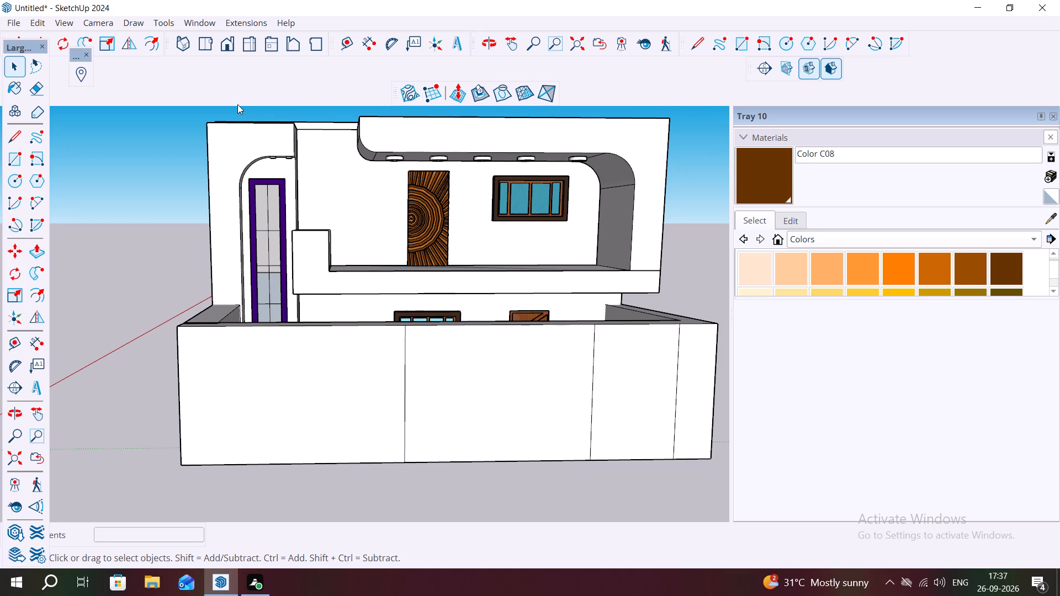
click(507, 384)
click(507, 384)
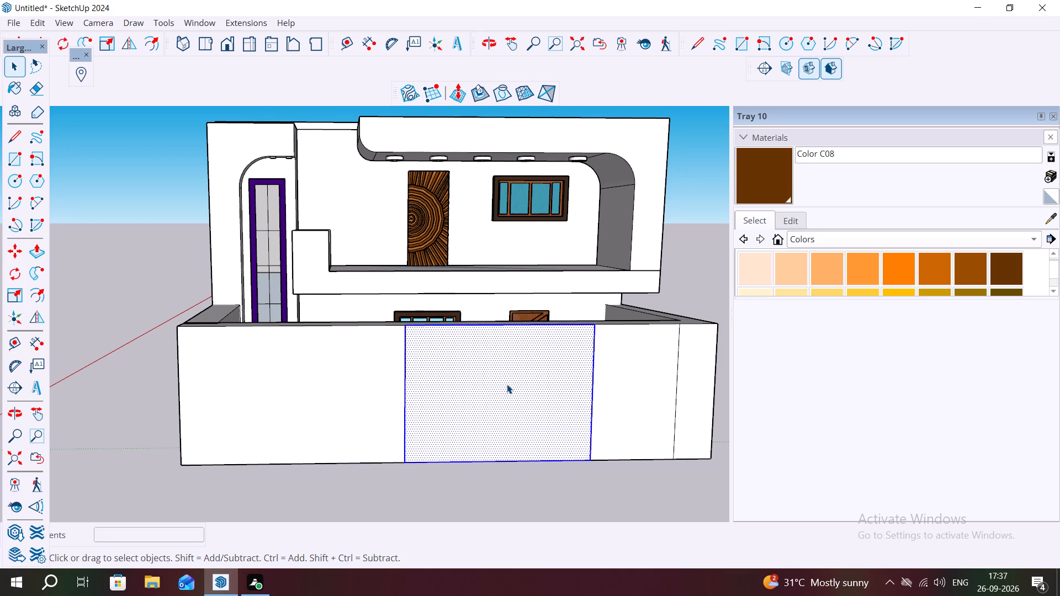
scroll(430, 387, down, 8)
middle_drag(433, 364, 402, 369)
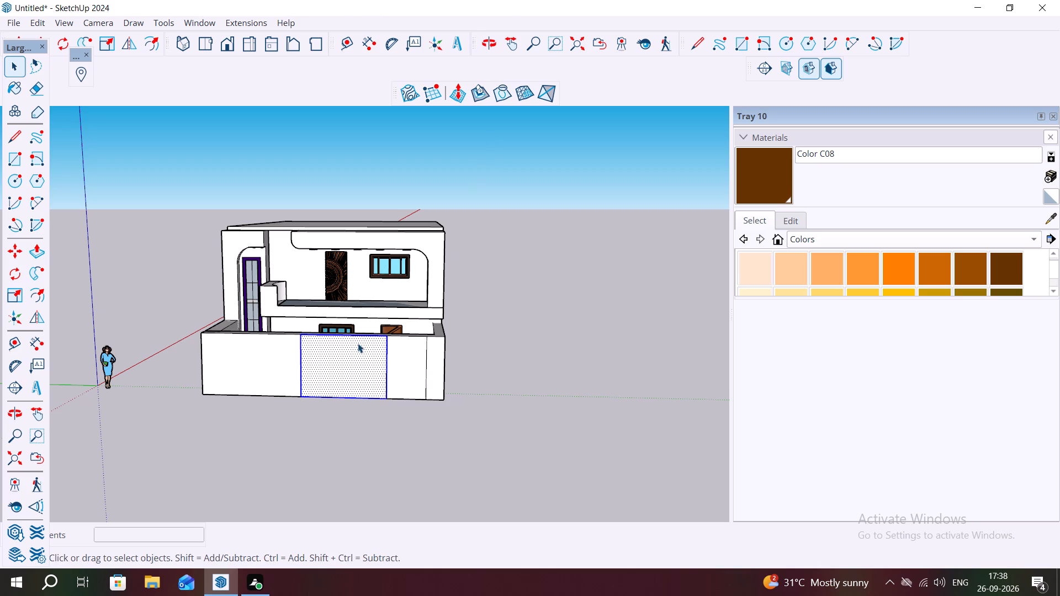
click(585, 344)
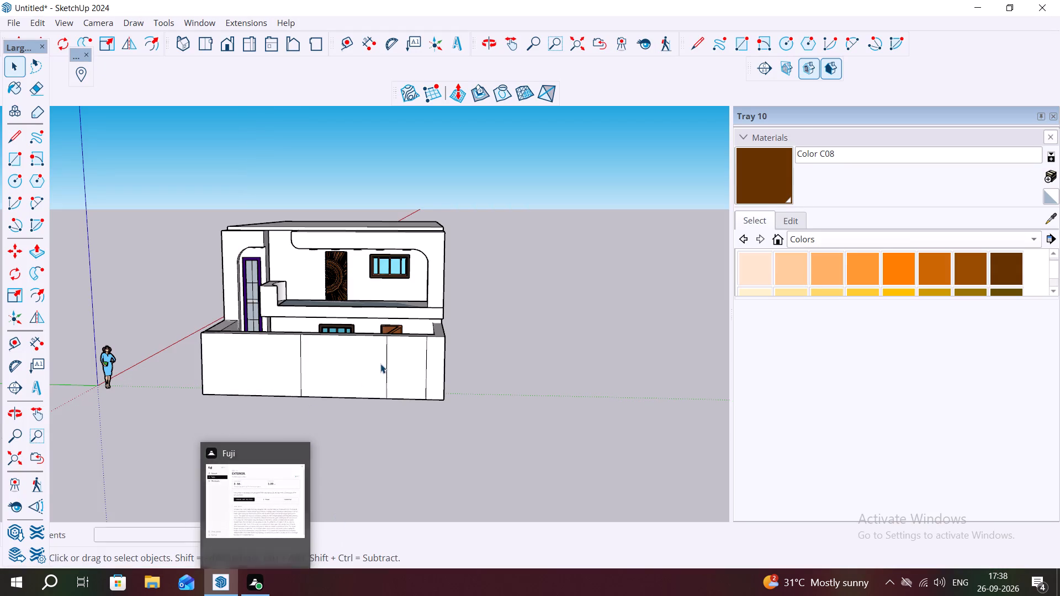
Draw a strip rectangle about 3 13/16" high across the full width of the wide front-wall panel, along its top edge.
scroll(380, 364, up, 1)
middle_drag(401, 350, 401, 302)
scroll(394, 317, up, 2)
middle_drag(394, 336, 415, 334)
scroll(399, 326, up, 2)
click(17, 157)
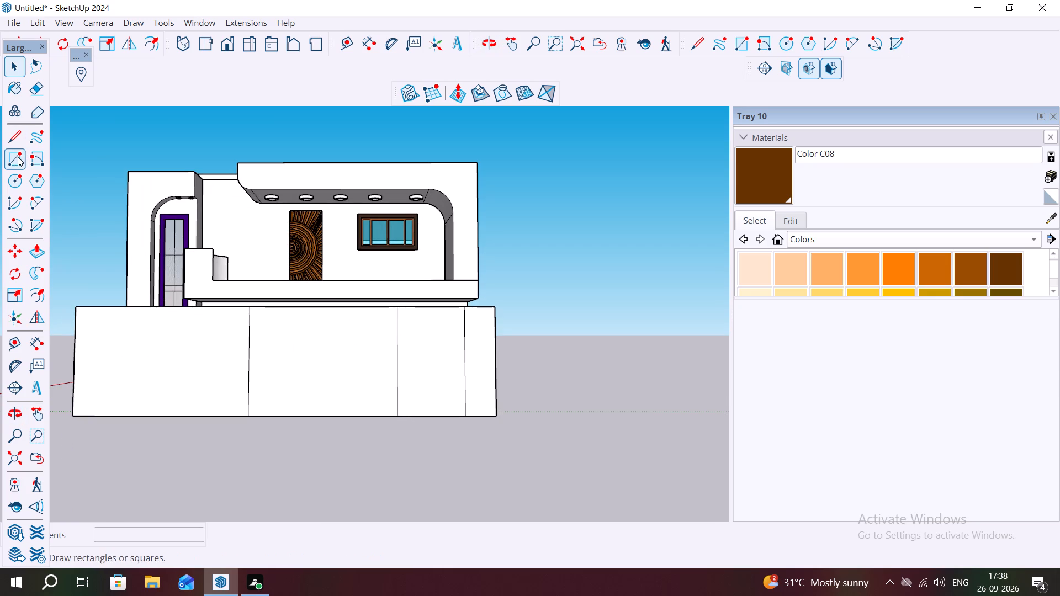
scroll(204, 304, up, 3)
scroll(275, 320, up, 2)
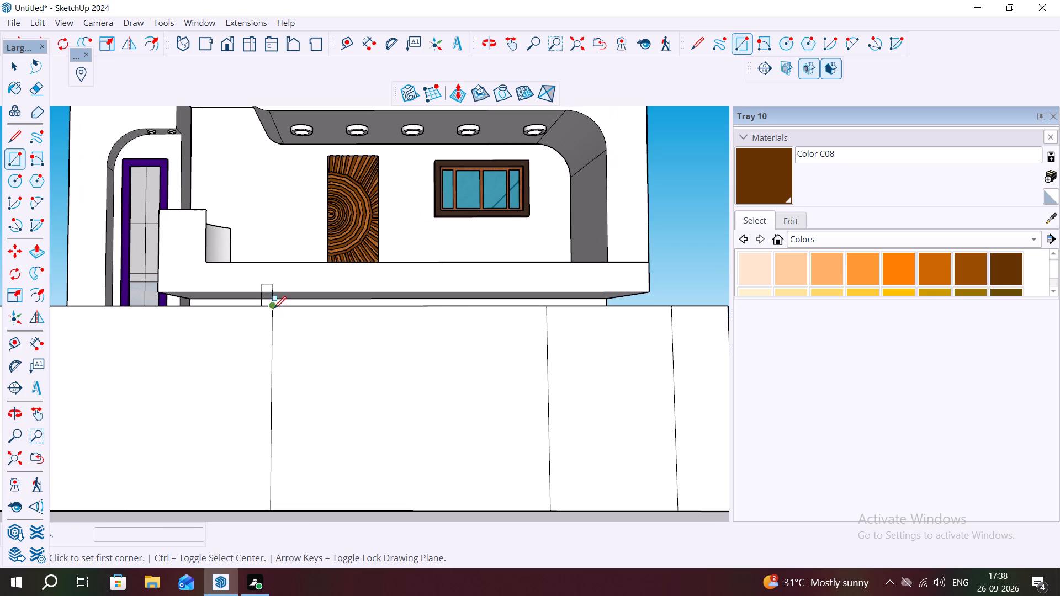
click(274, 304)
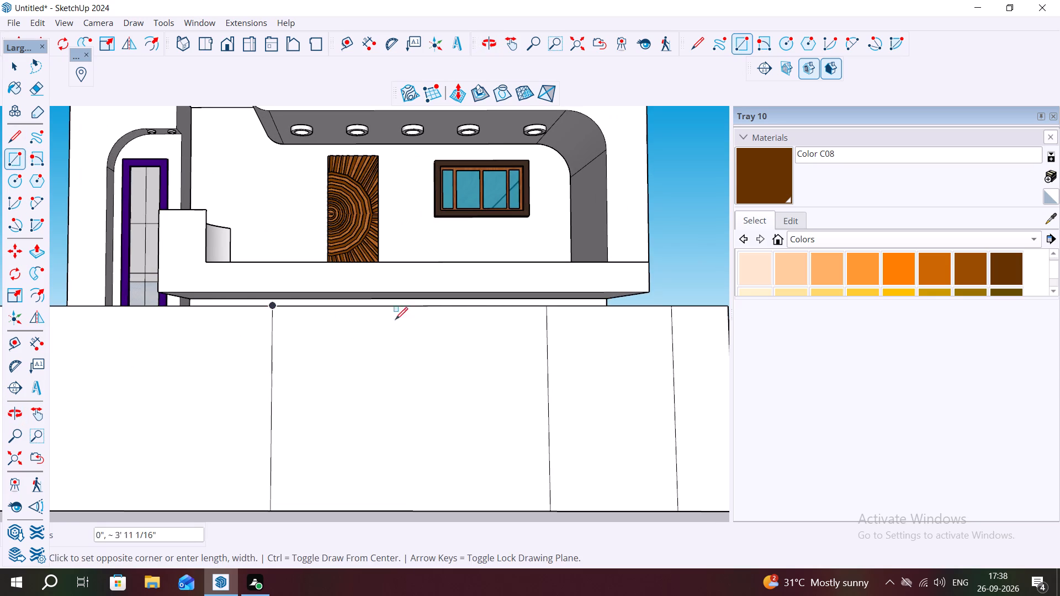
click(547, 315)
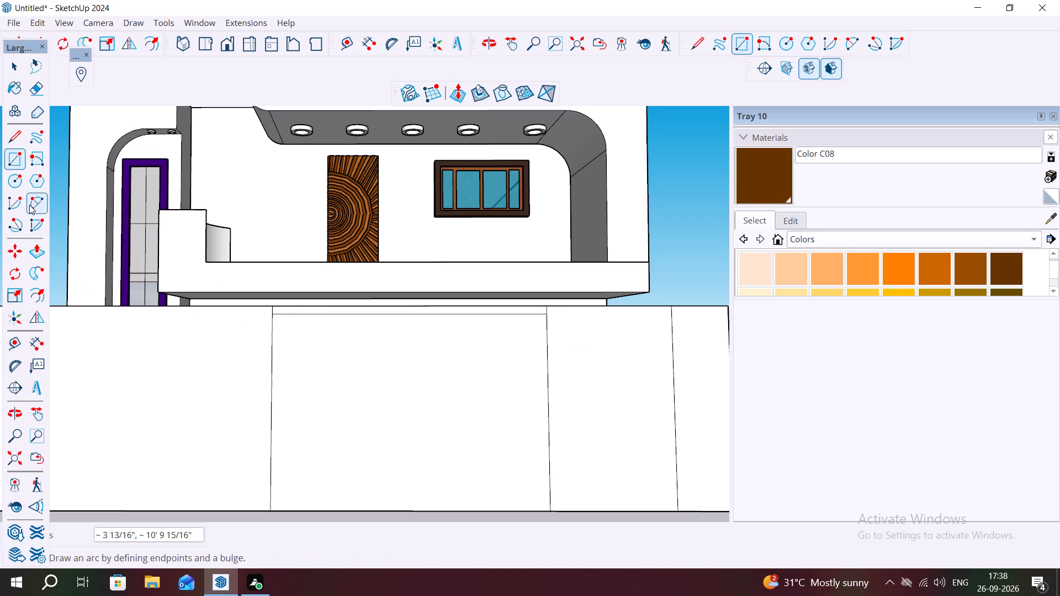
click(14, 156)
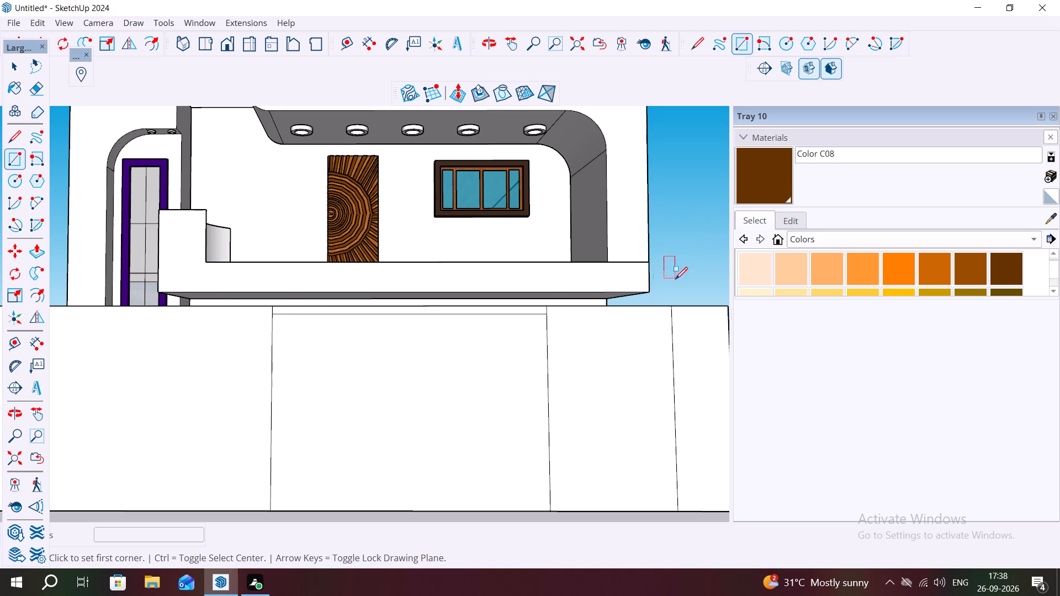
Draw a strip rectangle about 3 11/16" high across the full width of the narrow front-wall panel, along its top edge.
click(547, 306)
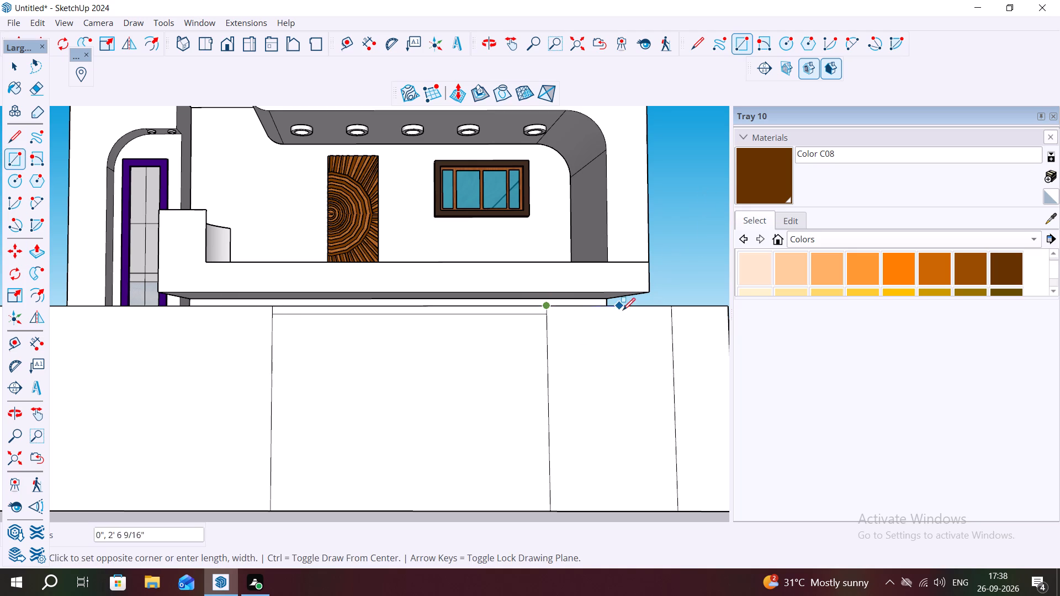
scroll(671, 317, up, 4)
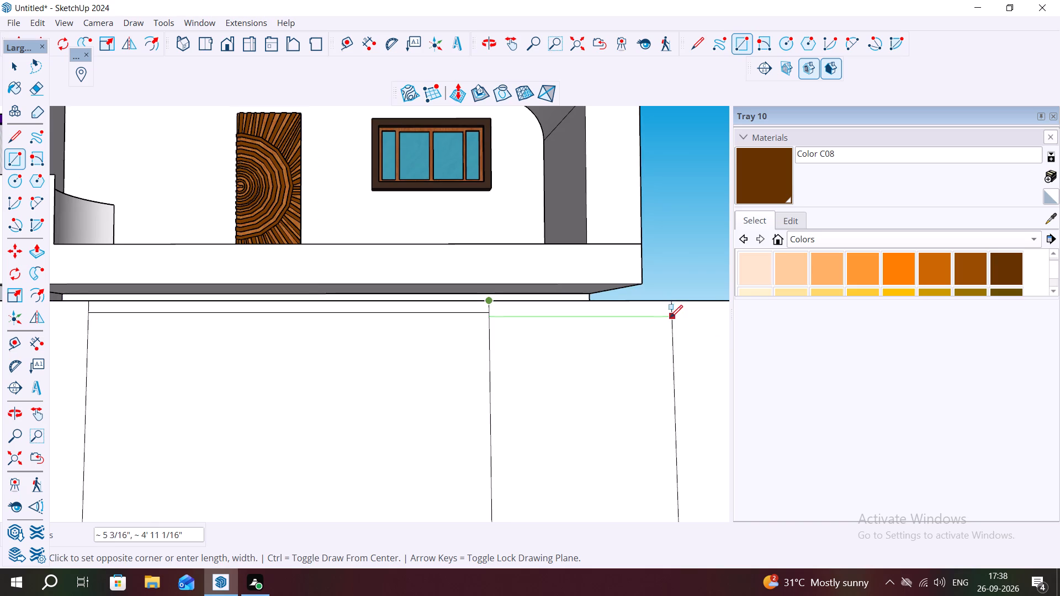
scroll(671, 313, up, 2)
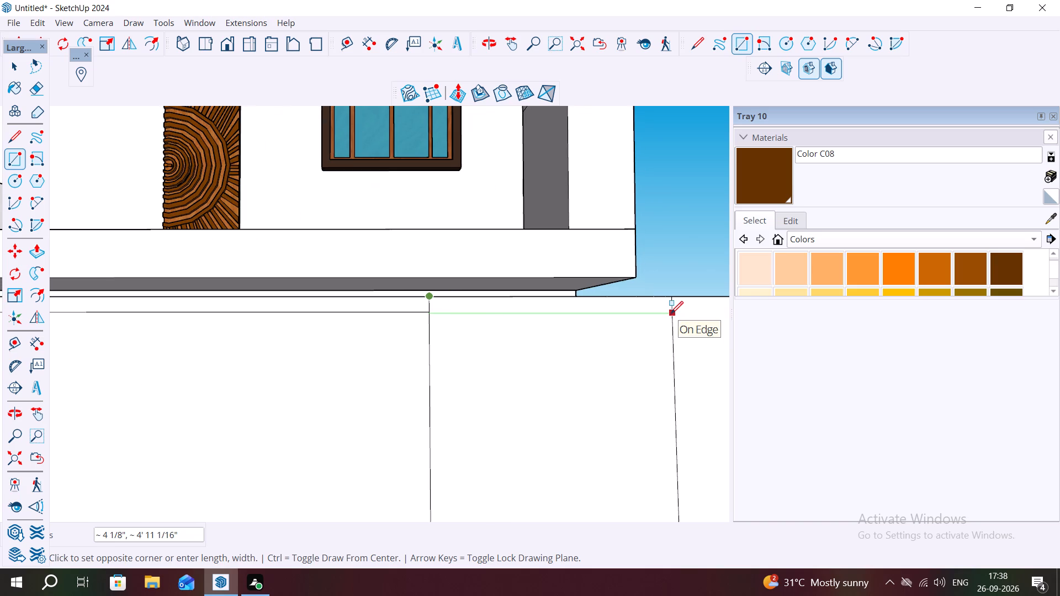
scroll(671, 313, up, 1)
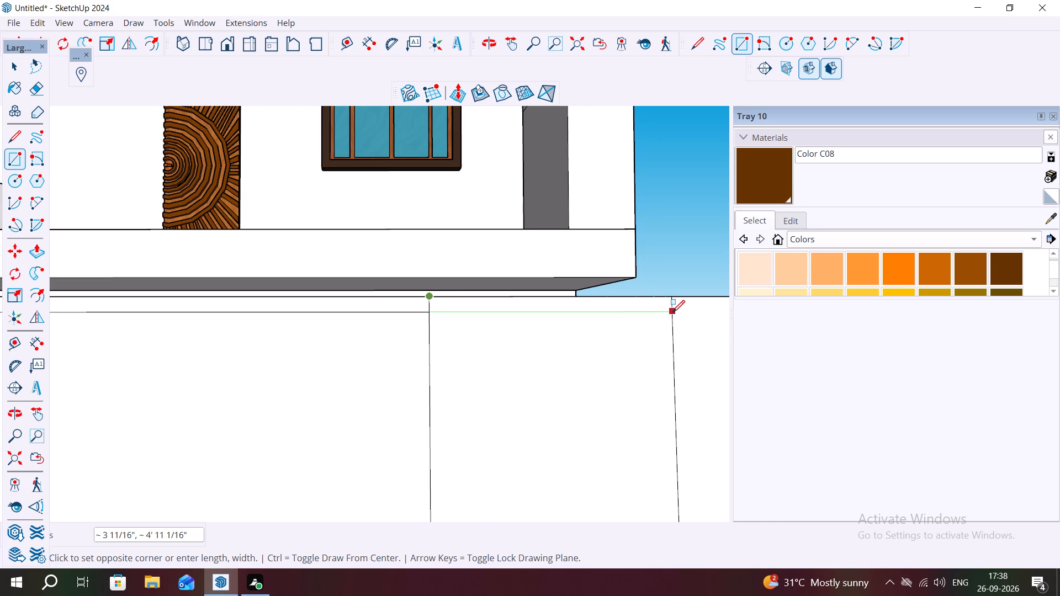
click(672, 312)
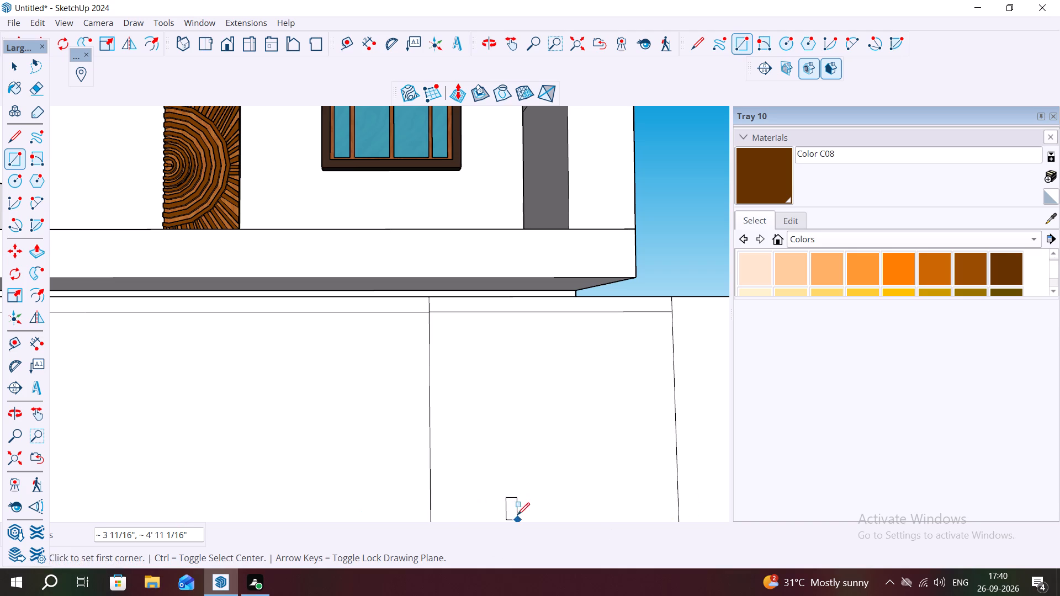
Copy the narrow panel's top strip about 7' 7 7/8" down so it sits on the panel's bottom edge.
scroll(529, 496, down, 4)
scroll(490, 385, up, 2)
scroll(717, 338, down, 1)
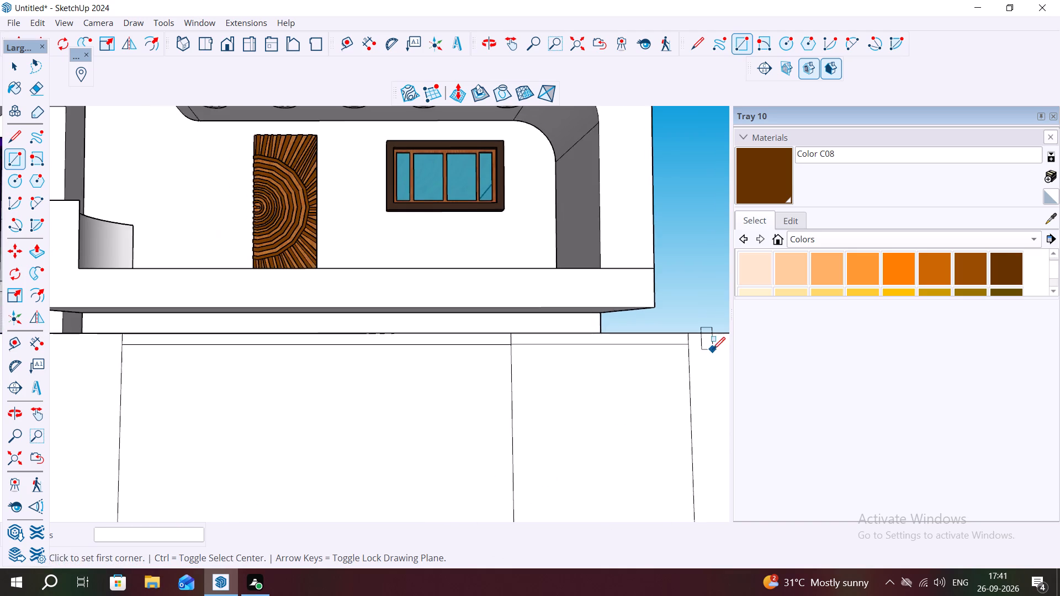
scroll(713, 349, down, 2)
key(Escape)
key(space)
double_click(654, 343)
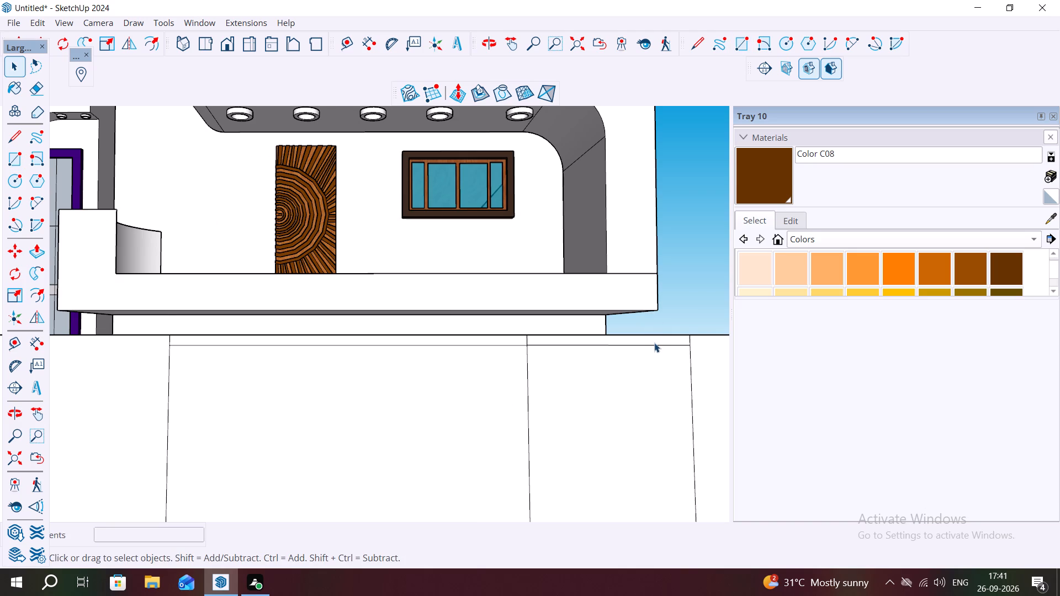
scroll(653, 349, down, 9)
scroll(644, 496, up, 6)
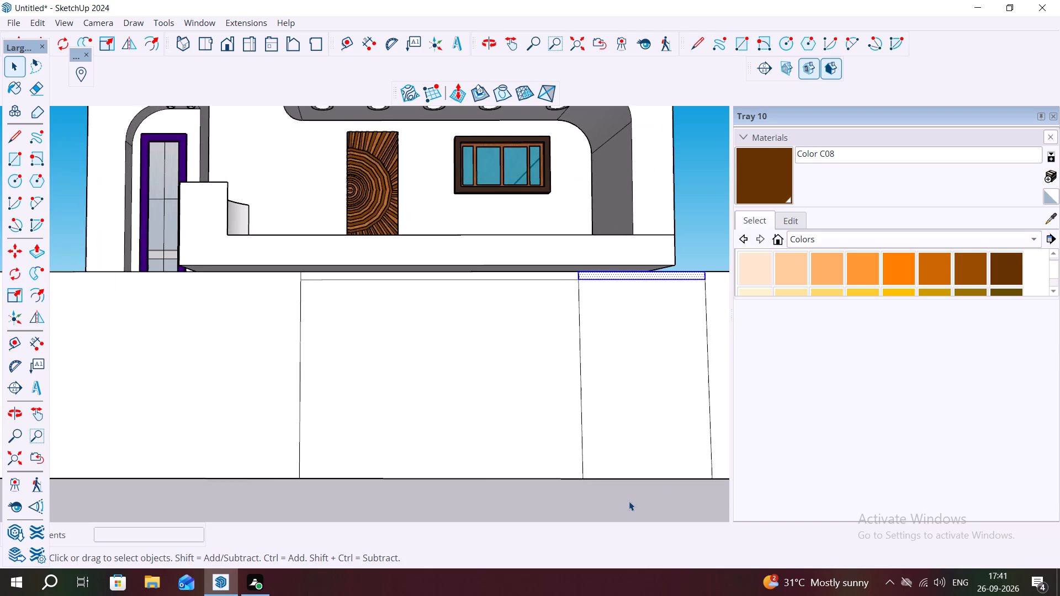
middle_drag(617, 500, 544, 482)
middle_drag(563, 485, 587, 482)
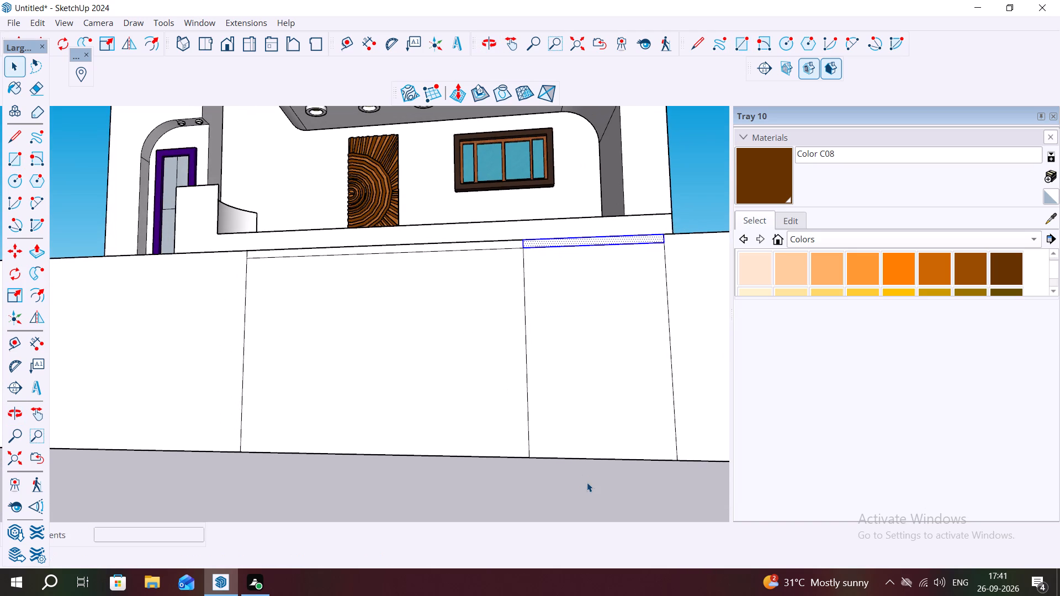
key(m)
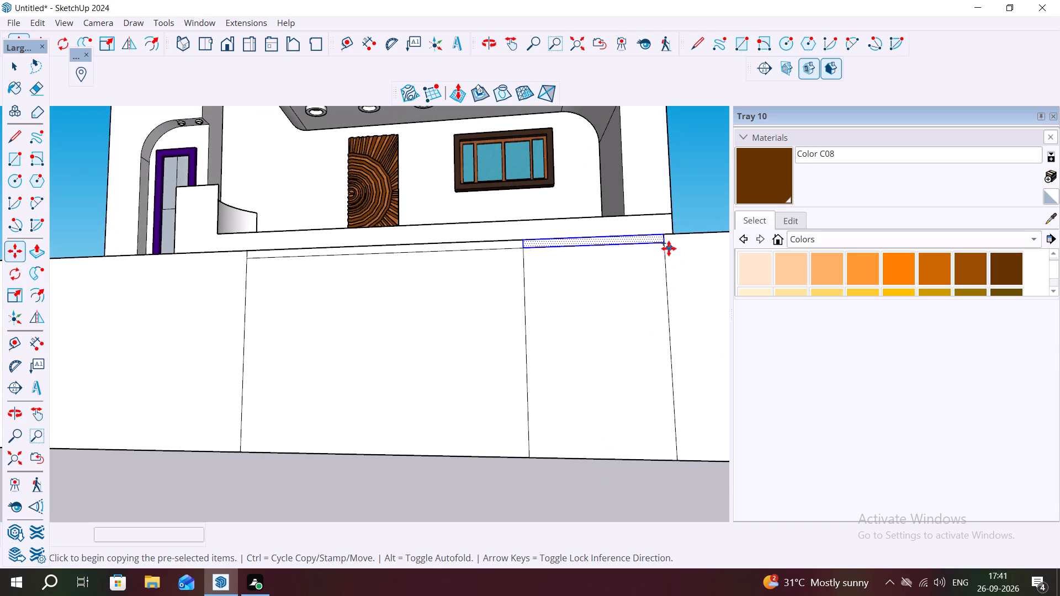
click(662, 243)
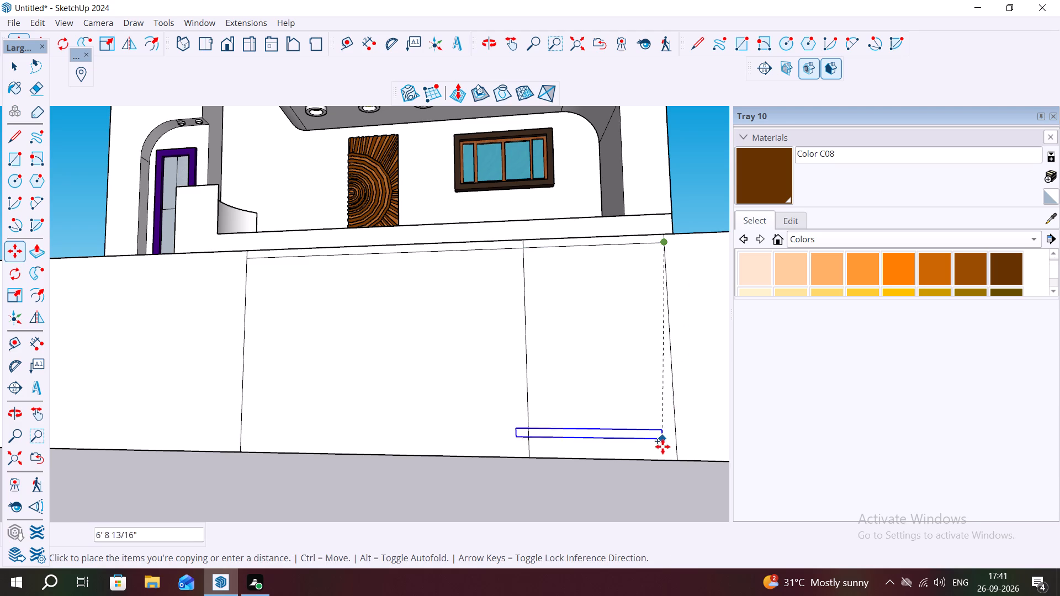
click(676, 459)
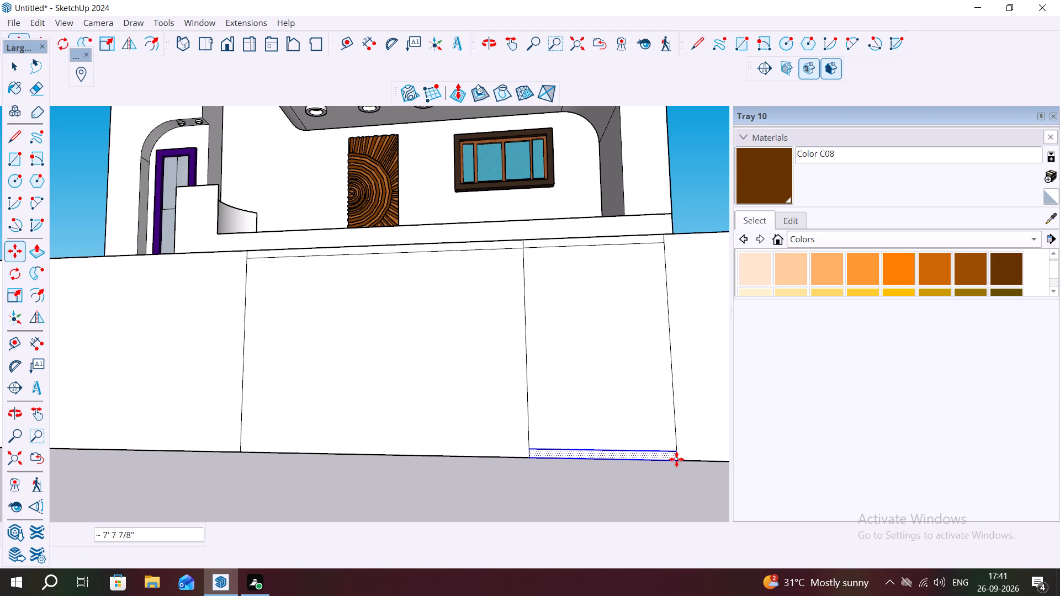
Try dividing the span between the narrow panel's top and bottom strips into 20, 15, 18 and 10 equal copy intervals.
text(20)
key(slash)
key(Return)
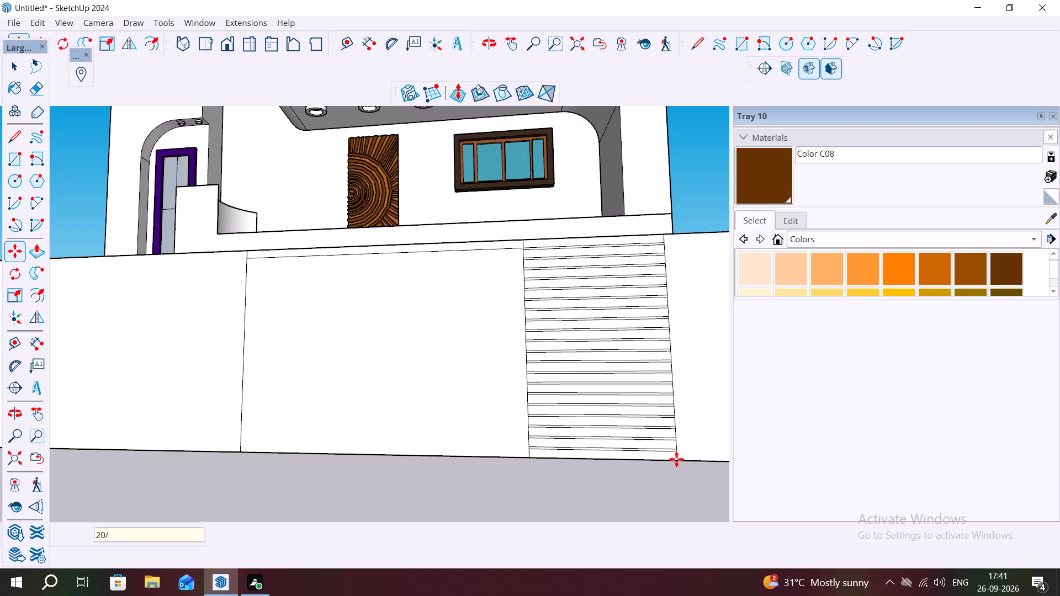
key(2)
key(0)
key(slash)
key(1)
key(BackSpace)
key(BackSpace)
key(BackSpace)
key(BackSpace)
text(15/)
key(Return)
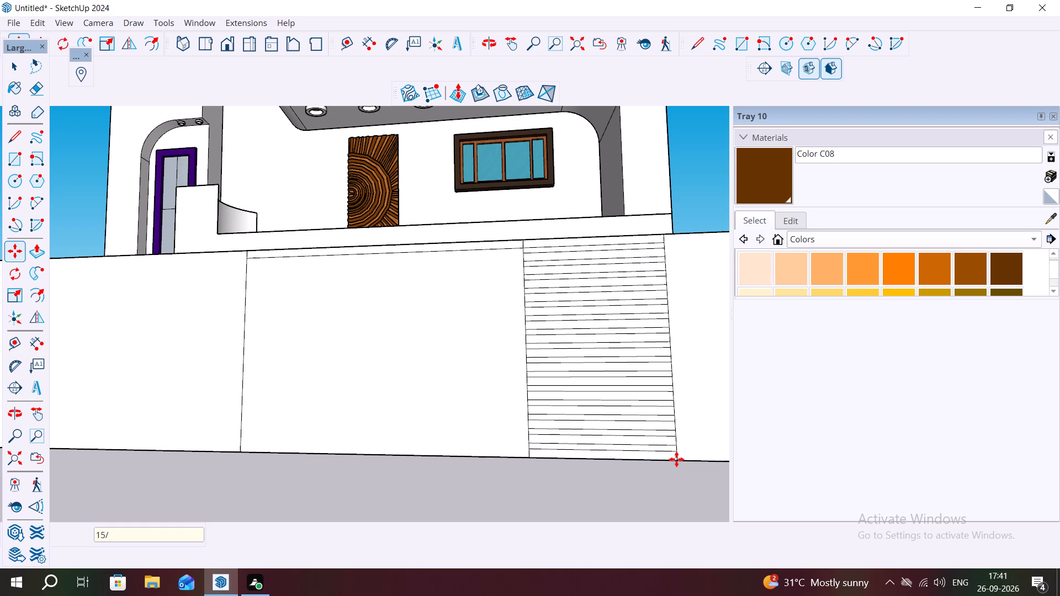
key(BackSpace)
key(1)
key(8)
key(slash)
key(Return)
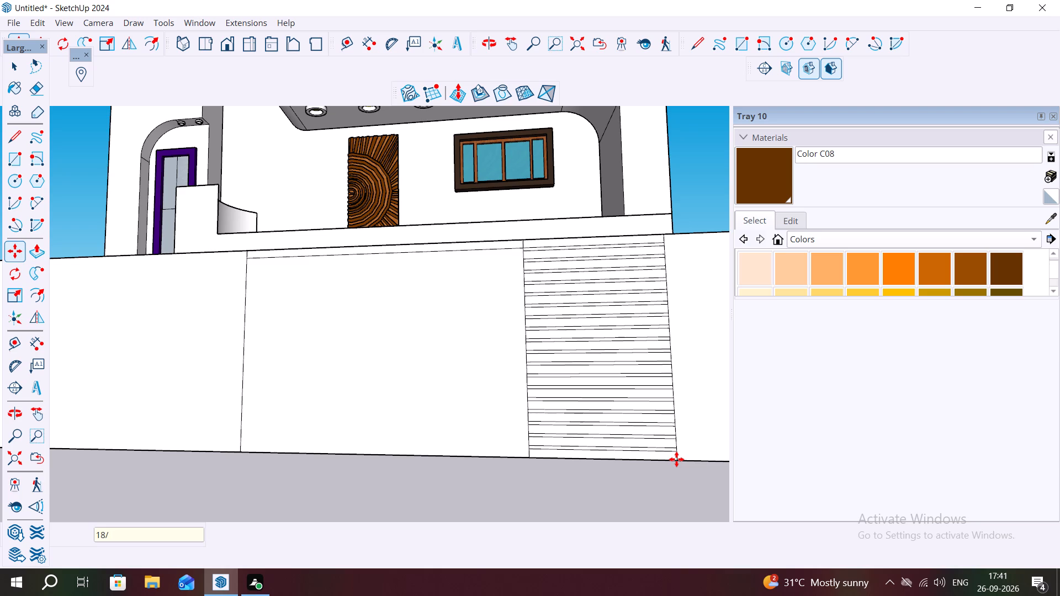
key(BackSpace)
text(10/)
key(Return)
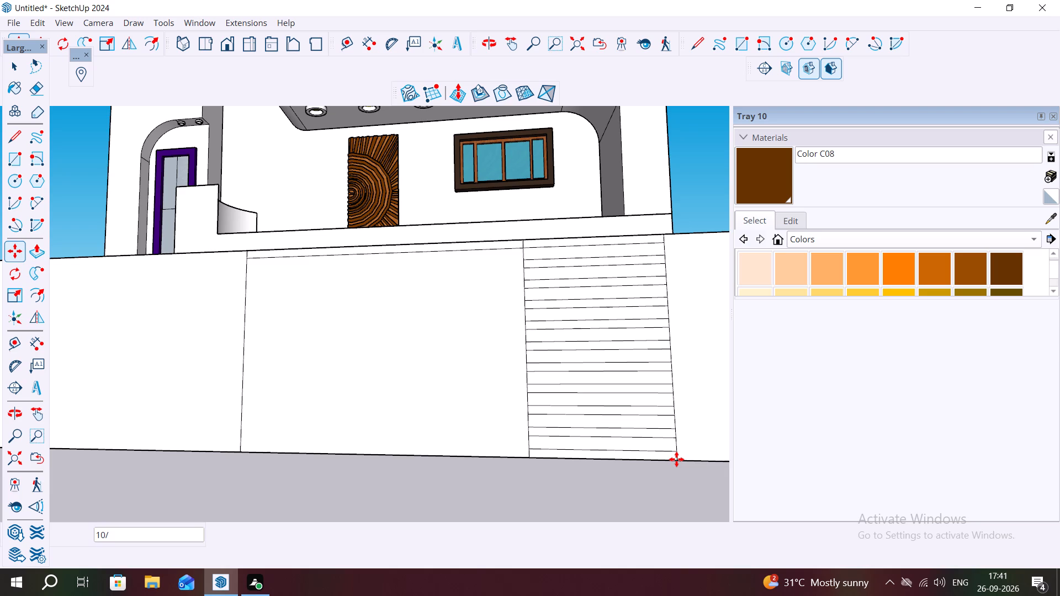
Fill the narrow panel with evenly spaced strip copies by dividing the copy distance into 25 intervals.
key(BackSpace)
text(20)
key(BackSpace)
key(5)
key(slash)
key(Return)
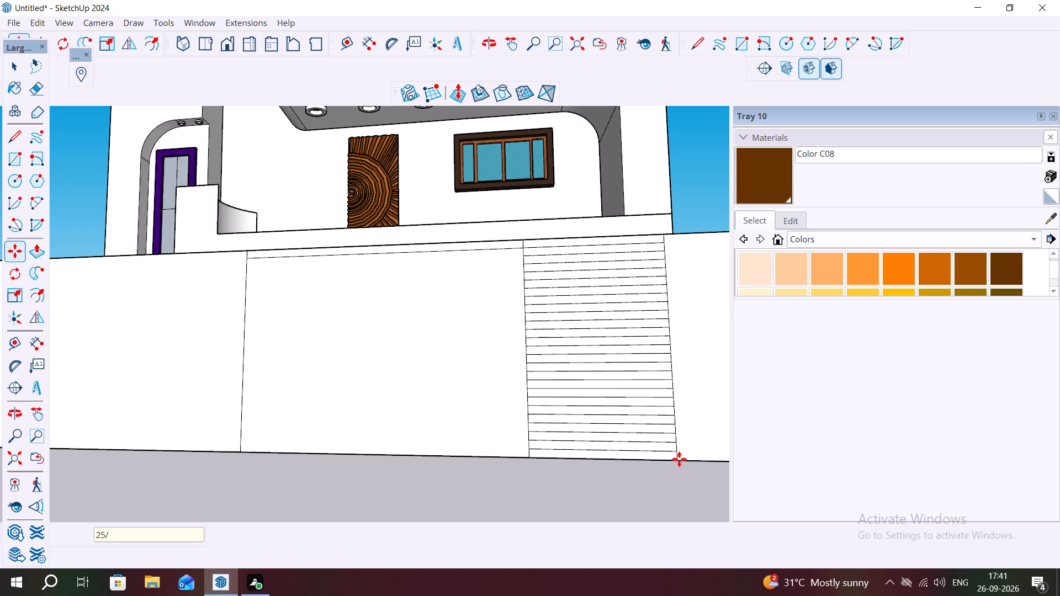
Copy the wide front-wall panel's top strip about 7' 7 7/8" down so it sits on the panel's bottom edge.
middle_drag(479, 444, 545, 481)
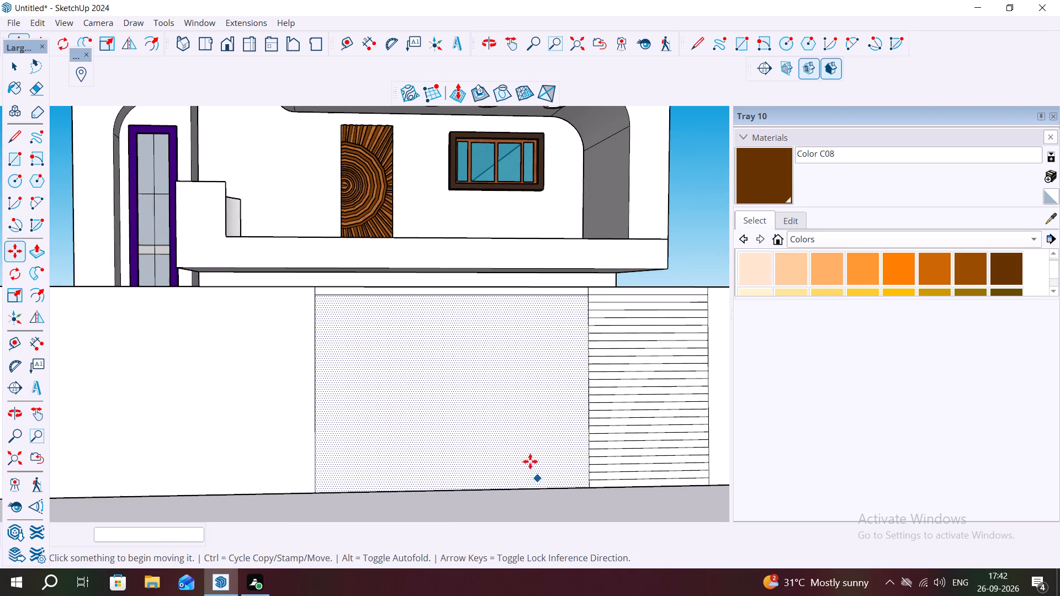
key(space)
double_click(495, 289)
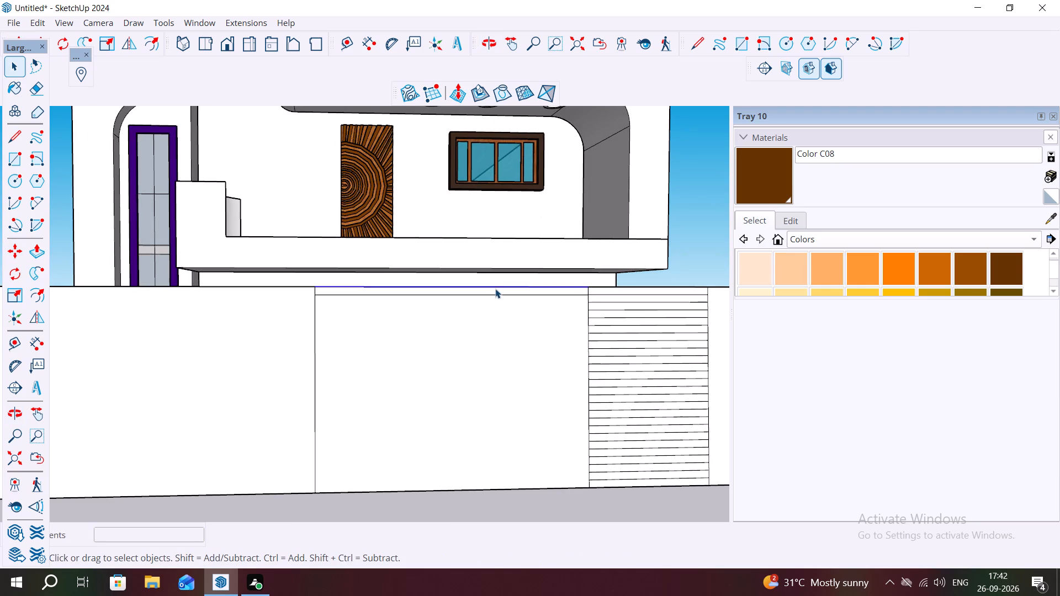
key(m)
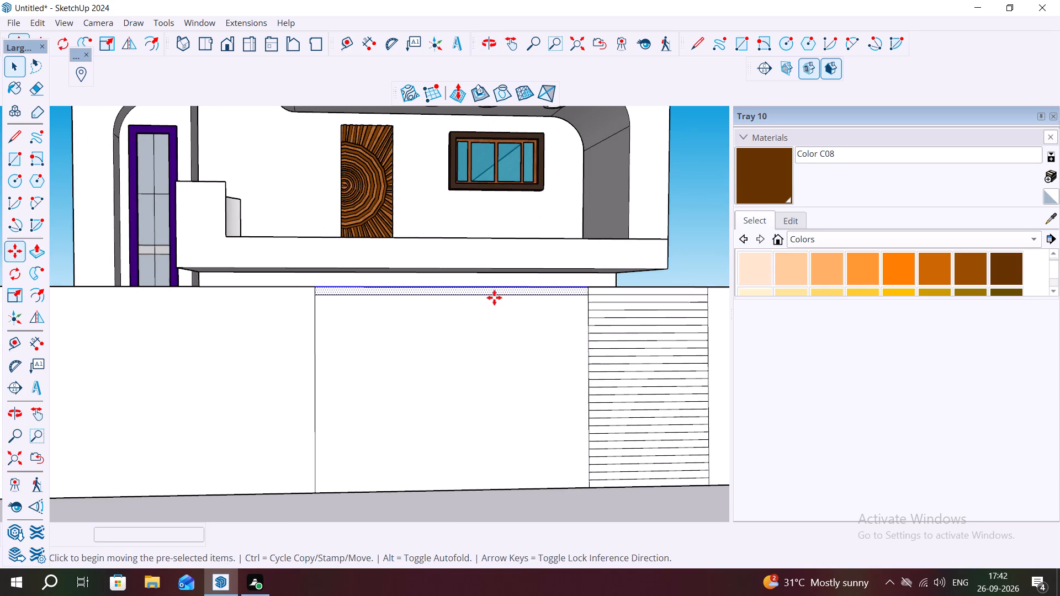
key(space)
double_click(551, 292)
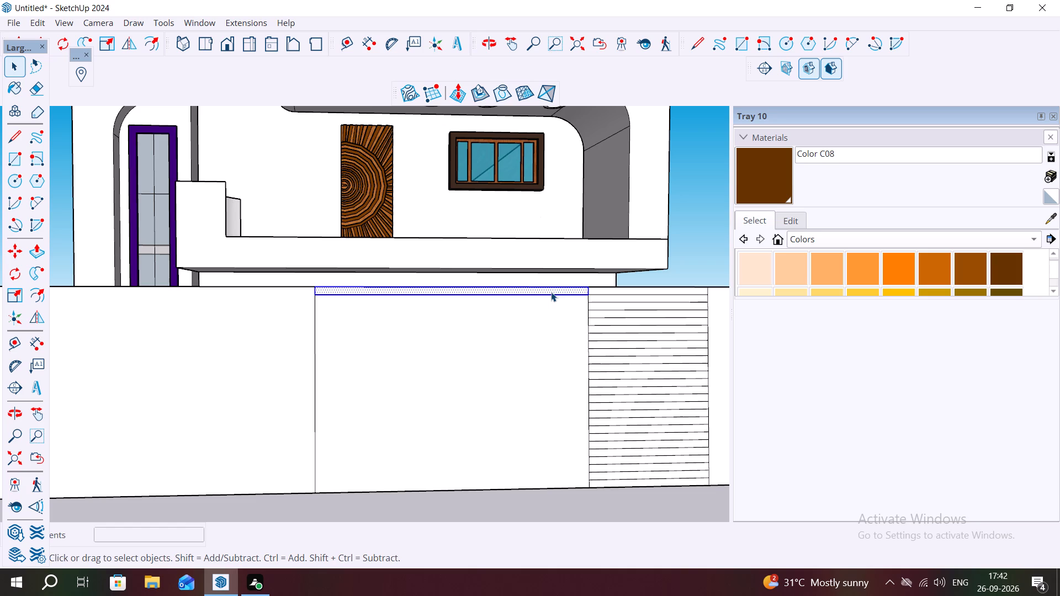
key(m)
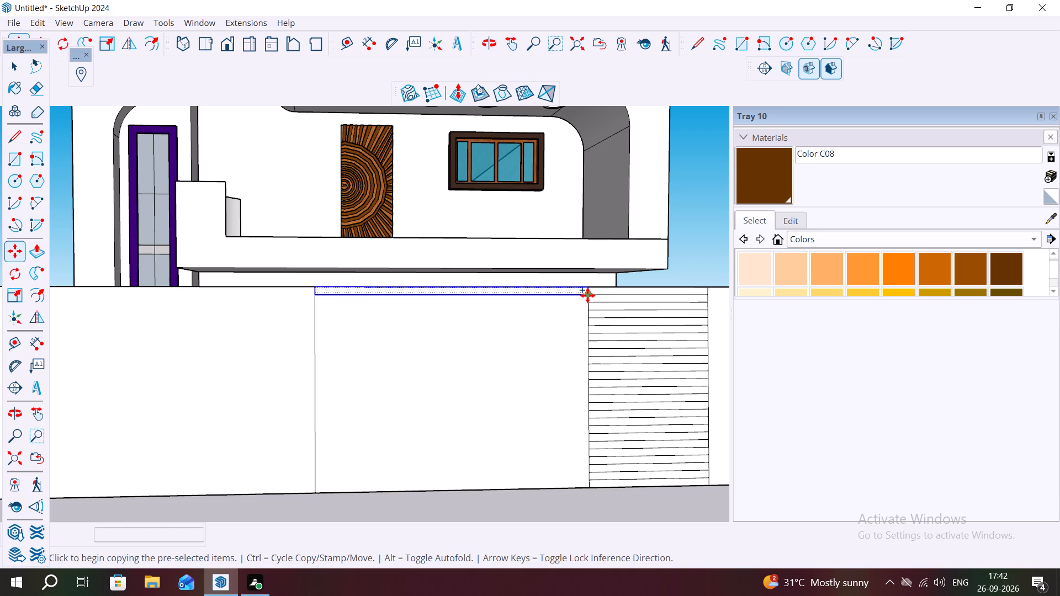
click(588, 295)
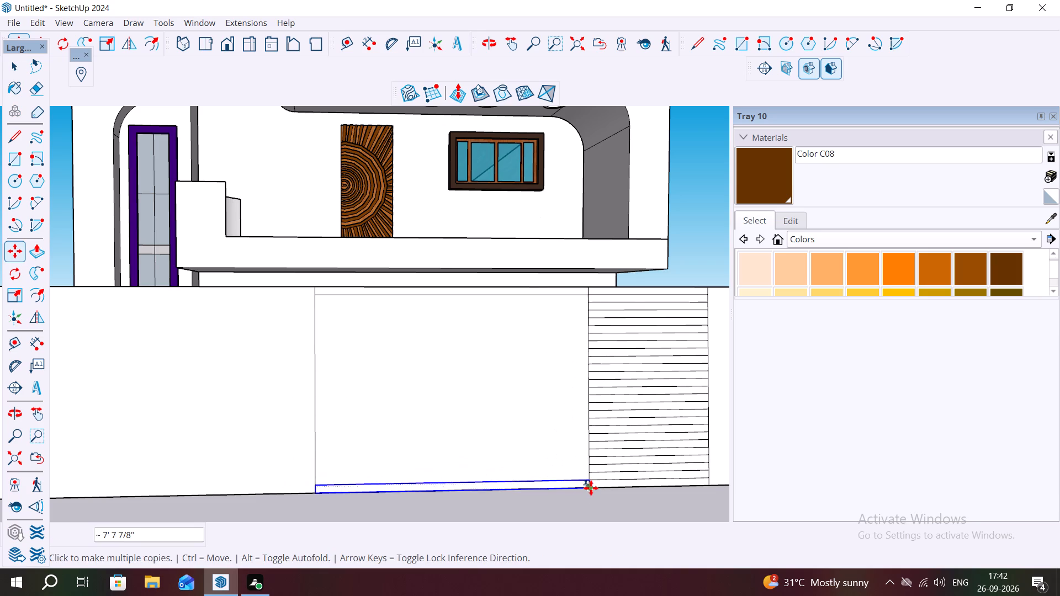
scroll(591, 487, up, 10)
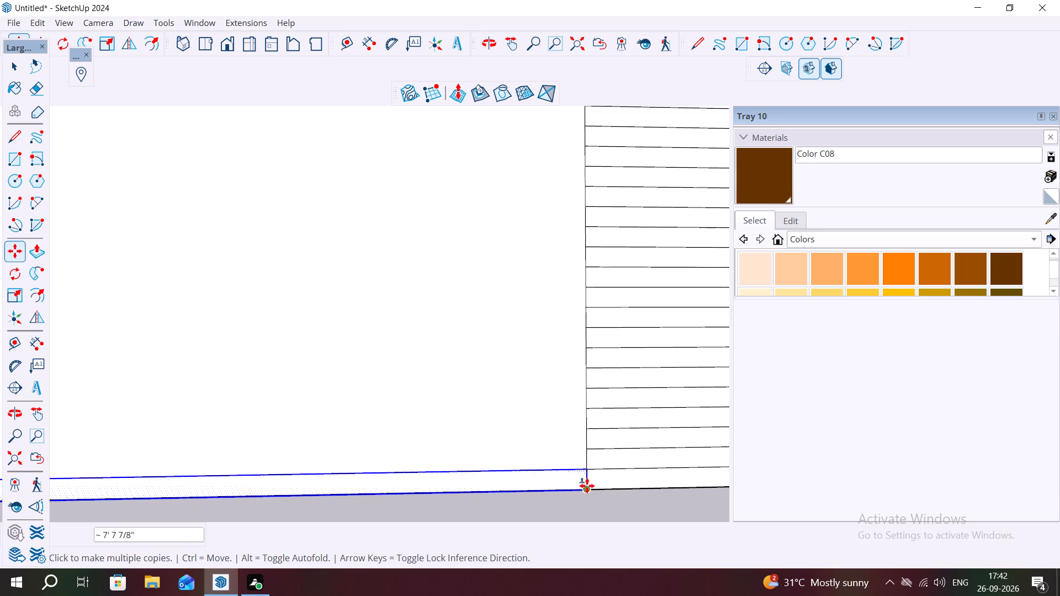
click(587, 486)
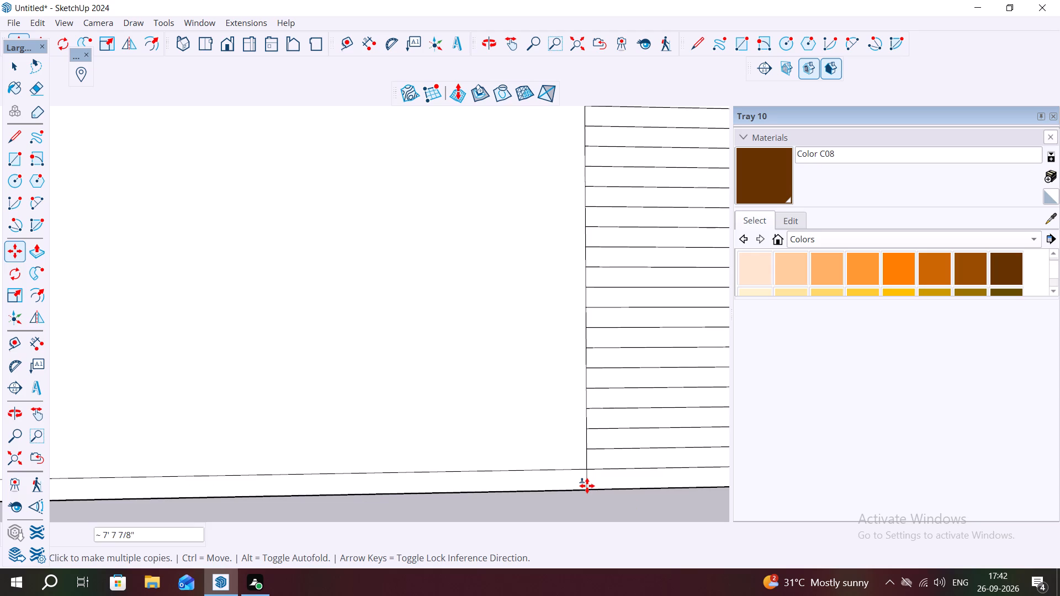
Fill the wide panel with evenly spaced strip copies by dividing the copy distance into 25 intervals.
text(25)
key(slash)
key(Return)
scroll(590, 487, down, 5)
key(Escape)
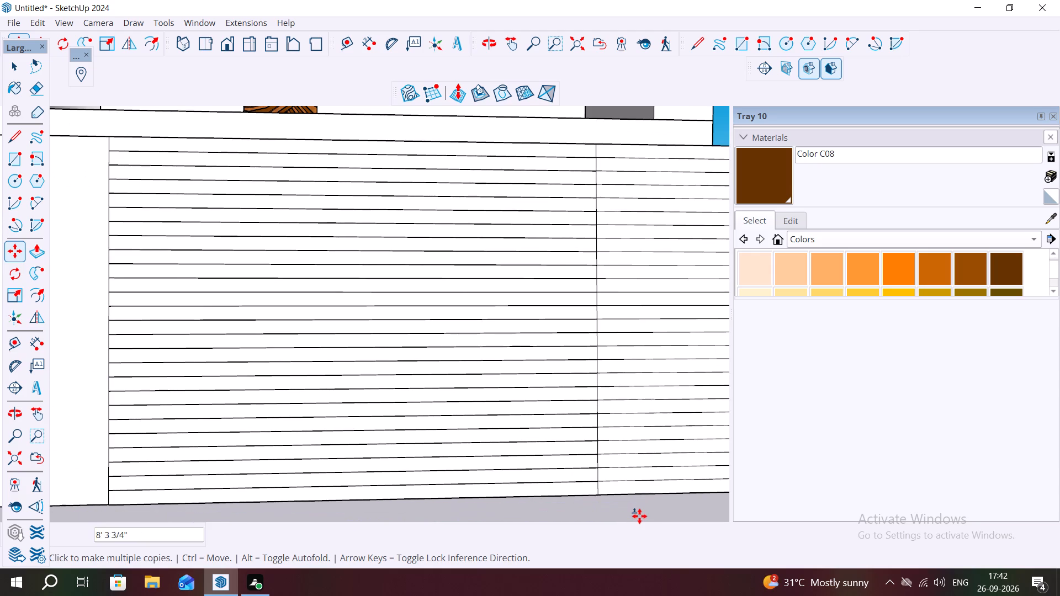
key(space)
Draw a 36" high Type A railing with MajRail along the balcony's front edge, about 20' 3 13/16" long, using a 4X pole series.
scroll(550, 462, down, 5)
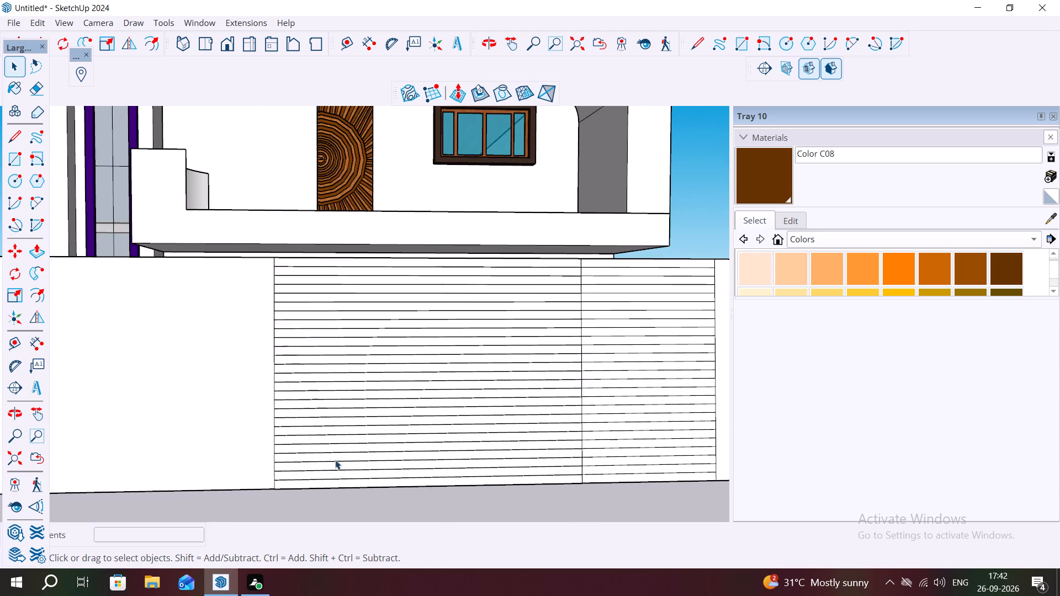
scroll(333, 460, down, 2)
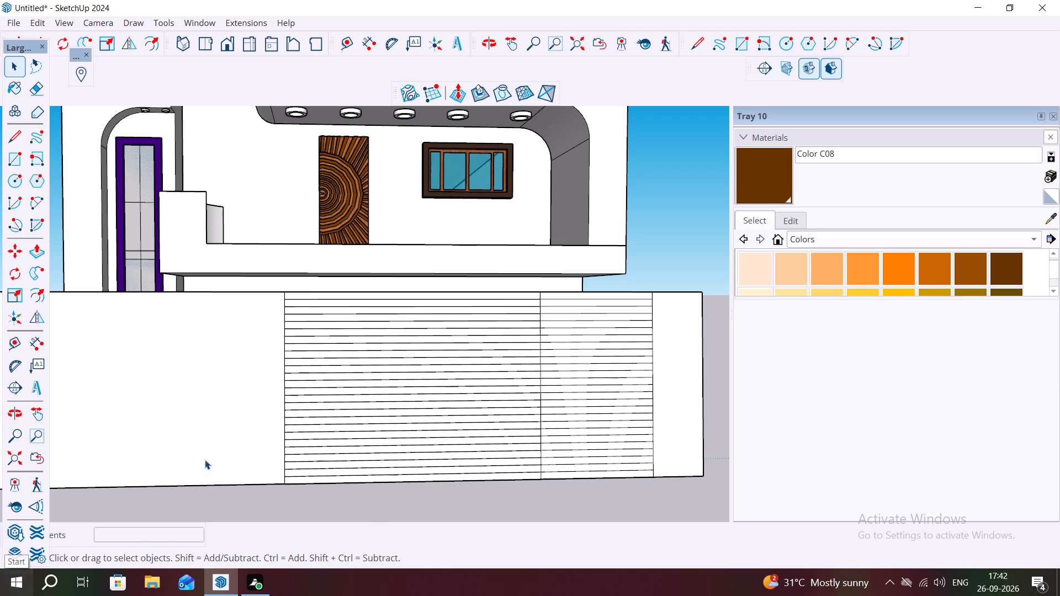
scroll(272, 326, down, 1)
scroll(310, 359, down, 5)
scroll(294, 304, up, 1)
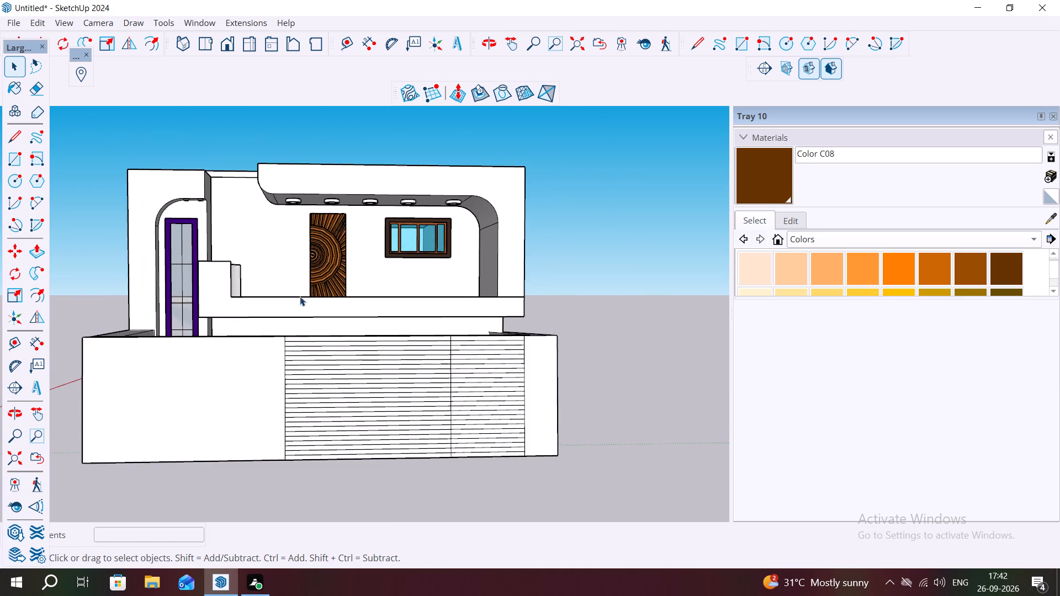
scroll(299, 292, up, 1)
middle_drag(294, 292, 282, 295)
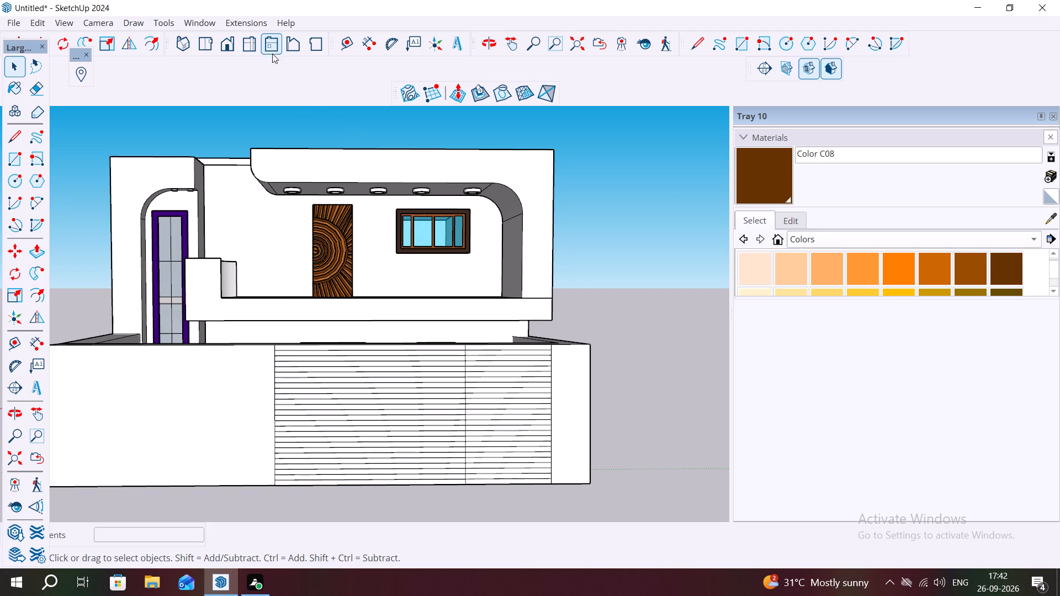
click(240, 24)
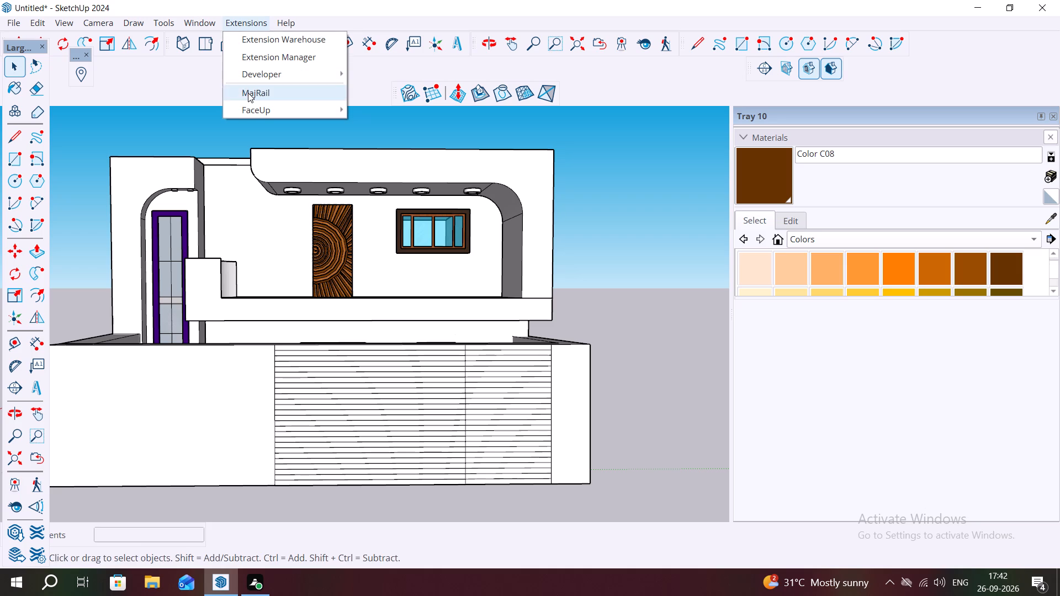
click(248, 93)
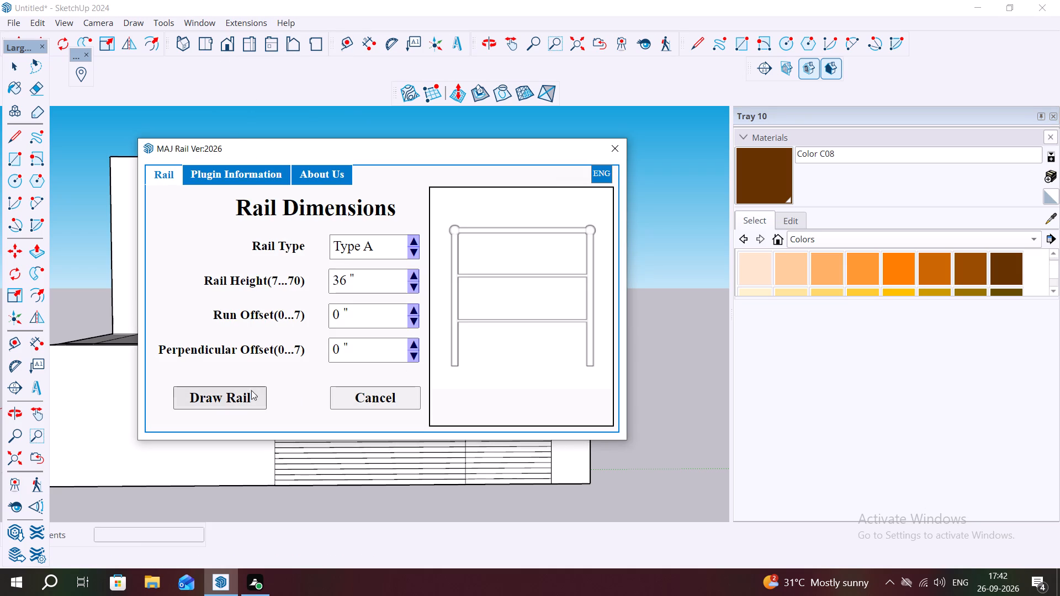
click(237, 390)
click(222, 291)
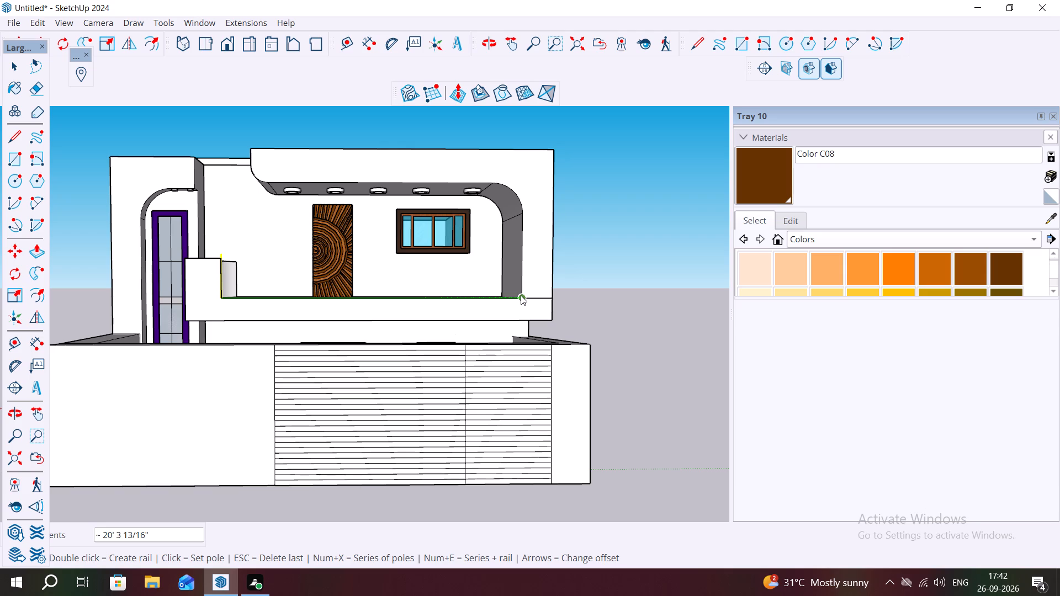
text(4X)
key(Return)
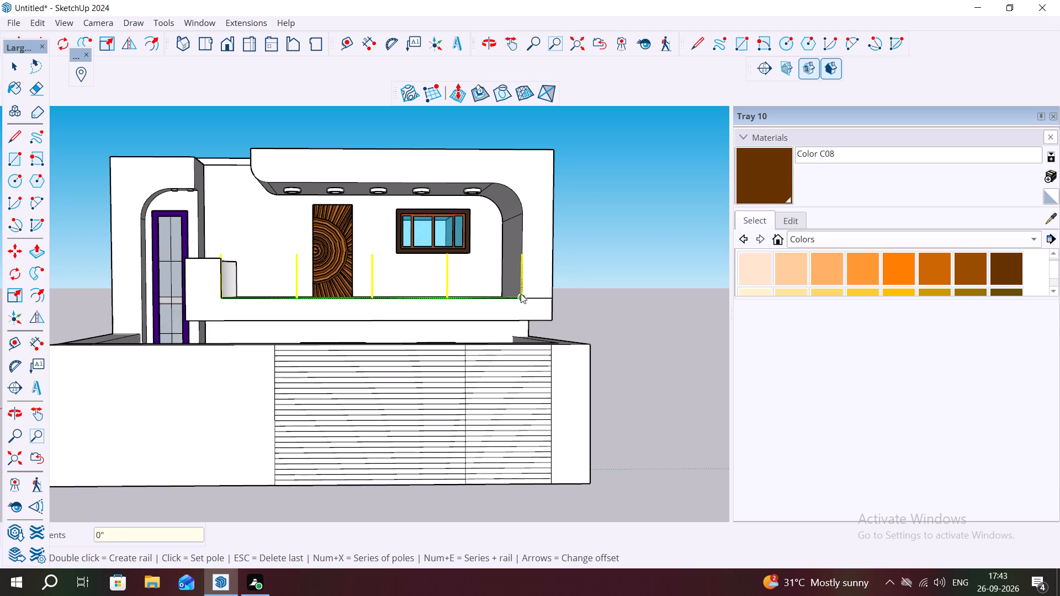
double_click(521, 295)
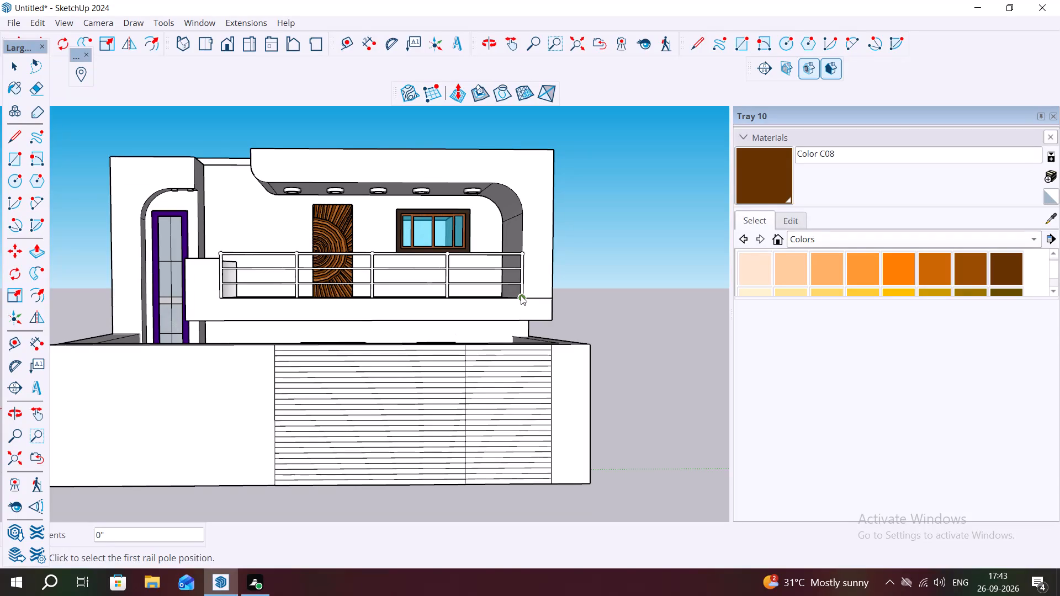
Examine the balcony railing and the house front from several angles.
scroll(511, 270, down, 1)
scroll(304, 364, down, 2)
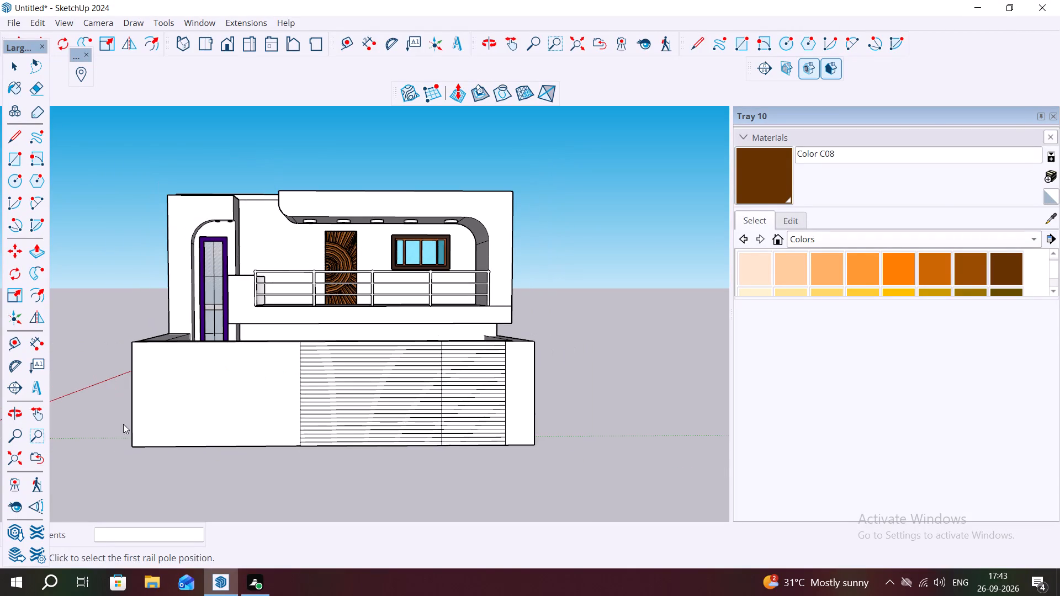
middle_drag(119, 428, 204, 475)
middle_click(204, 475)
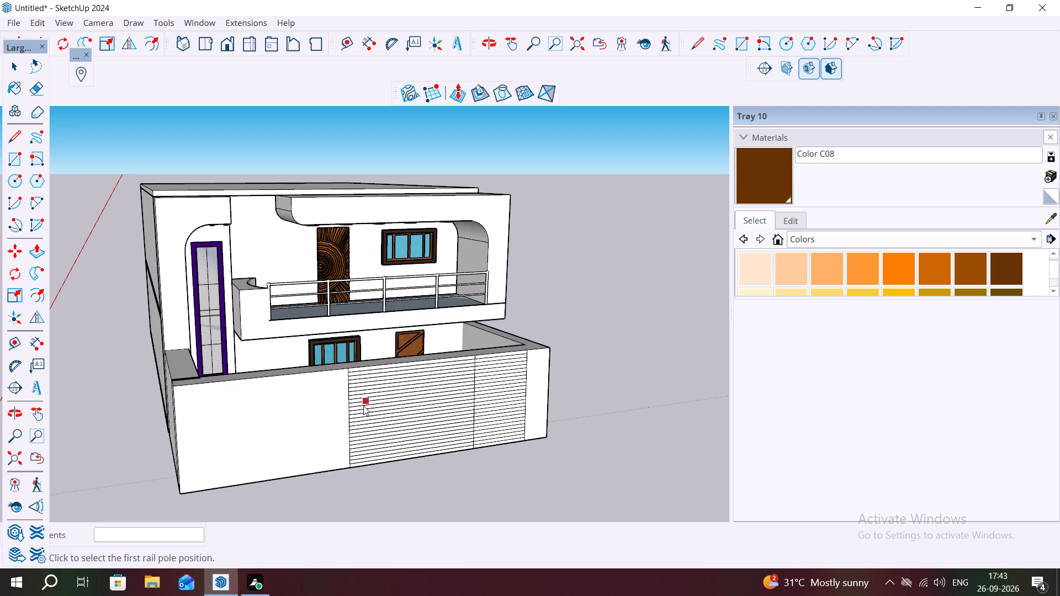
middle_drag(358, 404, 261, 355)
key(space)
scroll(344, 335, up, 4)
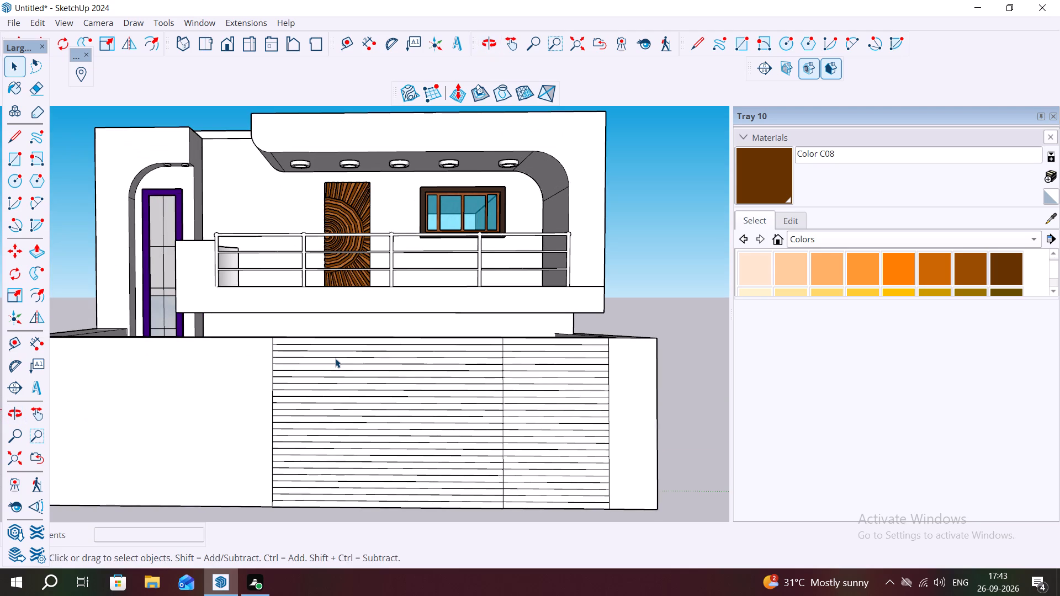
scroll(333, 358, down, 3)
scroll(323, 259, up, 5)
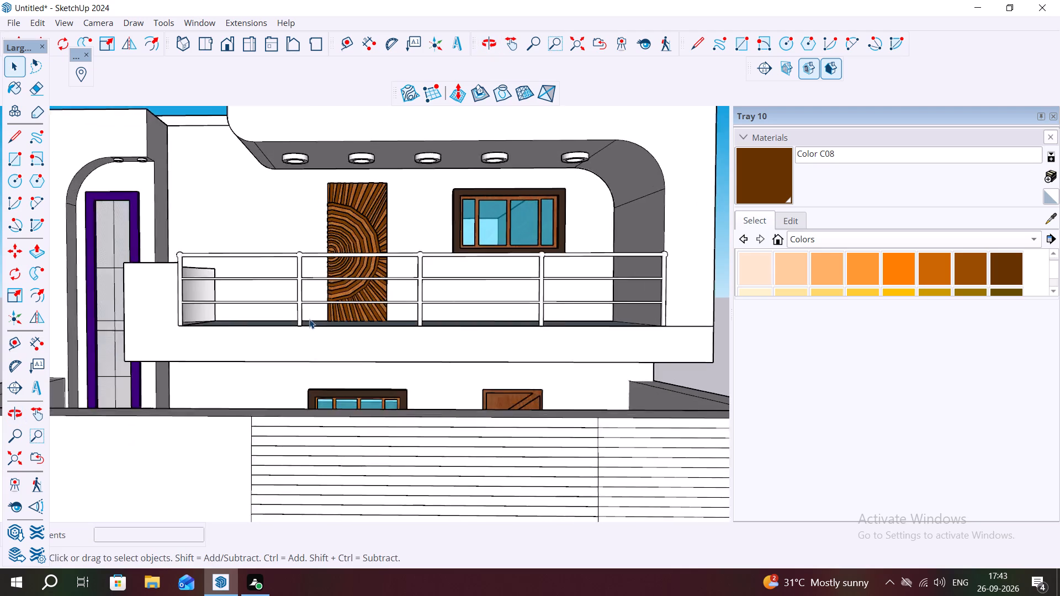
scroll(309, 319, up, 1)
middle_drag(316, 313, 499, 352)
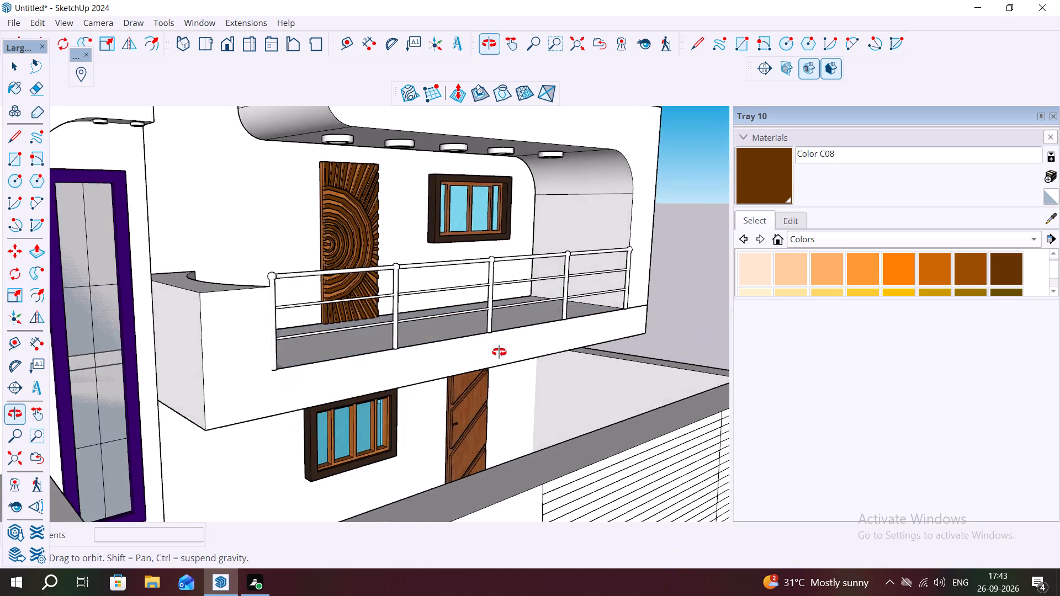
middle_drag(499, 352, 277, 373)
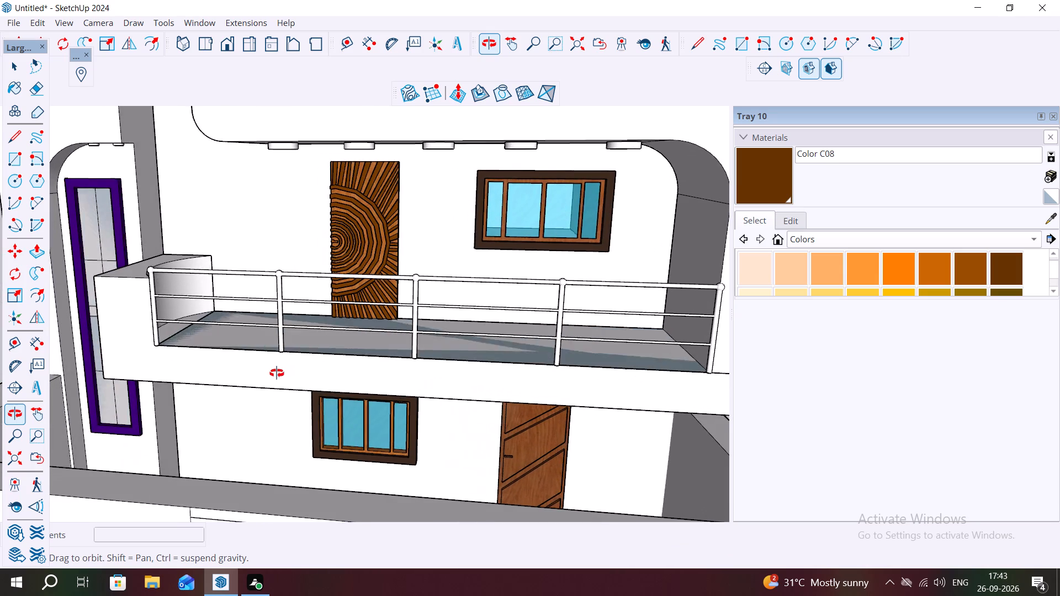
middle_drag(277, 373, 280, 372)
Push/Pull the yellow handle face of the ground-floor door outward by about 3 15/16" so the handle projects from the door.
scroll(507, 457, up, 6)
middle_click(516, 460)
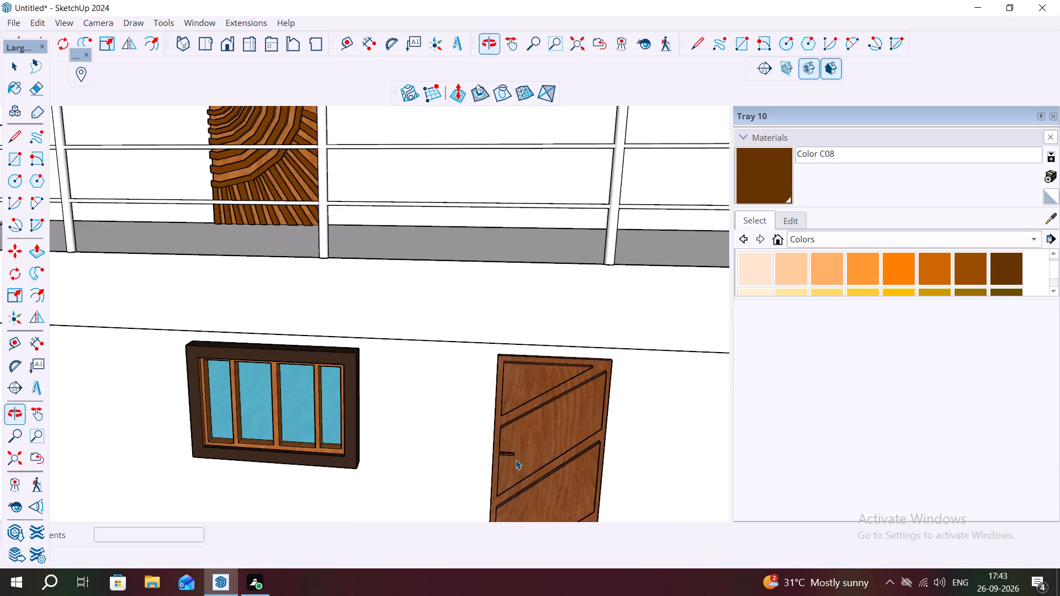
scroll(516, 460, up, 3)
middle_drag(513, 461, 518, 478)
scroll(501, 450, up, 2)
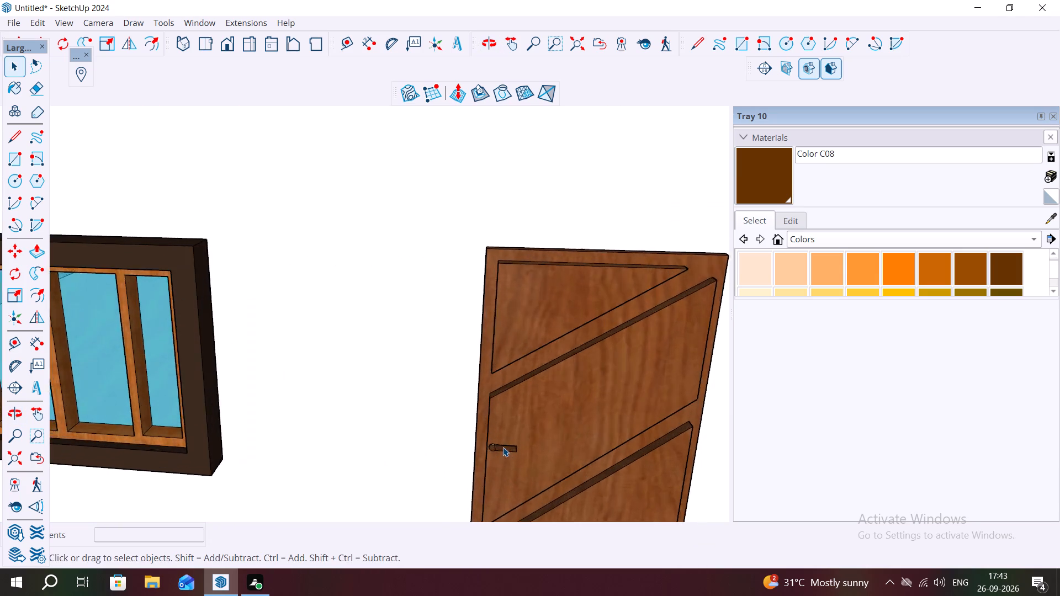
scroll(503, 447, up, 20)
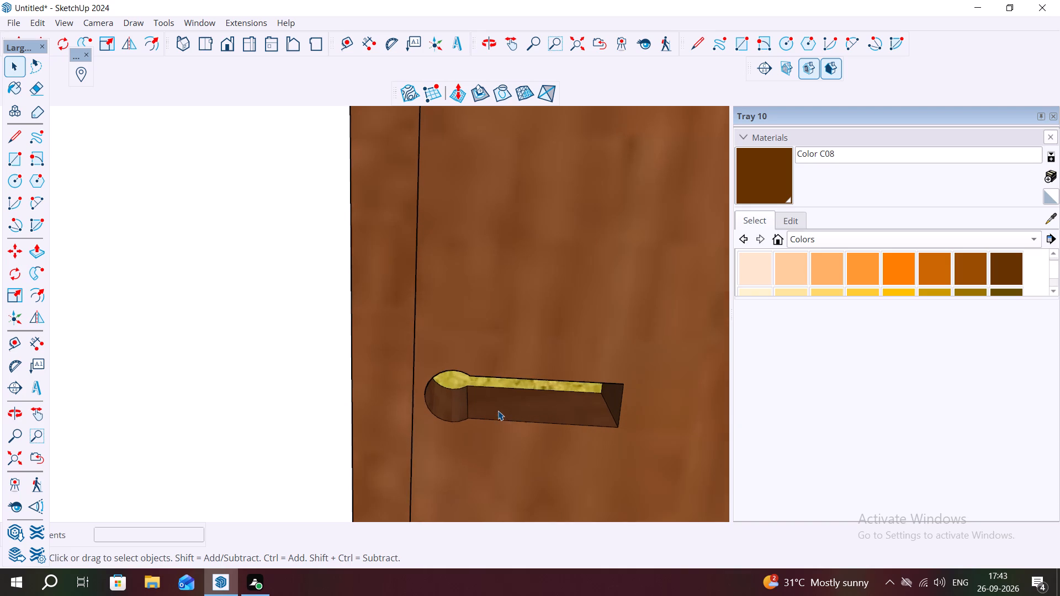
scroll(498, 411, up, 3)
middle_drag(518, 374, 536, 327)
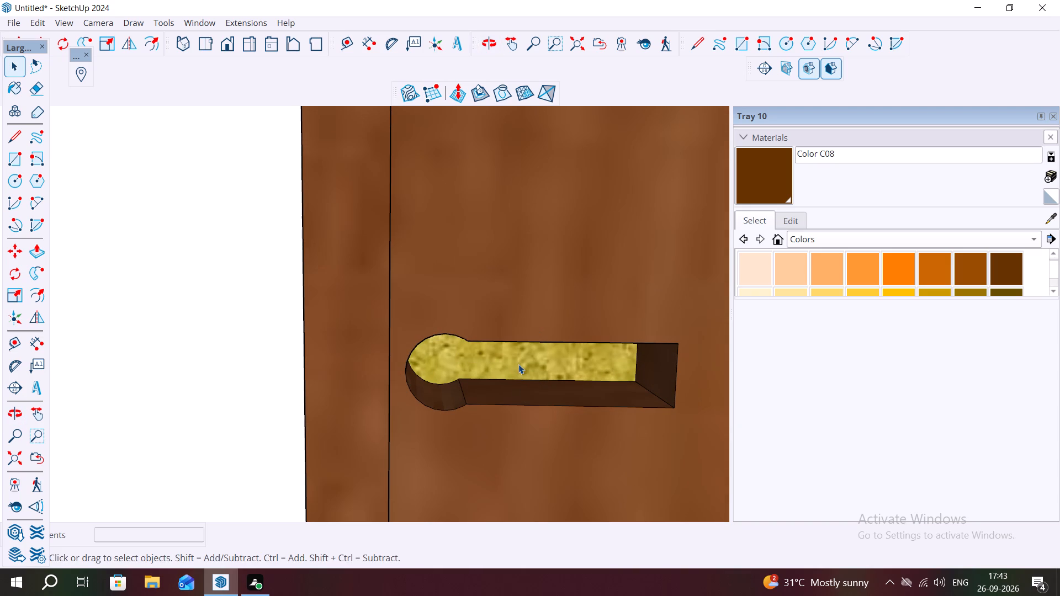
click(518, 363)
key(p)
click(520, 364)
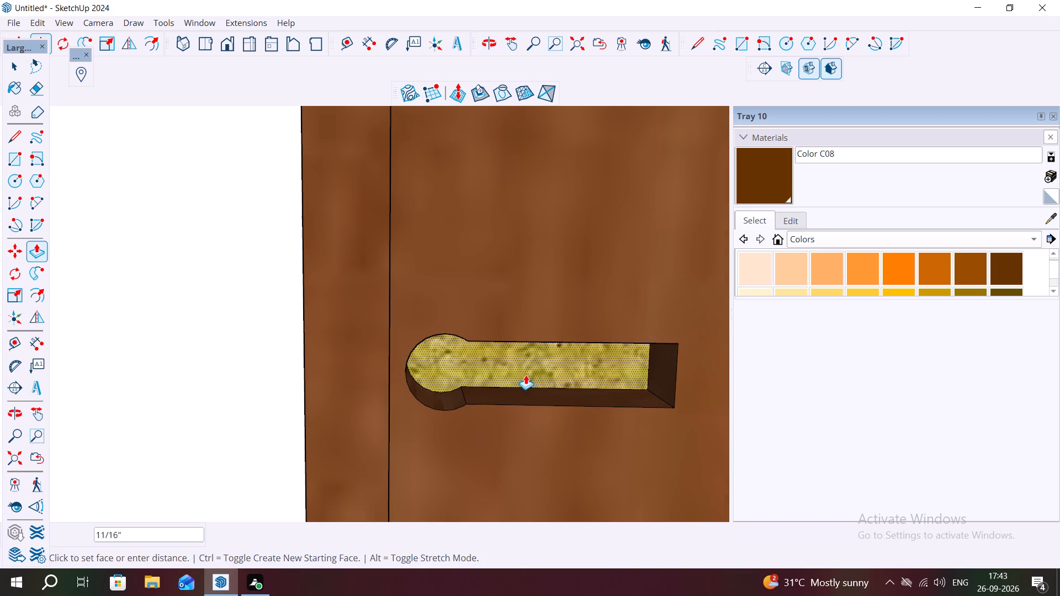
click(536, 434)
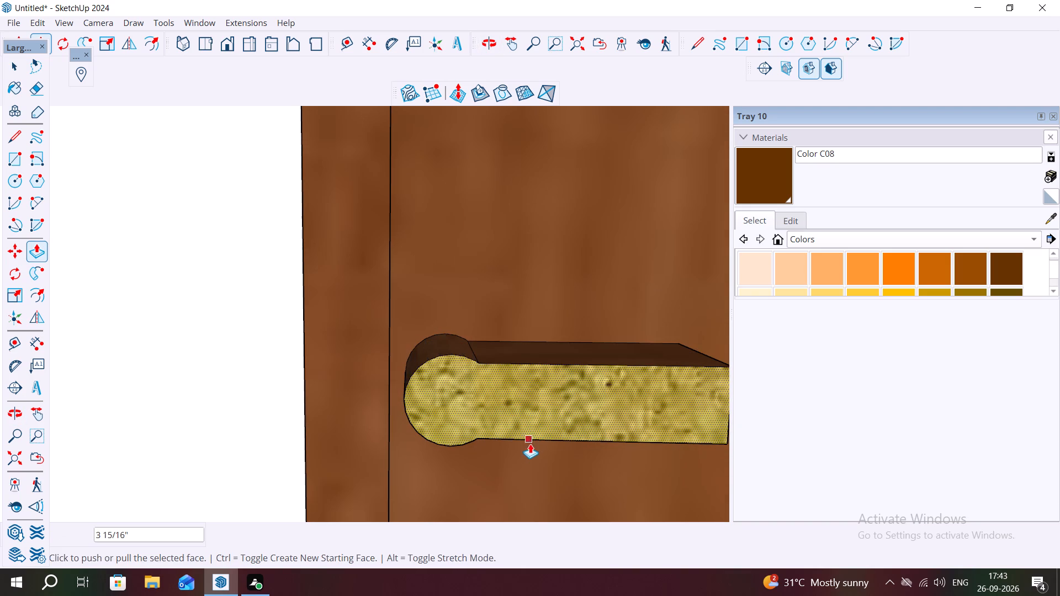
Paint the front, upper, rounded and underside faces of the ground-floor door handle with Color C08.
scroll(803, 277, down, 5)
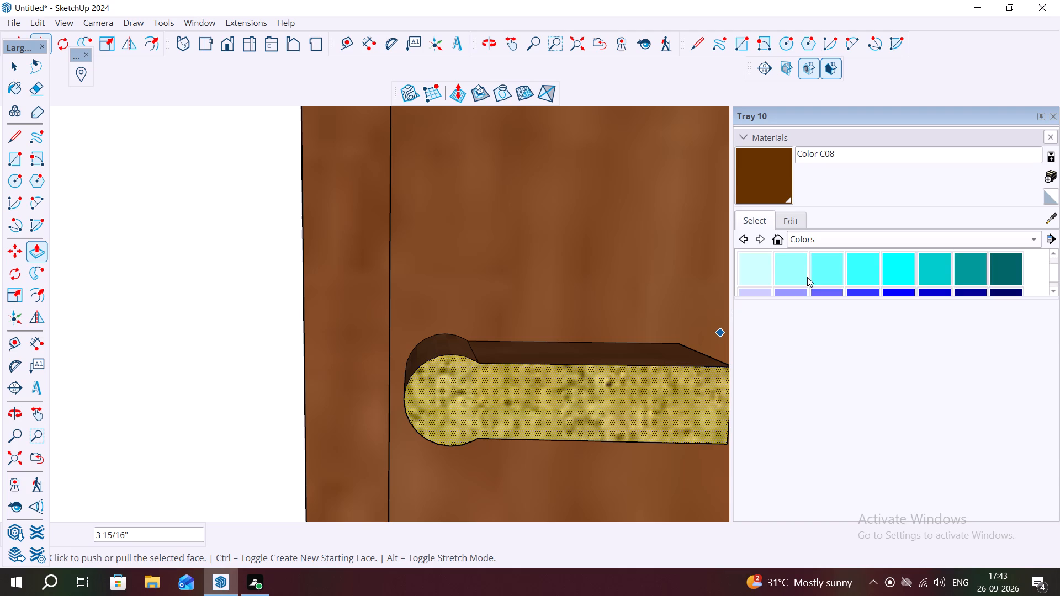
scroll(807, 276, up, 4)
click(764, 178)
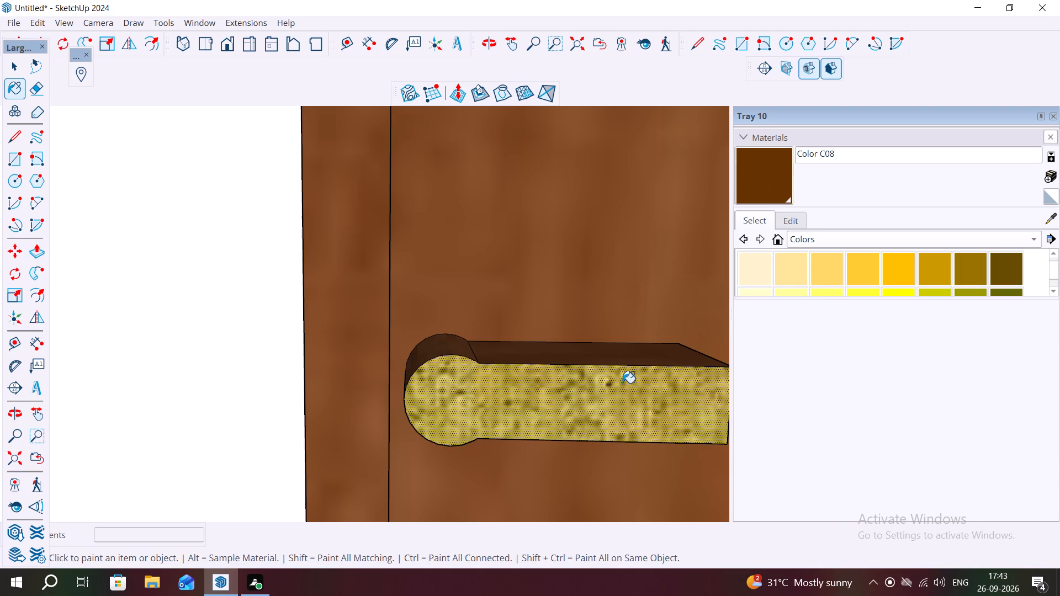
click(614, 362)
click(598, 419)
click(446, 352)
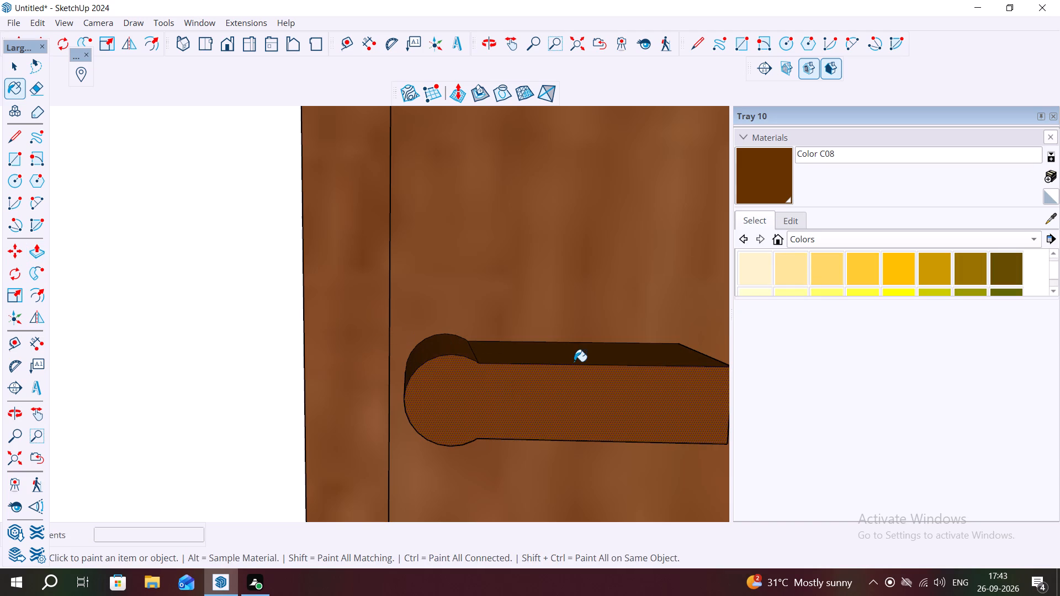
click(574, 361)
middle_drag(628, 398, 660, 232)
click(586, 345)
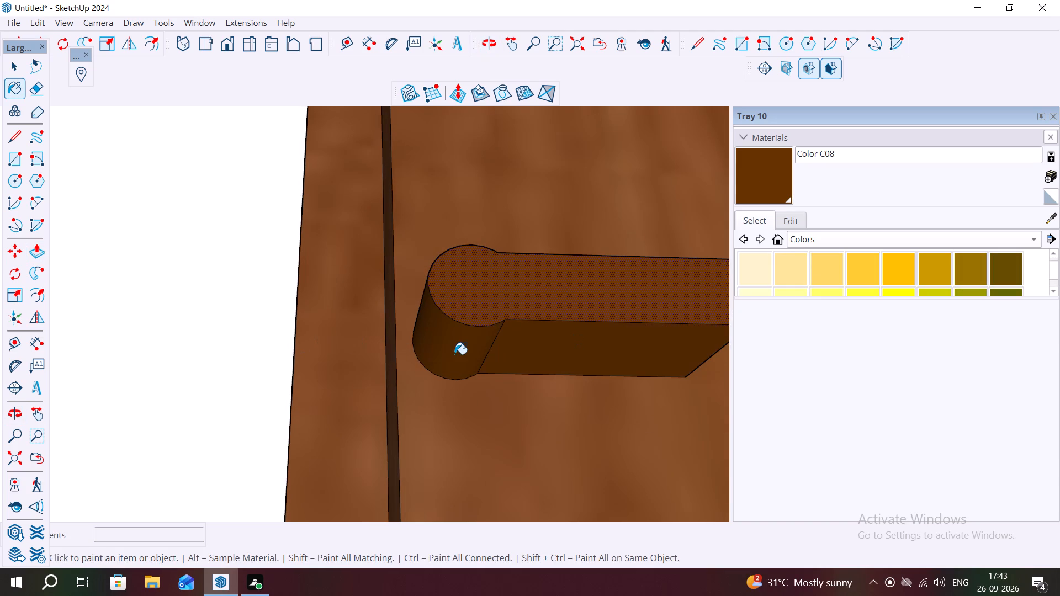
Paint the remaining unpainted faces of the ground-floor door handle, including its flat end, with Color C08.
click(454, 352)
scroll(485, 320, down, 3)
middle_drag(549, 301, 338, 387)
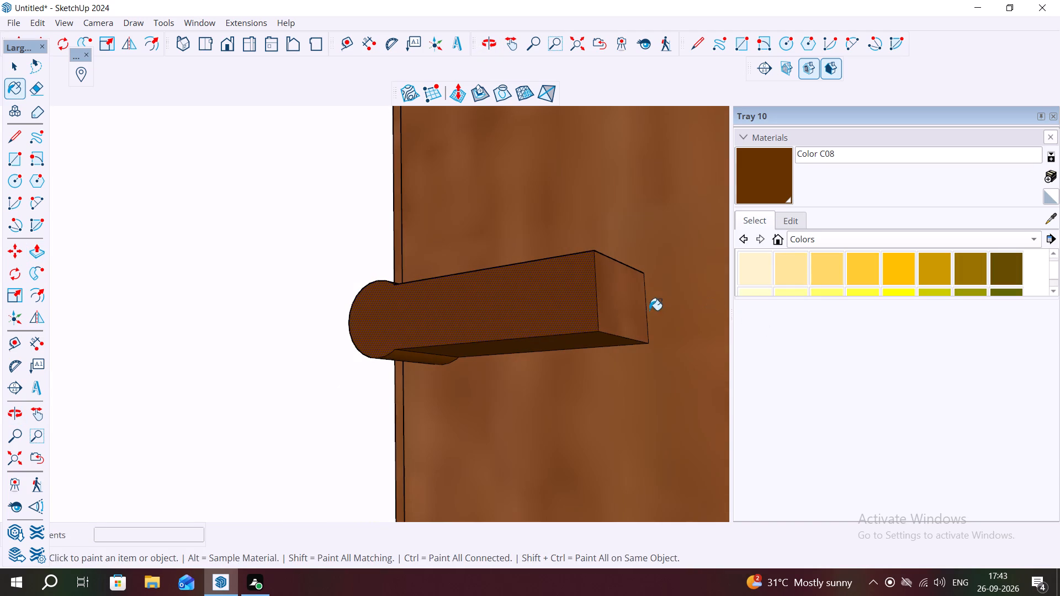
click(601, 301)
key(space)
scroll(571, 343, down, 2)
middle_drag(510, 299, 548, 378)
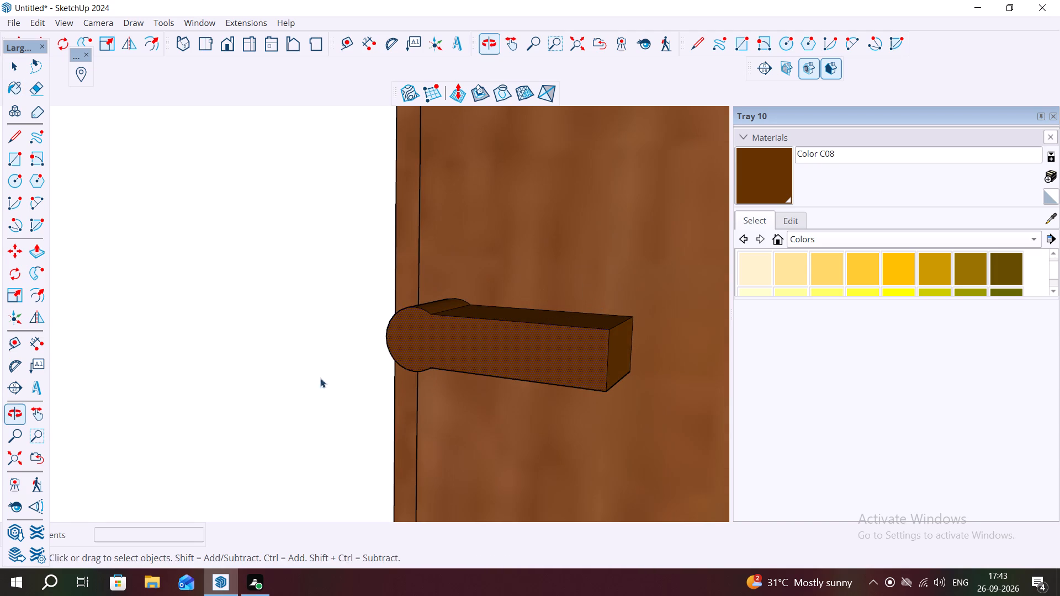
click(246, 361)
Examine the doors, balcony, railing and front boundary wall from several angles.
scroll(321, 360, down, 16)
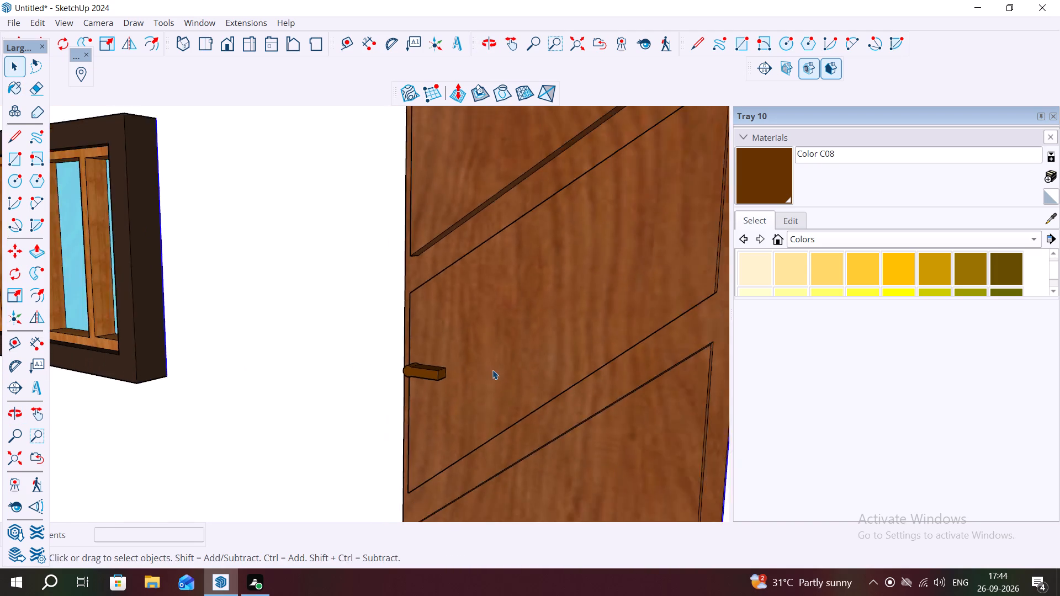
scroll(492, 370, down, 4)
scroll(445, 384, up, 1)
middle_drag(452, 381, 678, 499)
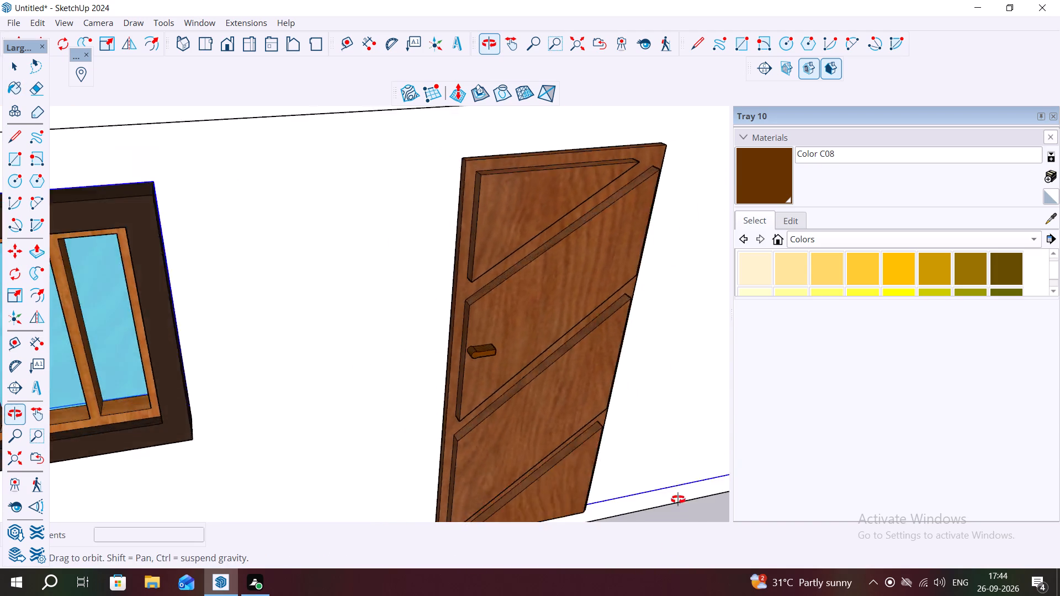
middle_drag(678, 499, 656, 569)
scroll(499, 449, down, 18)
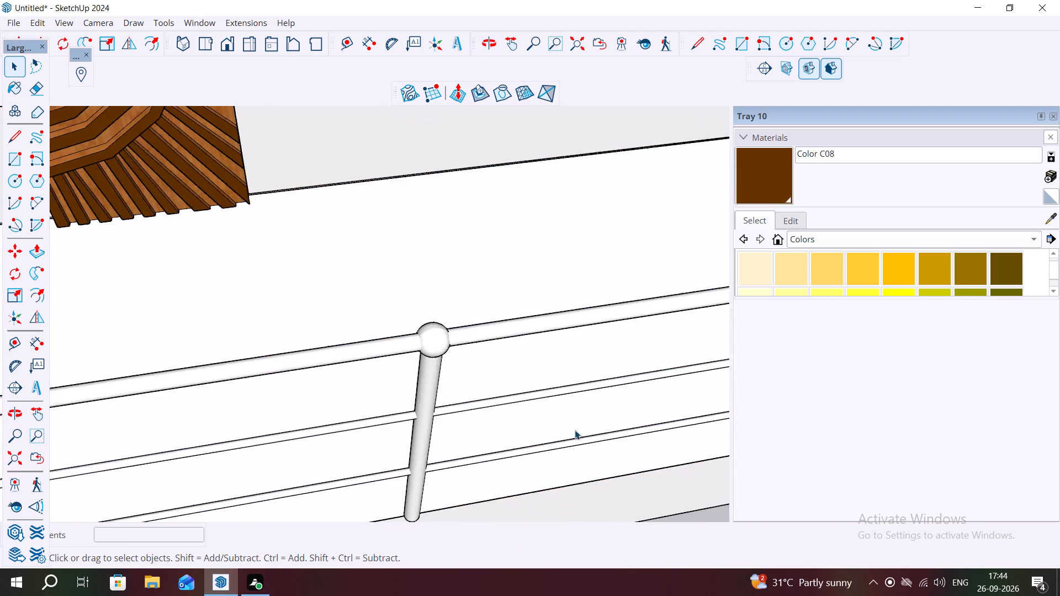
scroll(575, 430, down, 3)
scroll(485, 431, down, 2)
middle_drag(357, 370, 388, 384)
scroll(259, 324, down, 2)
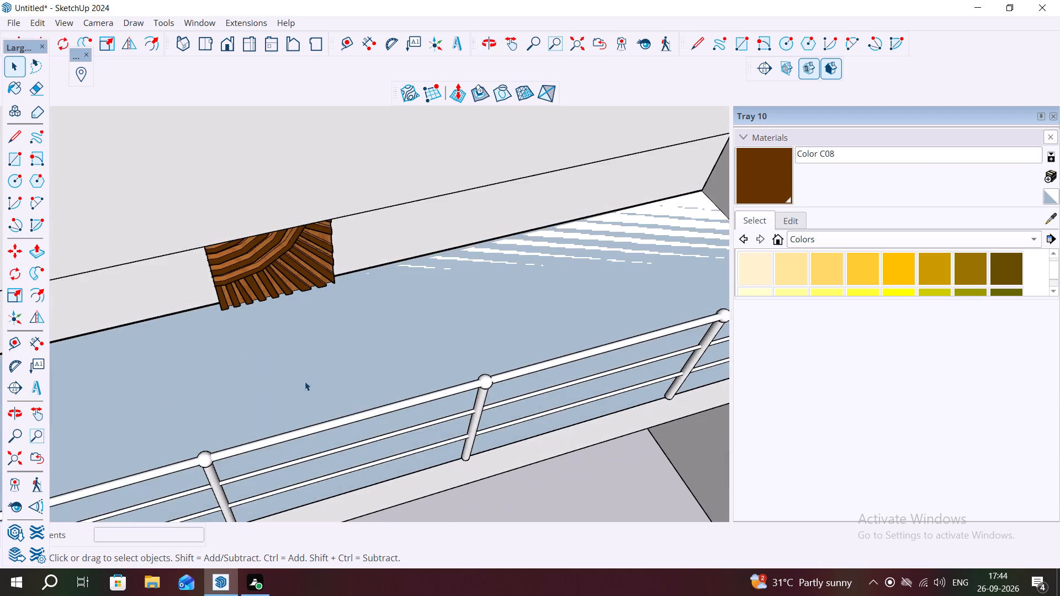
scroll(305, 381, down, 4)
scroll(317, 325, up, 8)
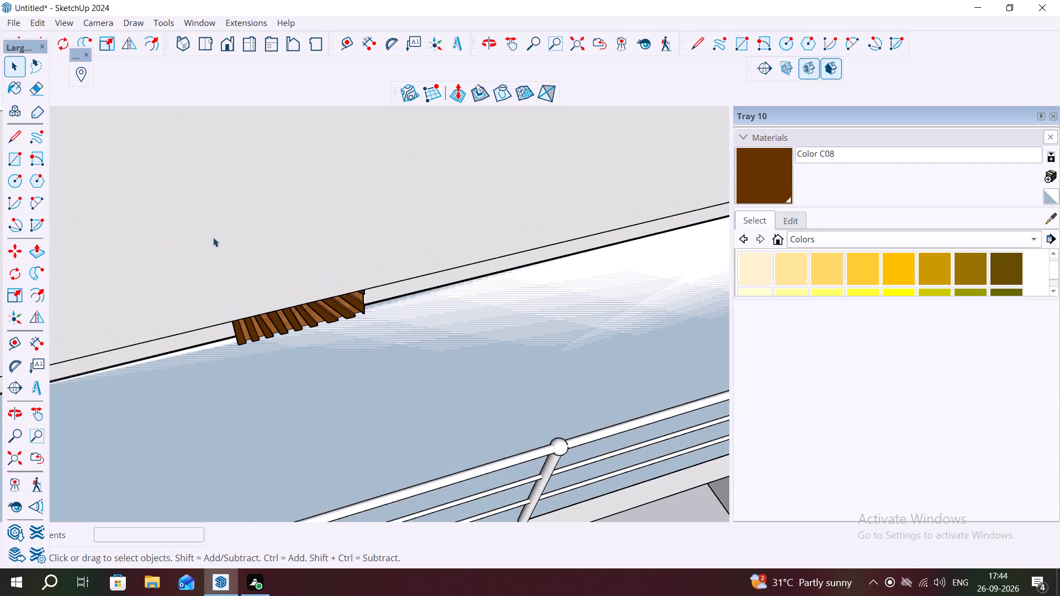
scroll(171, 184, up, 2)
middle_drag(296, 339, 463, 248)
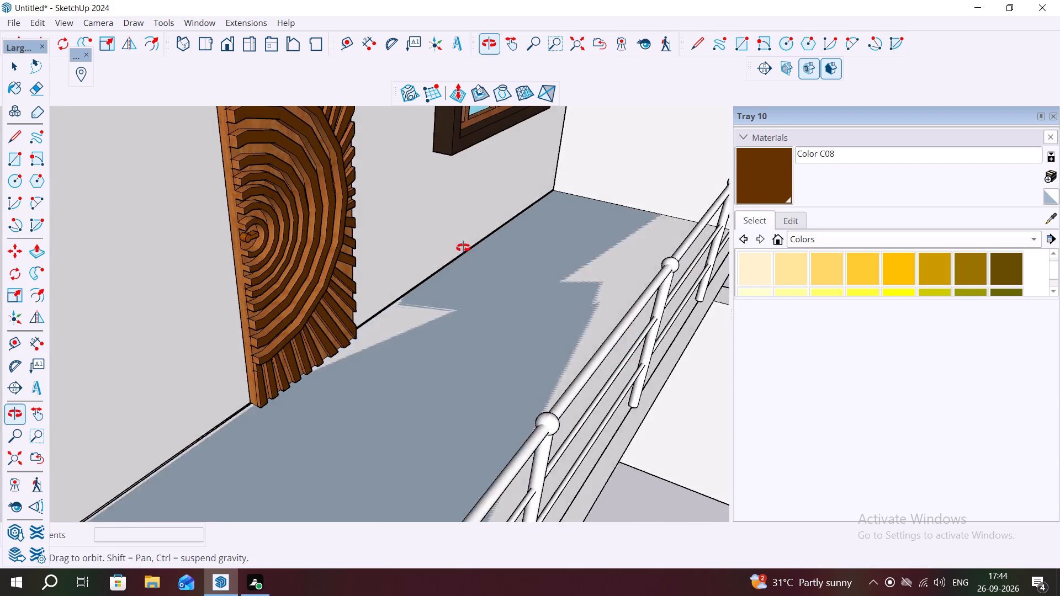
middle_drag(463, 248, 490, 260)
scroll(406, 198, up, 4)
scroll(442, 158, down, 4)
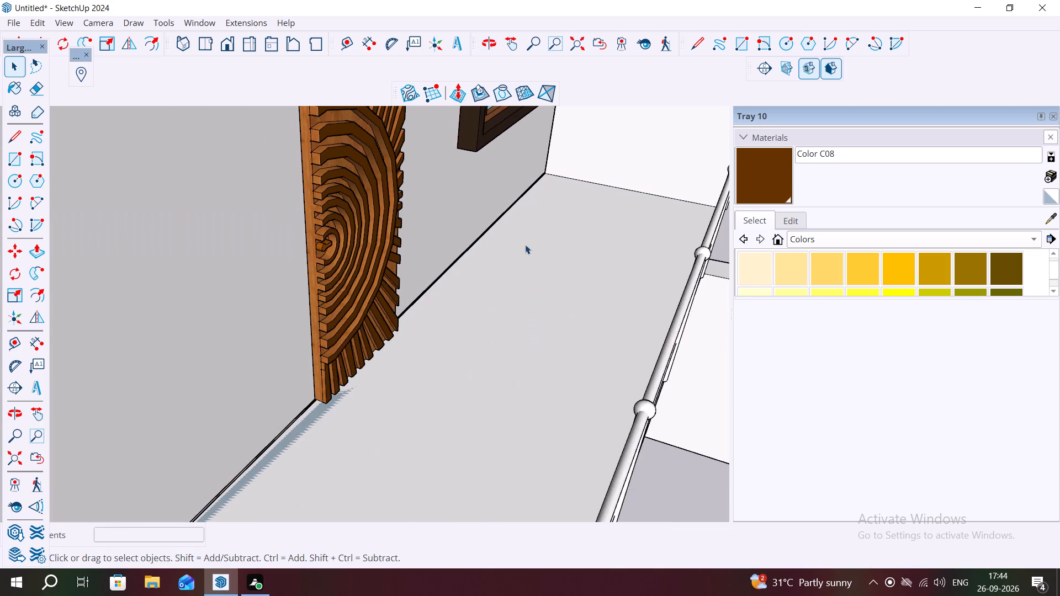
scroll(525, 255, down, 2)
middle_drag(467, 253, 442, 259)
scroll(483, 205, up, 2)
middle_drag(454, 158, 422, 131)
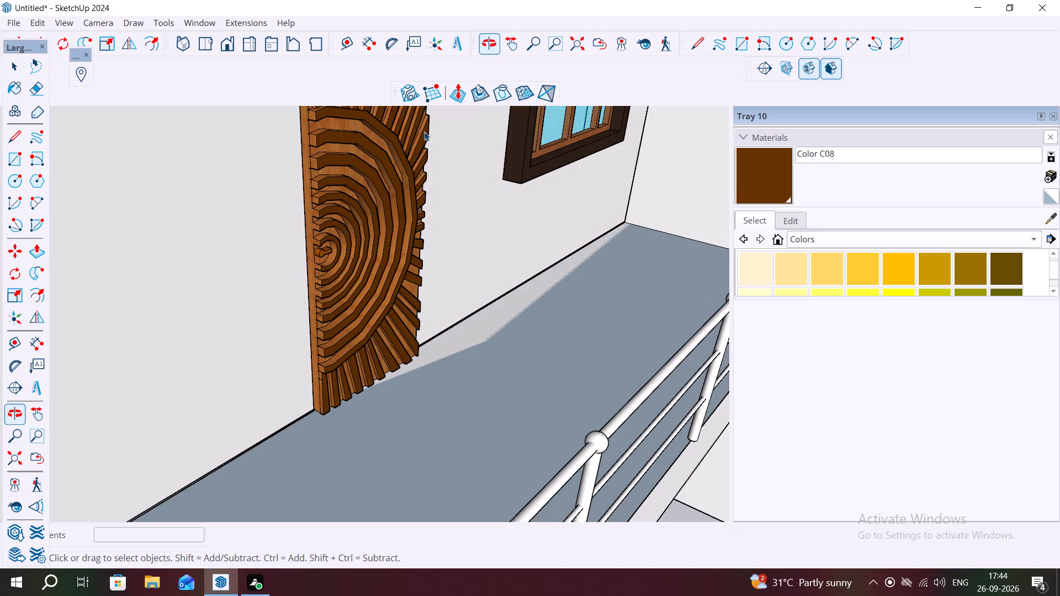
scroll(433, 209, down, 8)
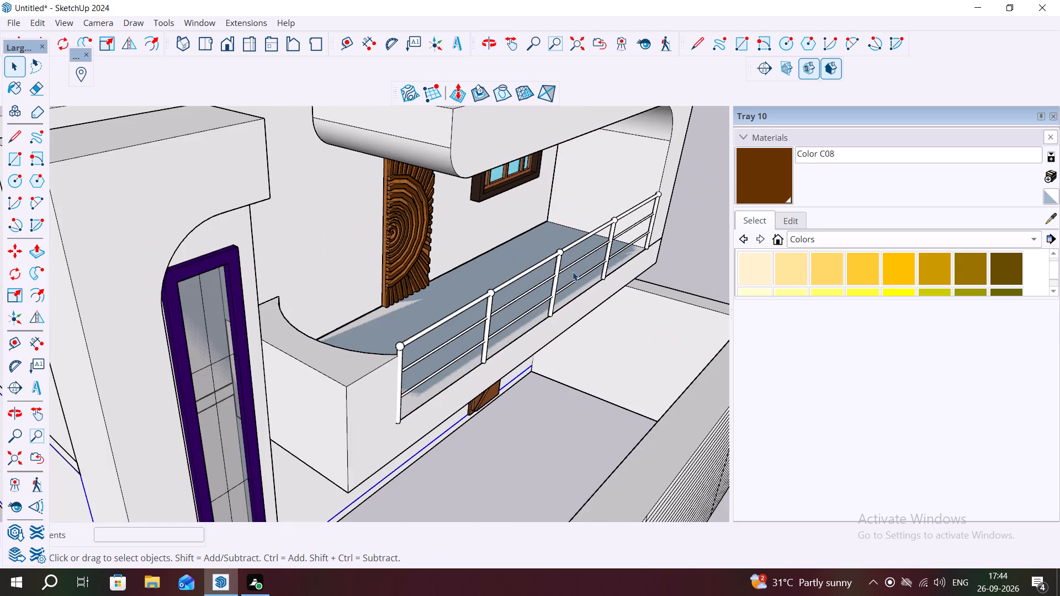
middle_drag(570, 260, 466, 202)
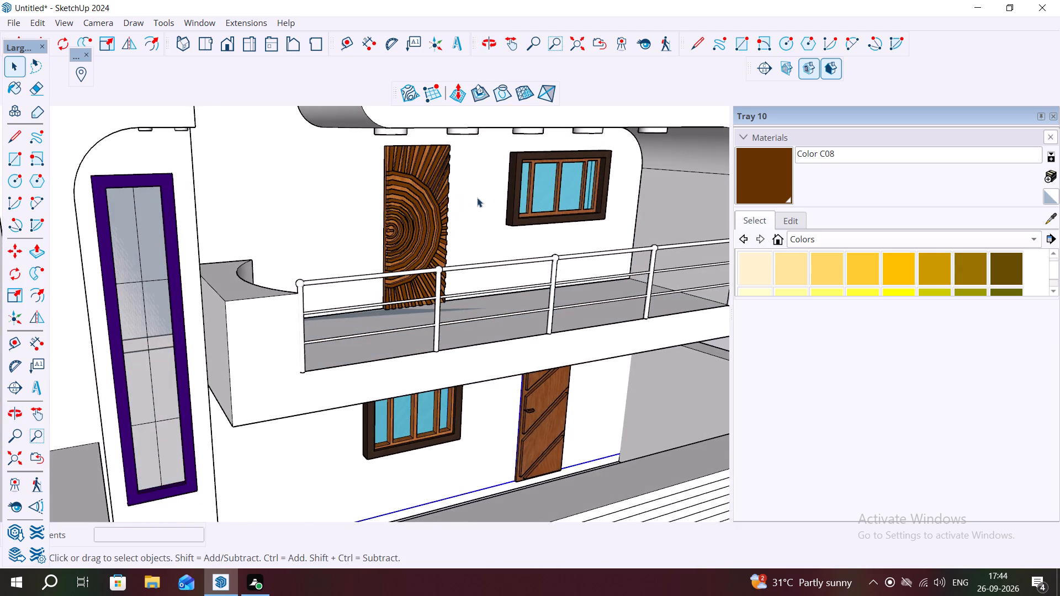
middle_drag(481, 196, 462, 196)
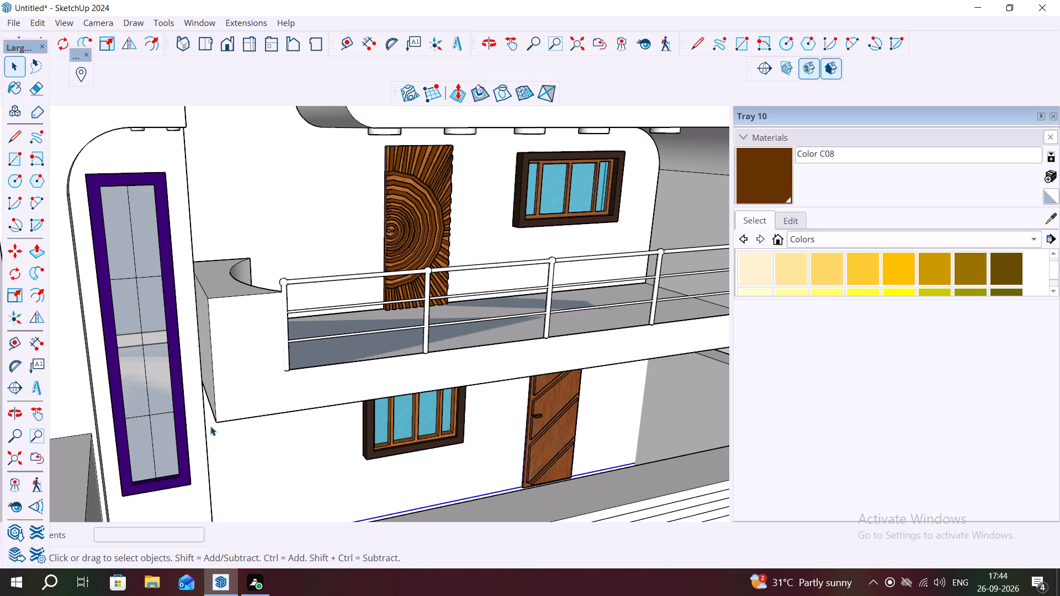
scroll(390, 246, up, 4)
middle_drag(415, 243, 415, 242)
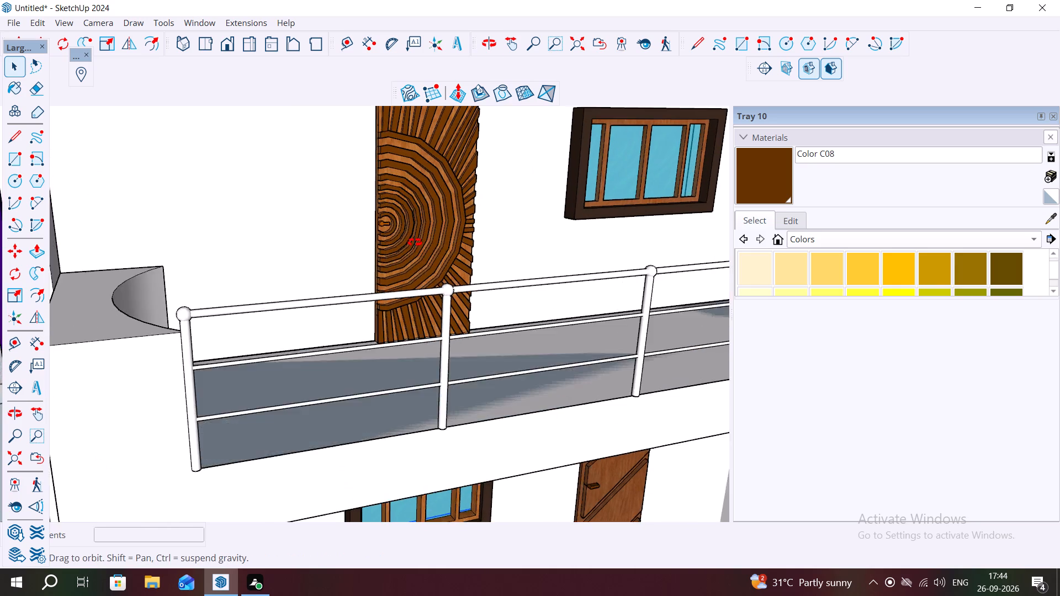
middle_drag(415, 242, 405, 216)
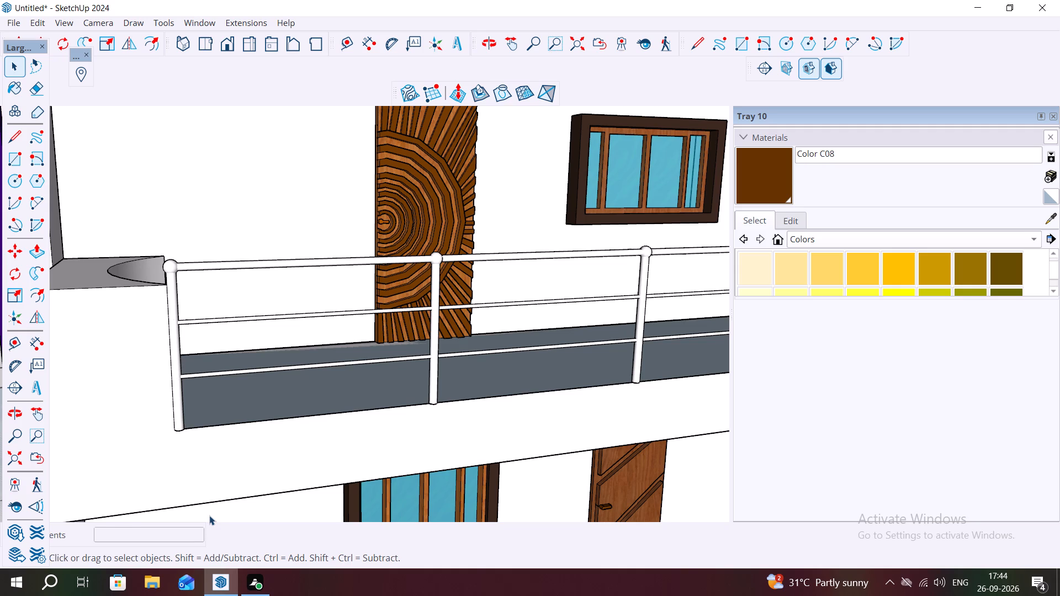
scroll(209, 515, up, 1)
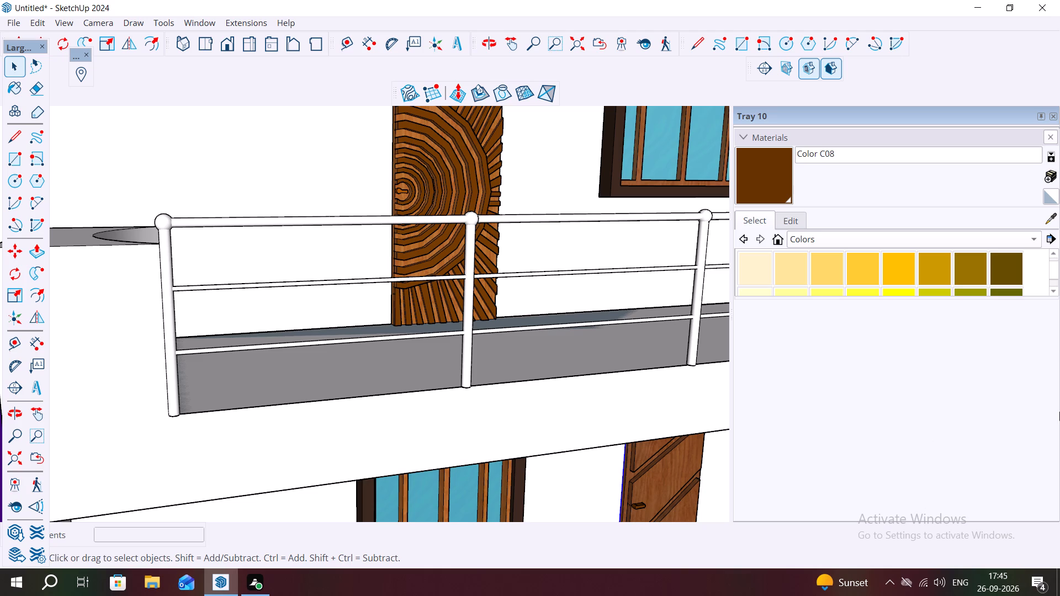
scroll(659, 252, down, 6)
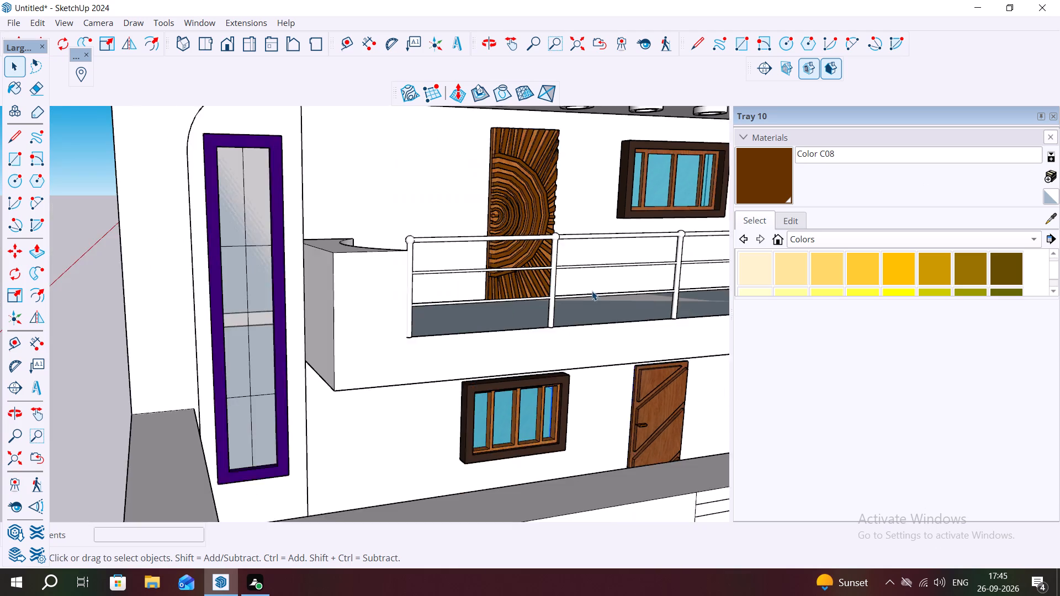
scroll(592, 291, down, 6)
middle_drag(593, 416, 451, 313)
middle_drag(577, 336, 587, 392)
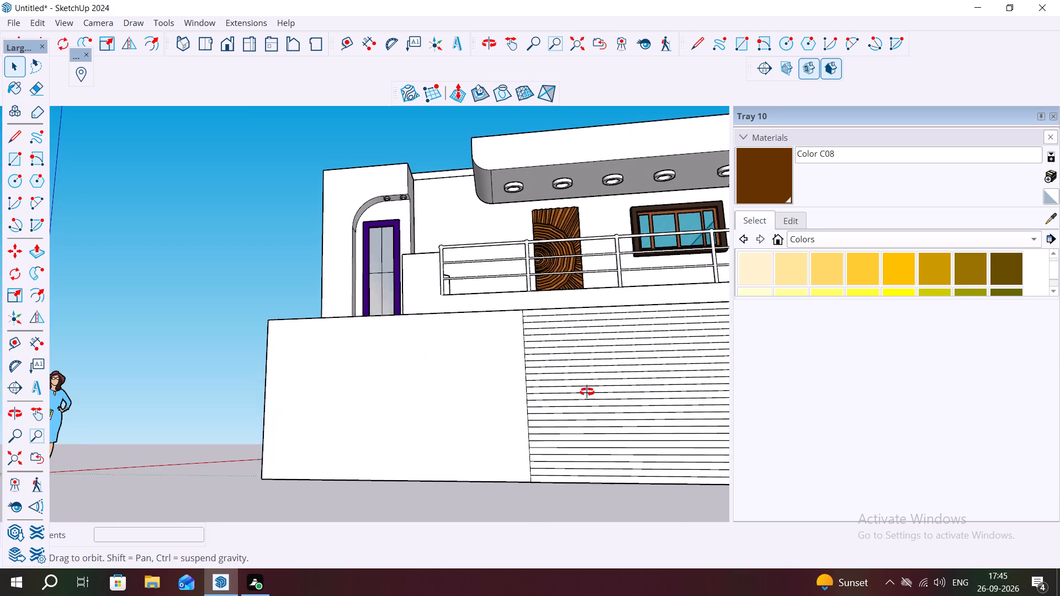
middle_drag(587, 392, 593, 421)
scroll(575, 398, up, 2)
scroll(413, 372, down, 4)
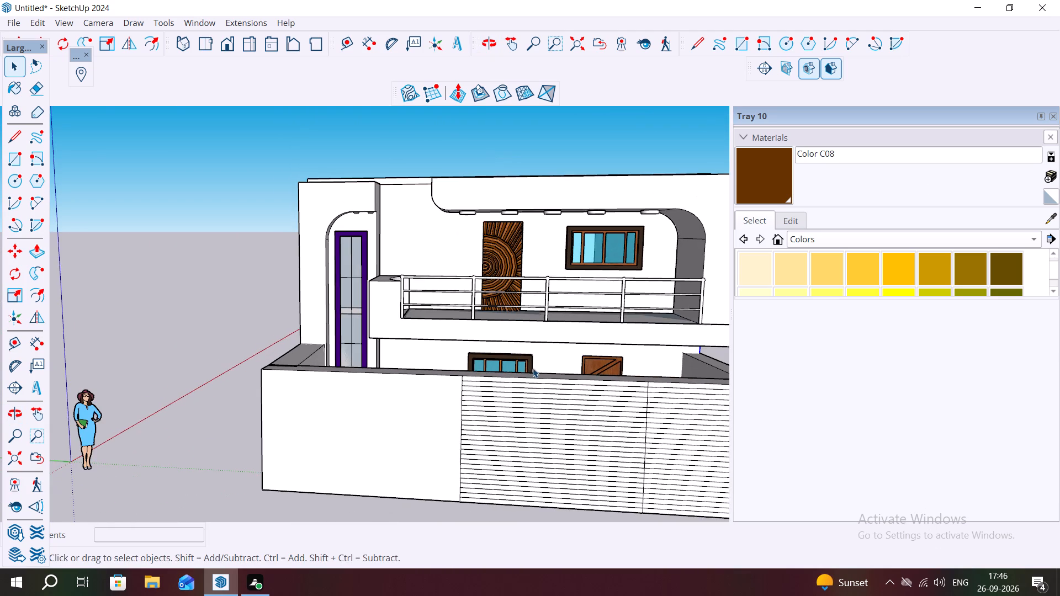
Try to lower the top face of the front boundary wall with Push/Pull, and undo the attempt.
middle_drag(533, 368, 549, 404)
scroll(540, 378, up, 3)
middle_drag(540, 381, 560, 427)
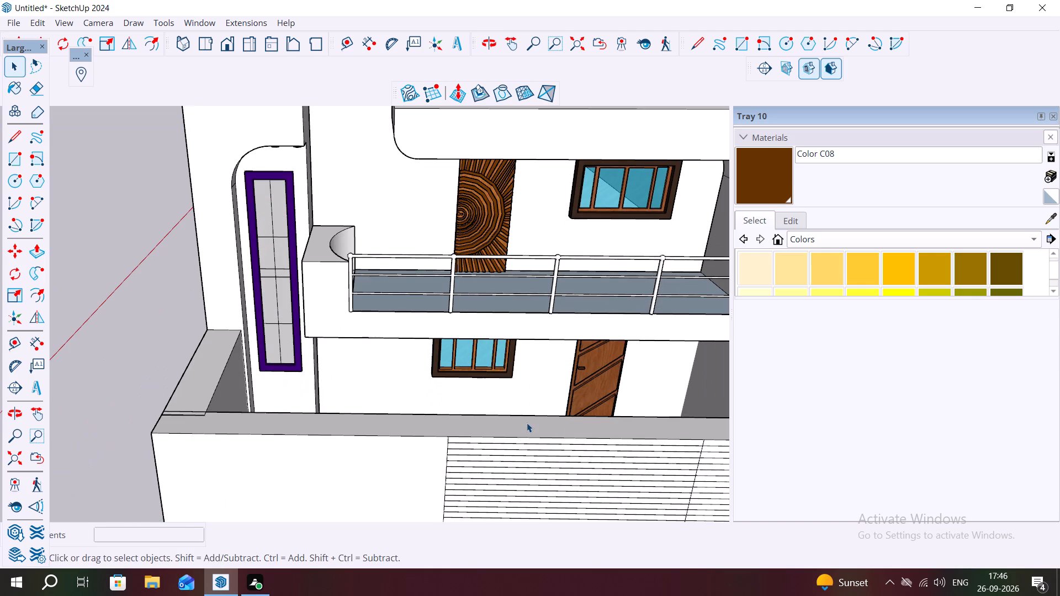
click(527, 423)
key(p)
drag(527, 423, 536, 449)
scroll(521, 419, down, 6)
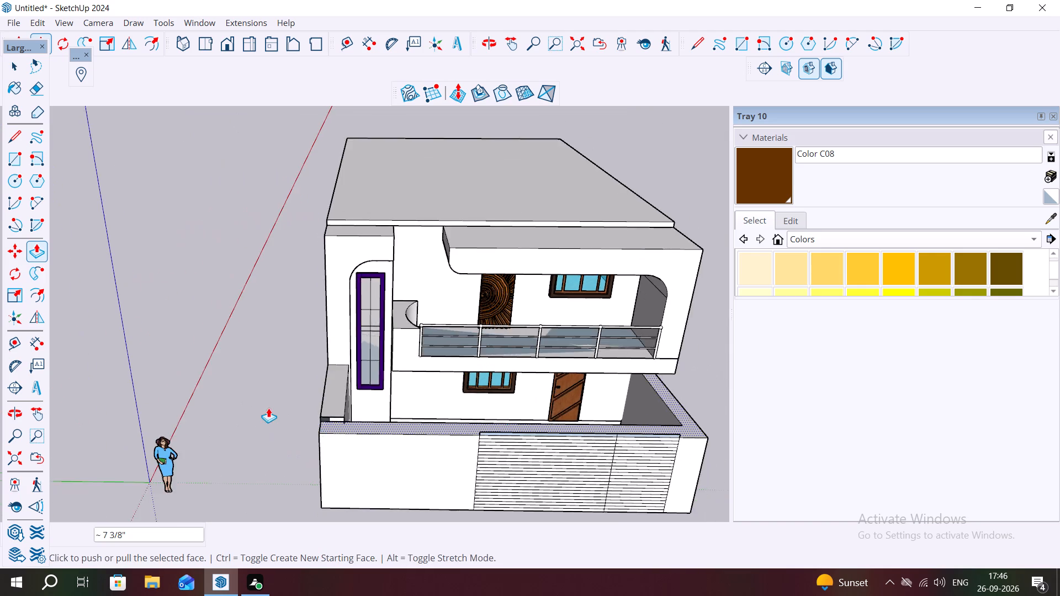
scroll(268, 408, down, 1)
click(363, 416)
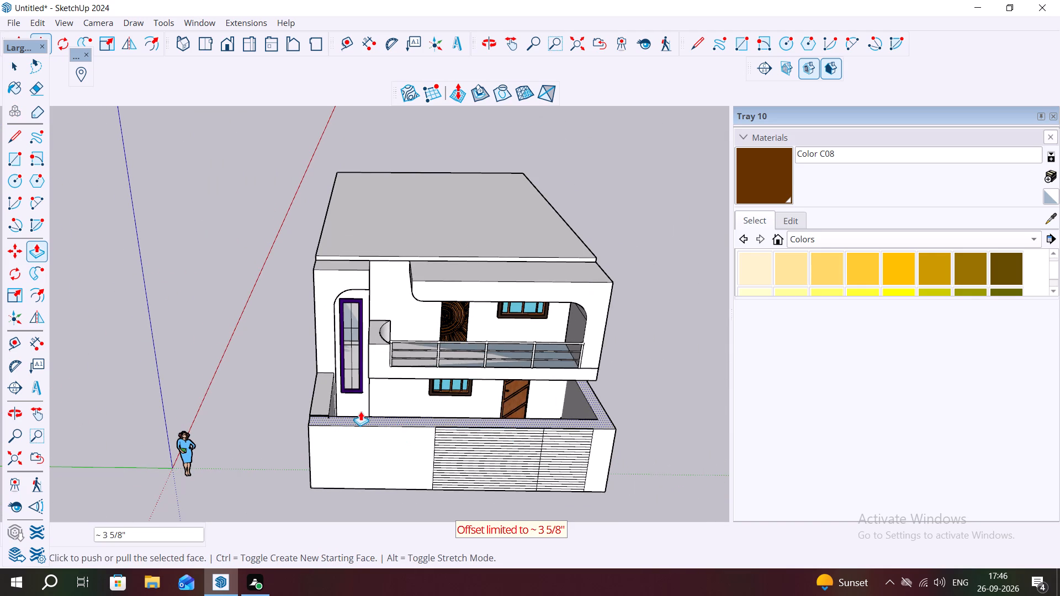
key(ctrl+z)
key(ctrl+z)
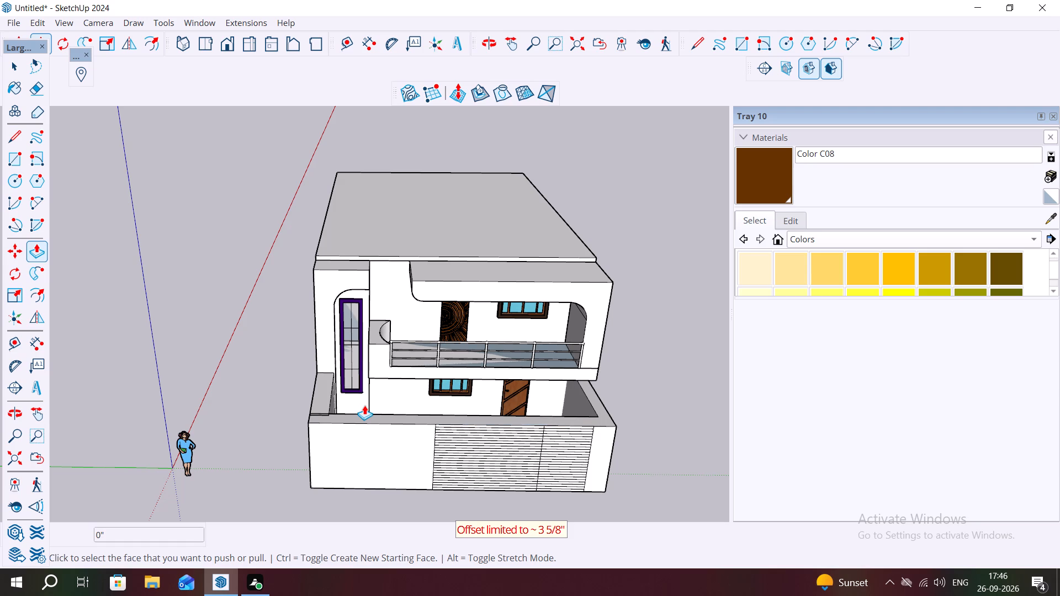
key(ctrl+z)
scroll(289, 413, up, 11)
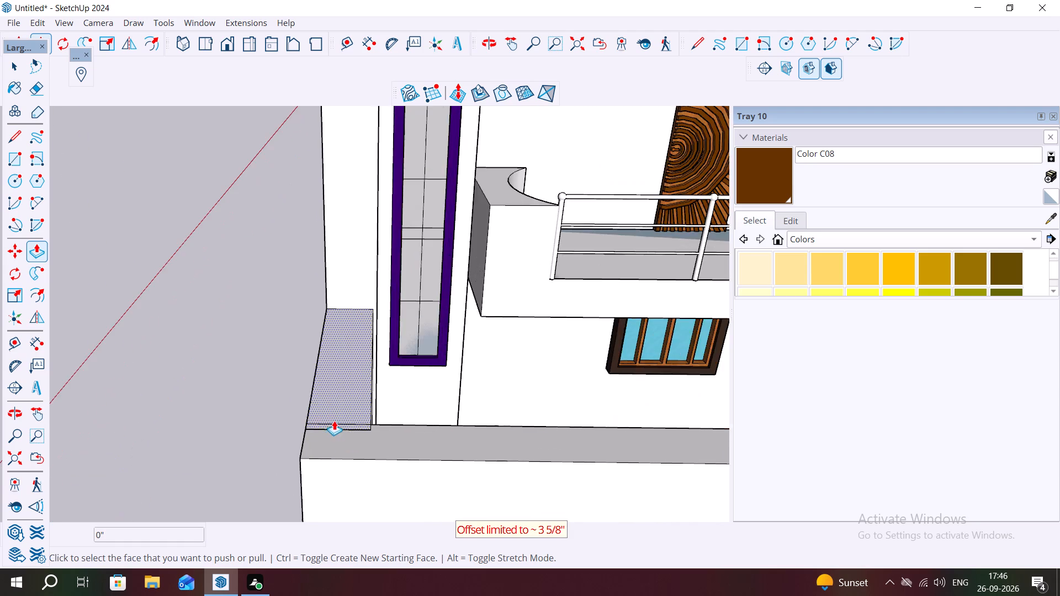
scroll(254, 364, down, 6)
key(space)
Undo the earlier edits back to before the ground-floor door handle work and the balcony railing.
scroll(467, 407, up, 4)
middle_drag(512, 383, 496, 346)
scroll(342, 319, down, 2)
scroll(244, 241, down, 3)
middle_drag(549, 432, 531, 392)
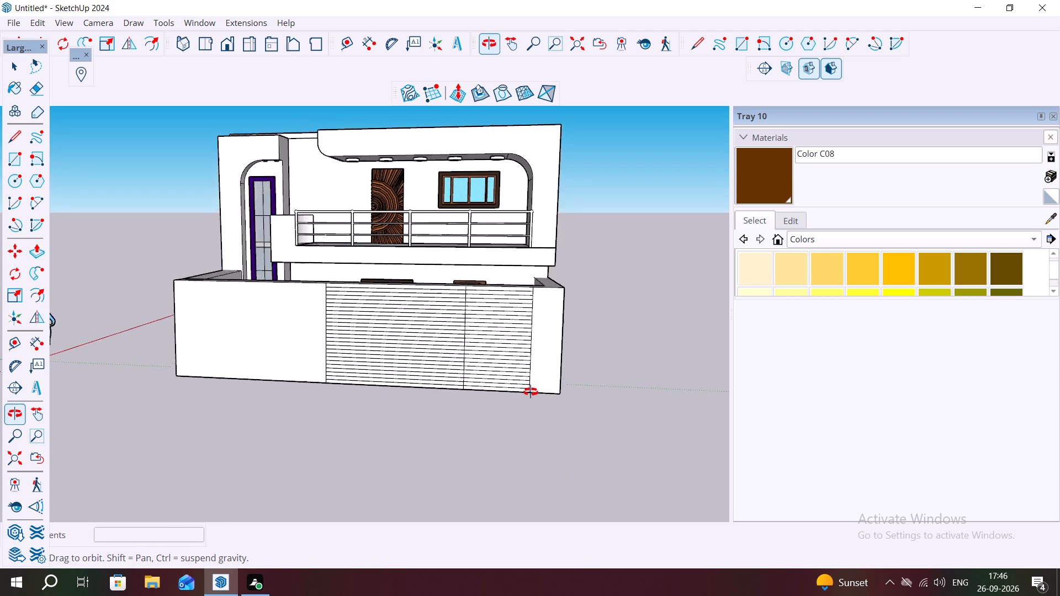
middle_drag(531, 392, 571, 375)
middle_drag(455, 270, 441, 419)
key(ctrl+x)
key(ctrl+z)
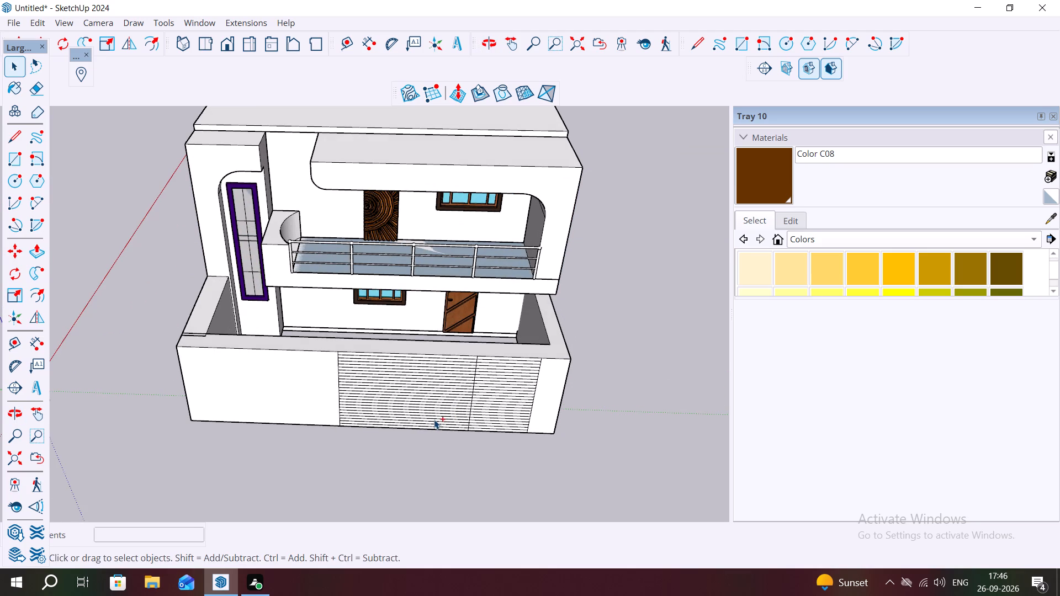
key(ctrl+z)
key(ctrl+z)
key(ctrl+z)
key(ctrl+z)
key(ctrl+z)
scroll(394, 307, up, 1)
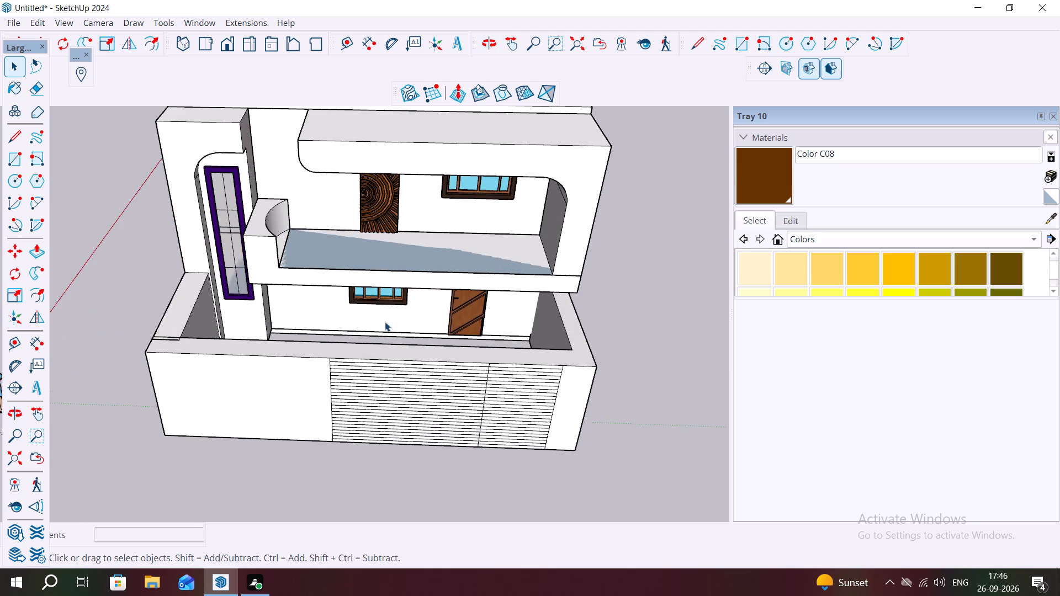
Undo the horizontal strips and the gate panel outlines drawn on the front boundary wall.
key(ctrl+z)
ctrl+scroll(385, 323, up, 3)
middle_drag(386, 318, 411, 206)
scroll(327, 264, down, 2)
scroll(299, 162, down, 3)
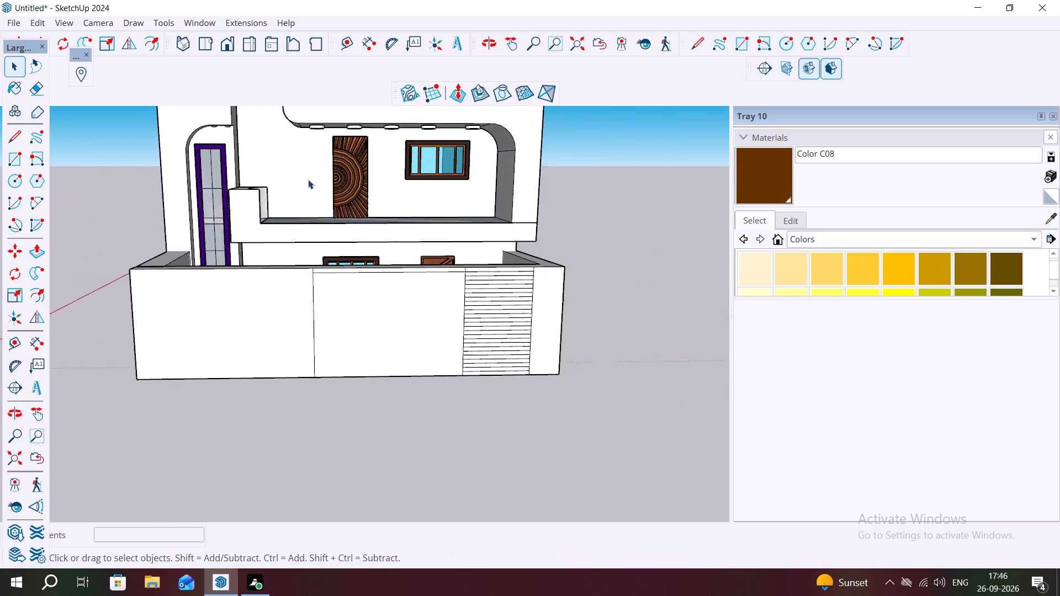
key(ctrl+z)
middle_drag(336, 256, 328, 315)
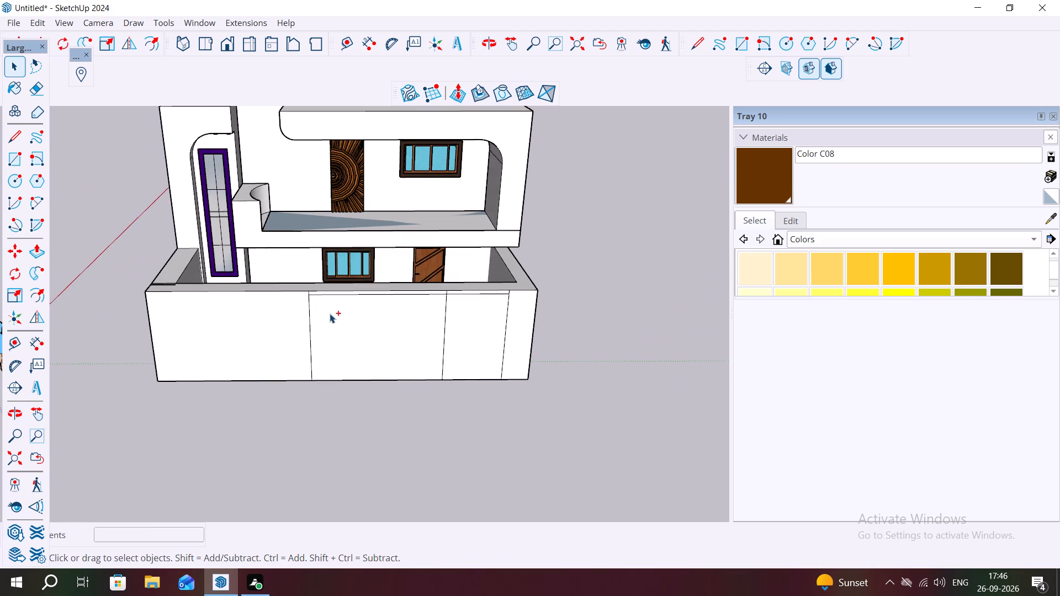
key(ctrl+z)
key(ctrl+z)
key(ctrl+z)
key(ctrl+z)
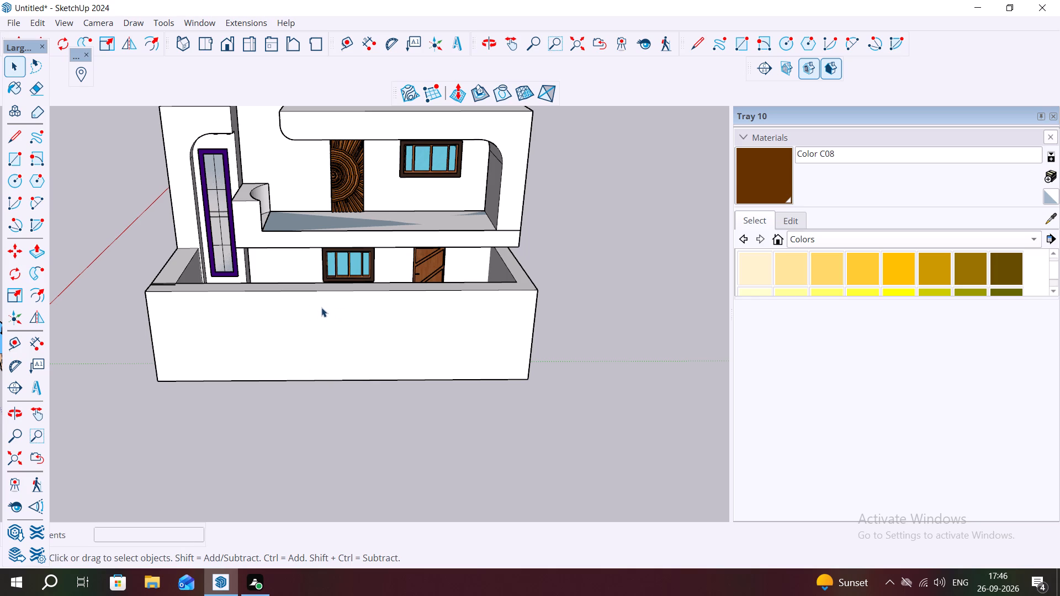
Push/Pull the top face of the front boundary wall down by about 1' 11 1/16".
middle_drag(324, 284, 326, 312)
click(346, 297)
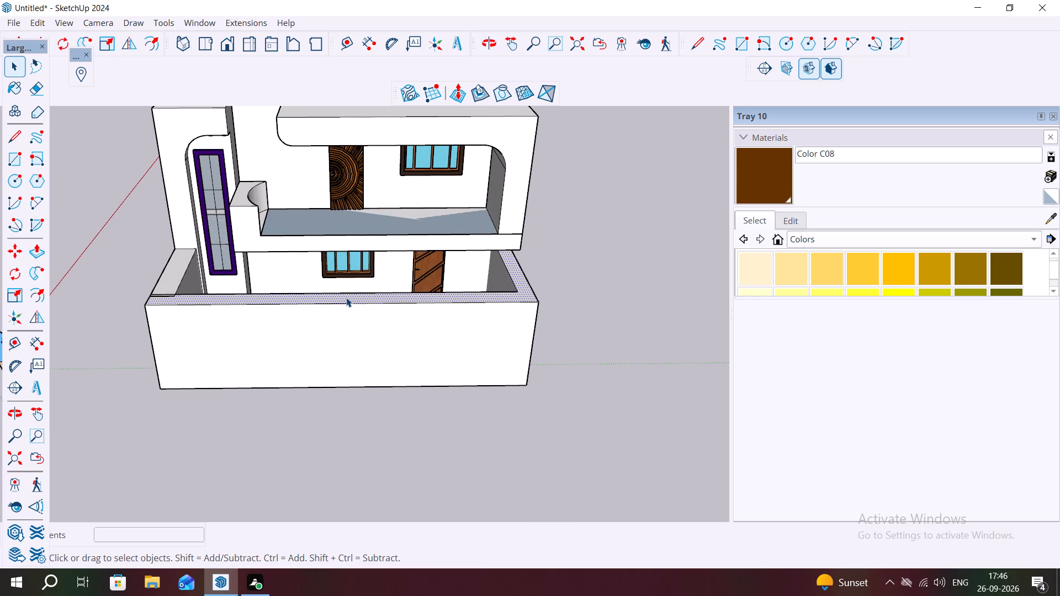
key(p)
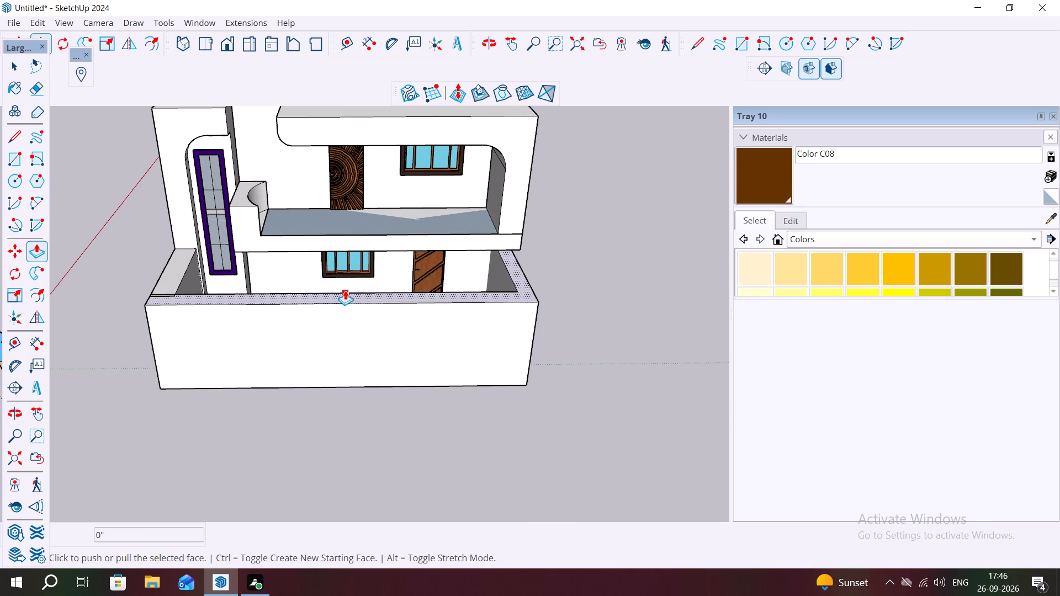
drag(345, 290, 350, 315)
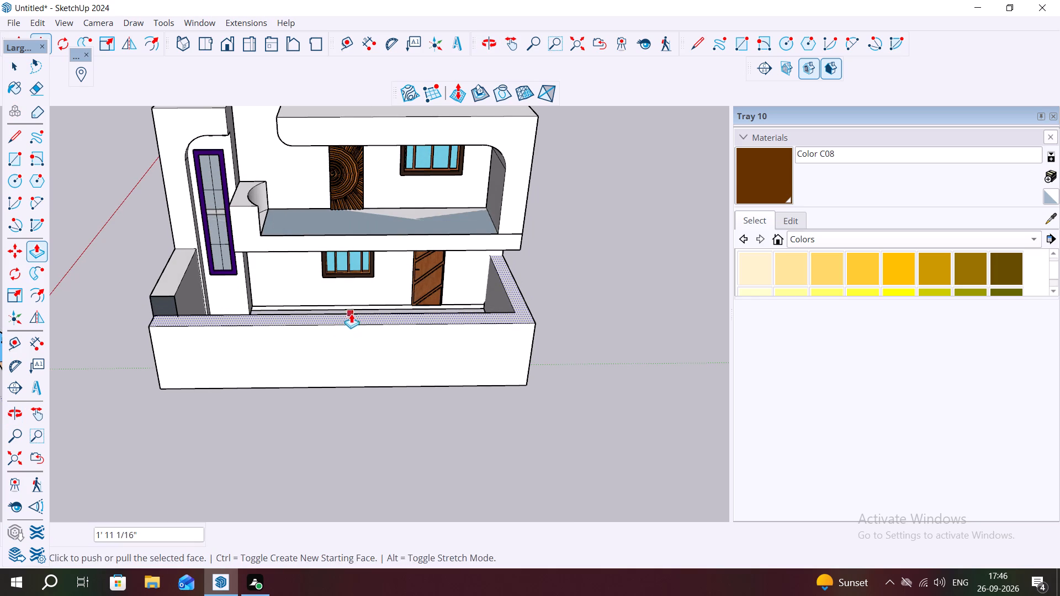
middle_drag(351, 288, 346, 238)
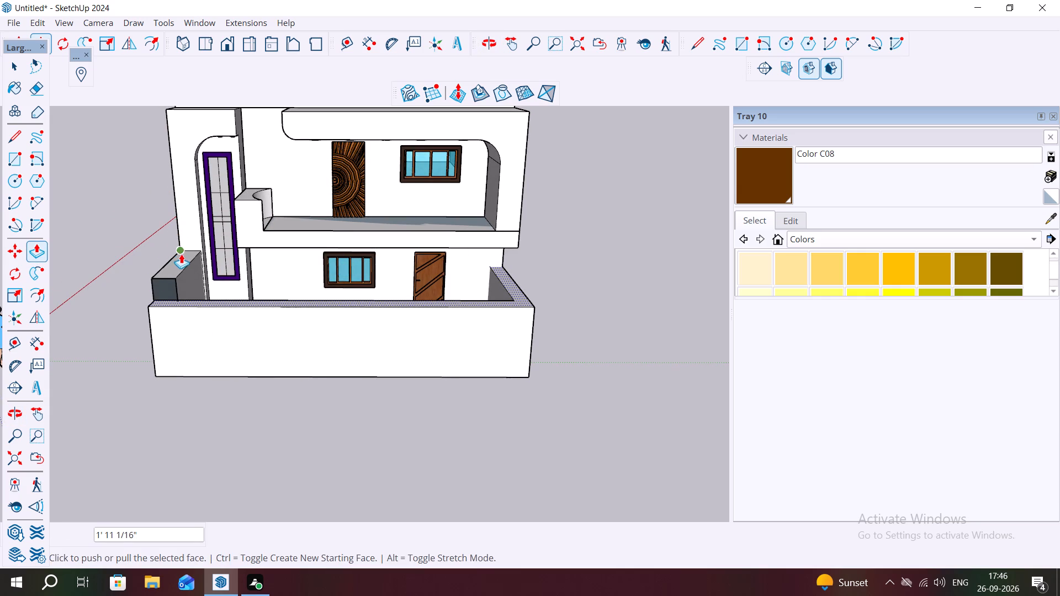
scroll(168, 262, up, 2)
key(space)
Push/Pull the top face of the side boundary wall beside the tall purple-framed window down by about 1' 11 1/16".
click(169, 264)
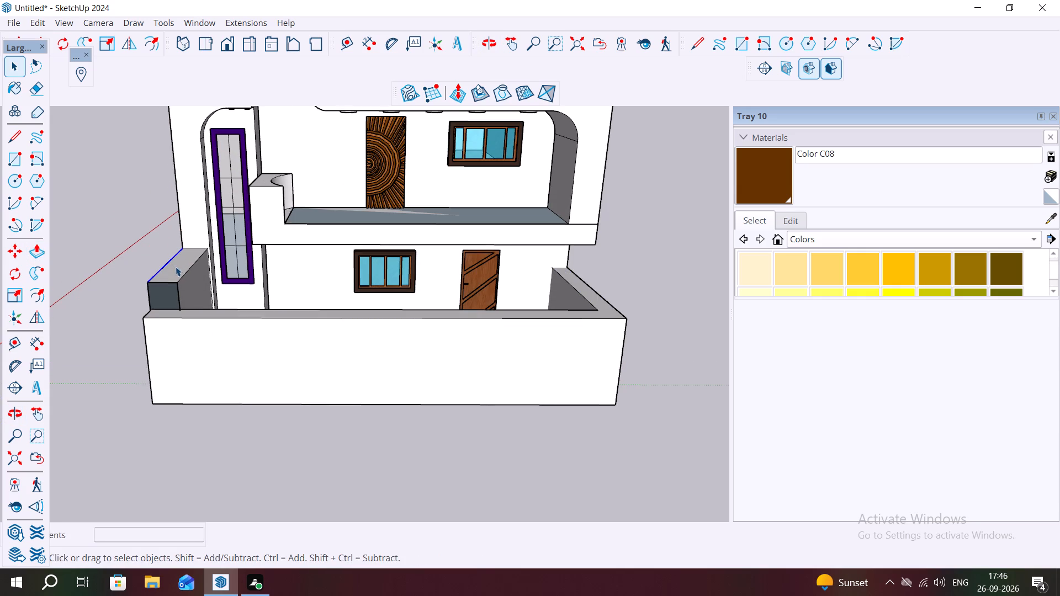
double_click(176, 268)
key(p)
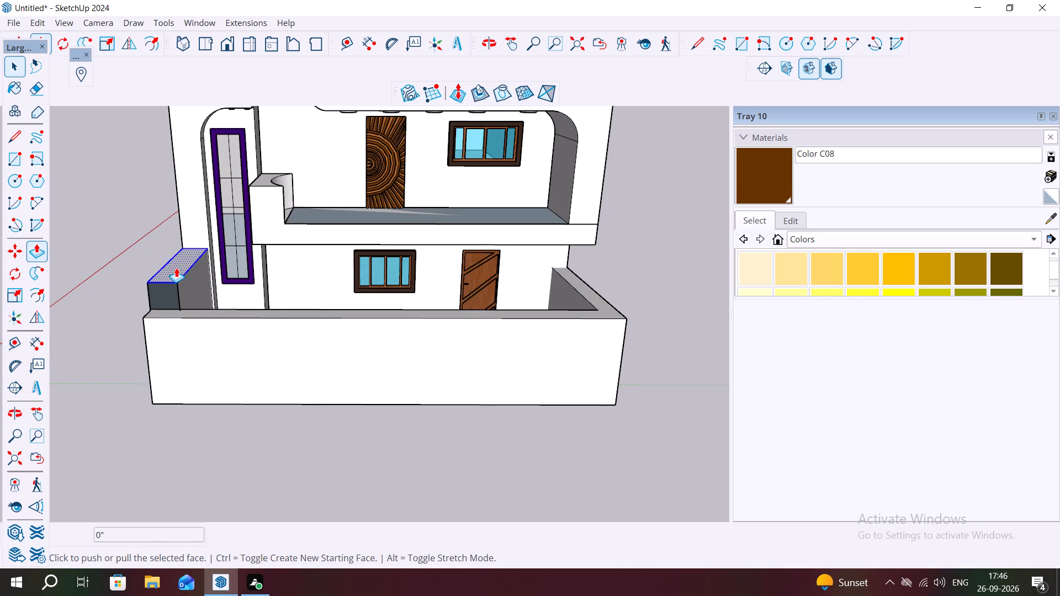
drag(176, 268, 176, 294)
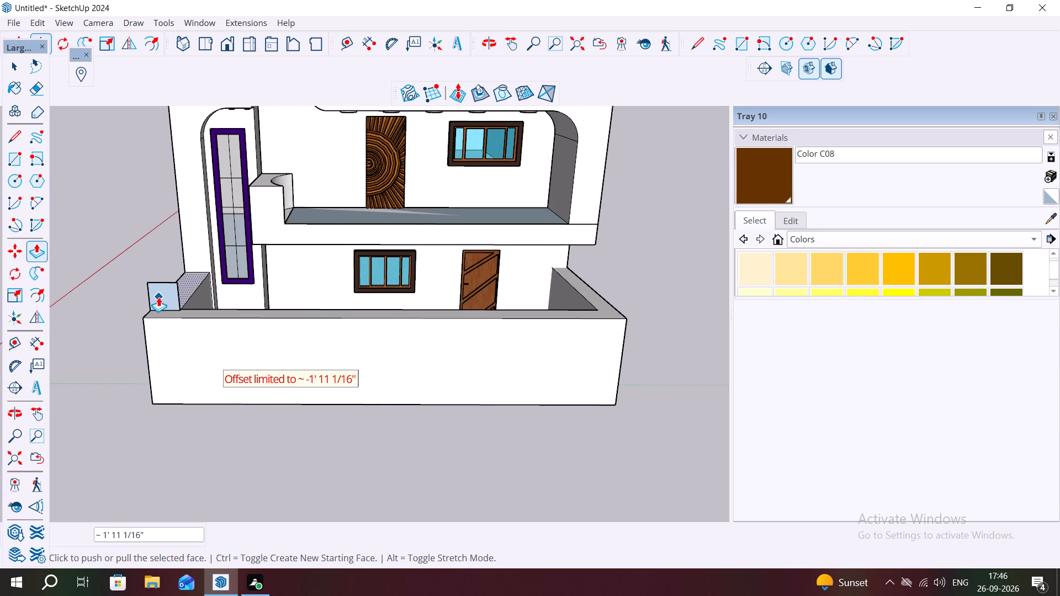
middle_drag(165, 297, 399, 318)
middle_drag(258, 379, 400, 373)
key(Escape)
key(space)
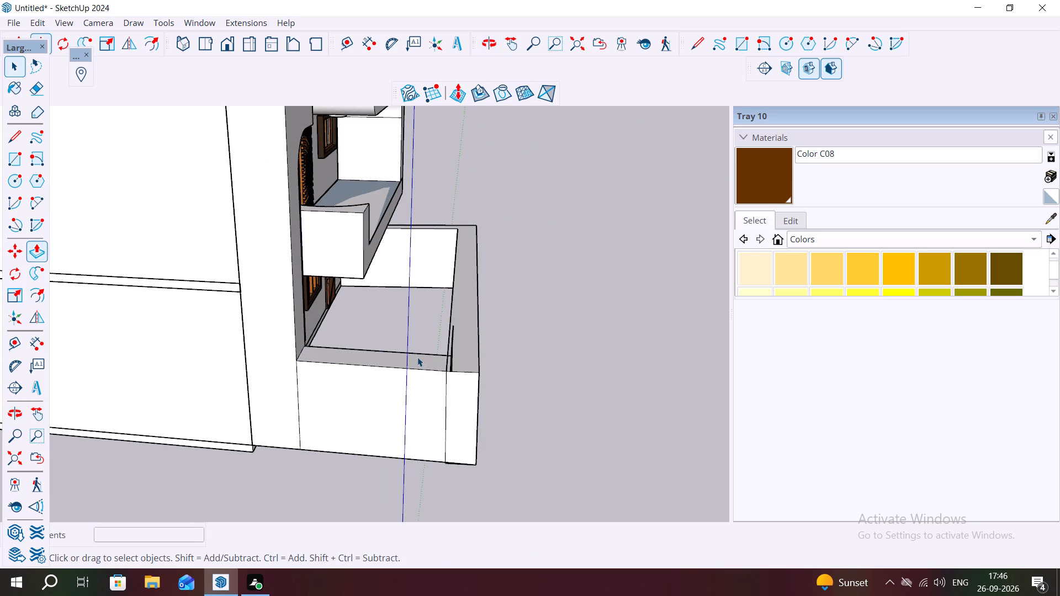
Delete the leftover upright face and its stray edges standing above the corner of the side and front boundary walls.
middle_drag(446, 363, 311, 360)
click(341, 349)
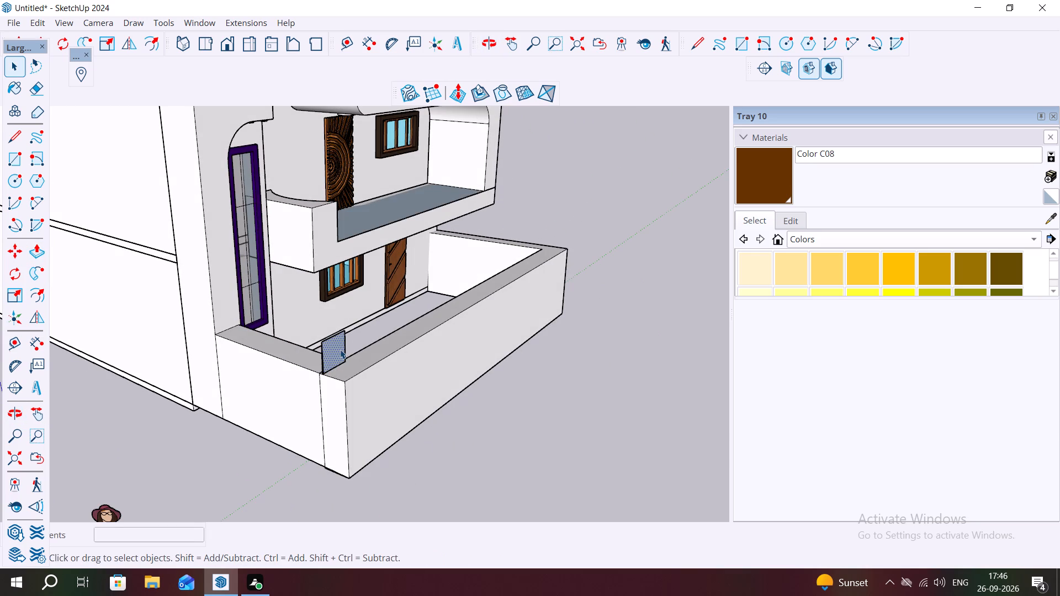
key(Delete)
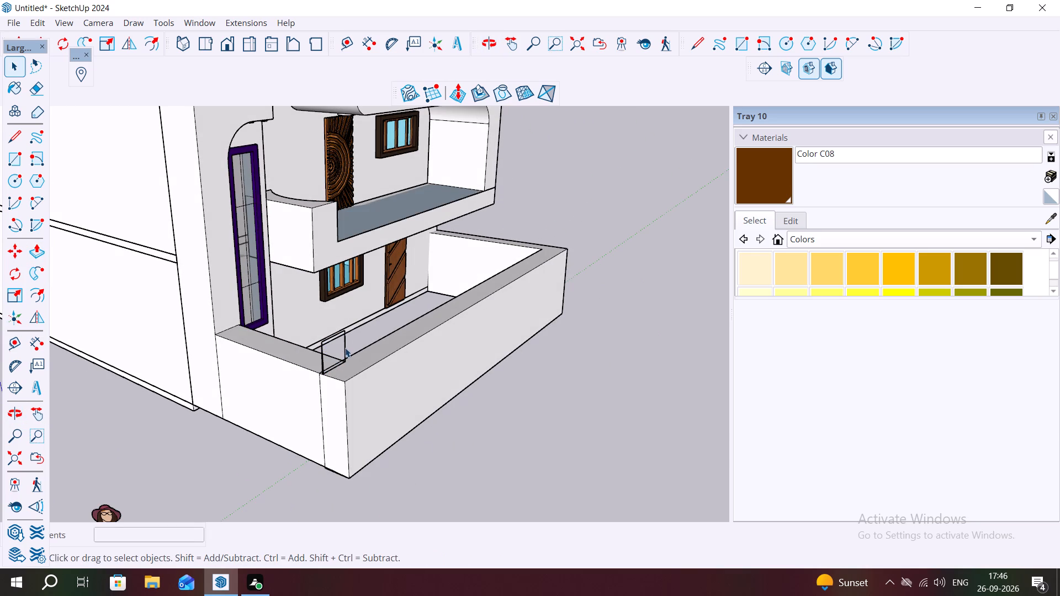
click(344, 348)
key(Delete)
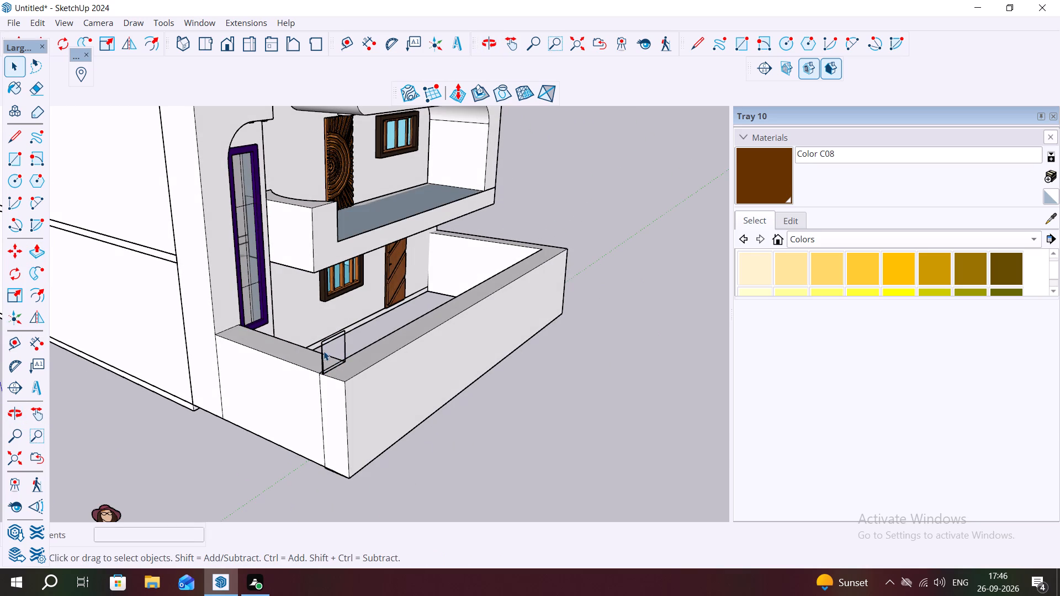
click(321, 352)
key(Delete)
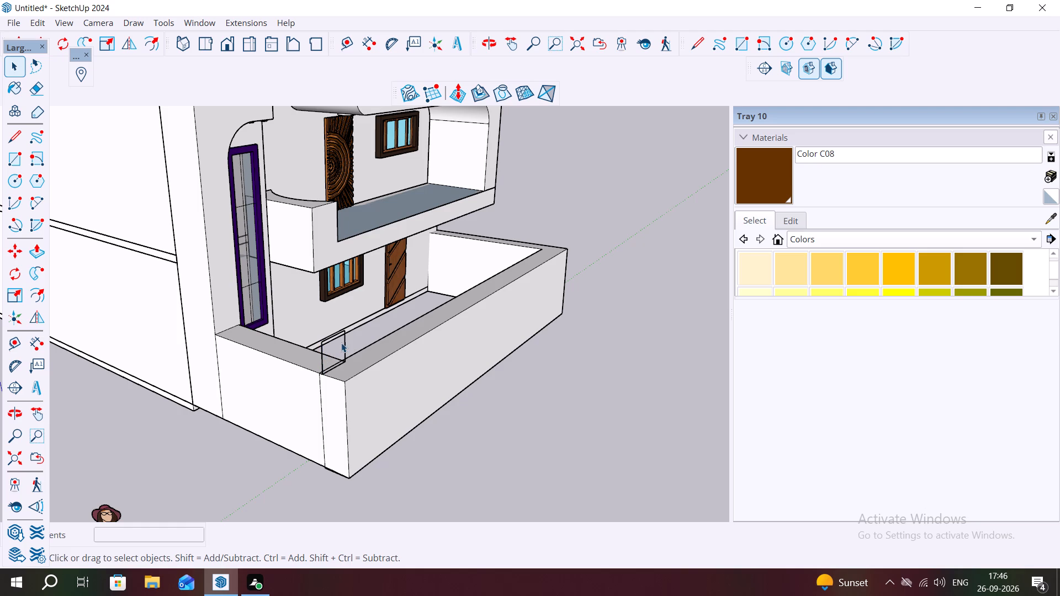
click(344, 345)
key(Delete)
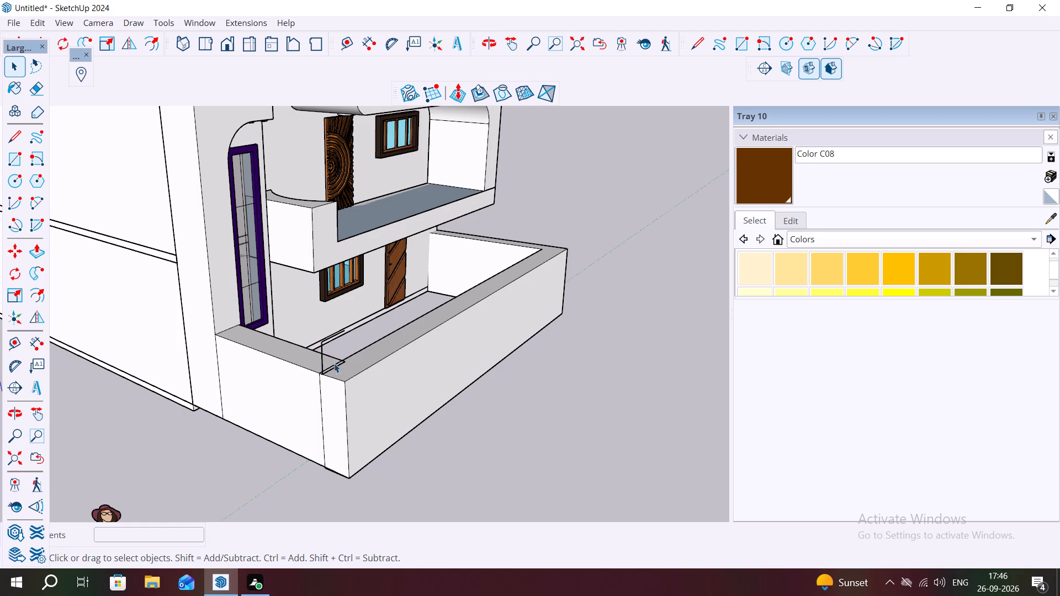
click(321, 359)
key(Delete)
scroll(324, 336, up, 3)
middle_drag(321, 334, 437, 342)
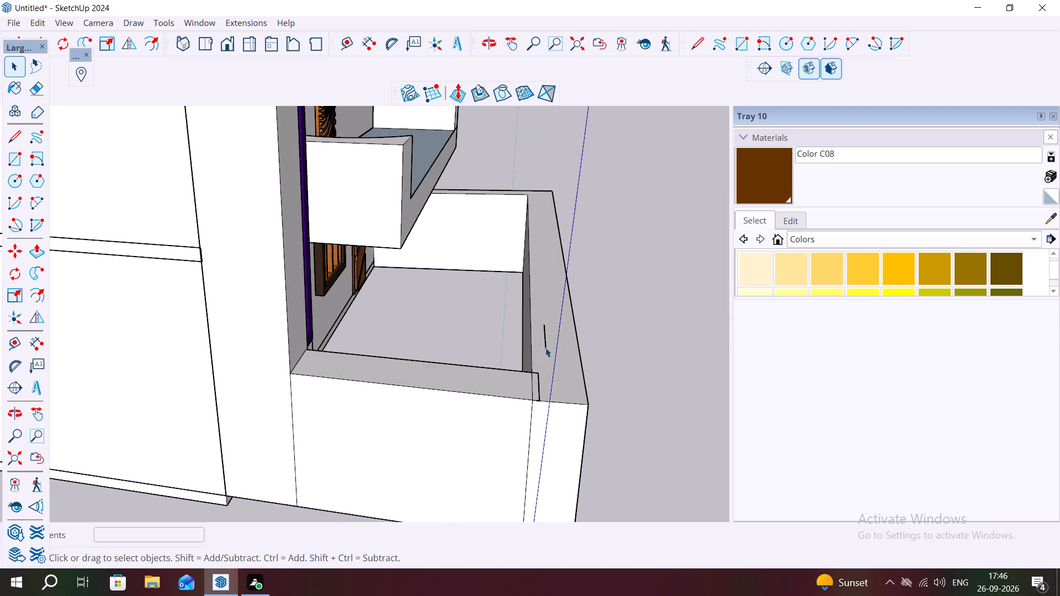
click(545, 348)
key(Delete)
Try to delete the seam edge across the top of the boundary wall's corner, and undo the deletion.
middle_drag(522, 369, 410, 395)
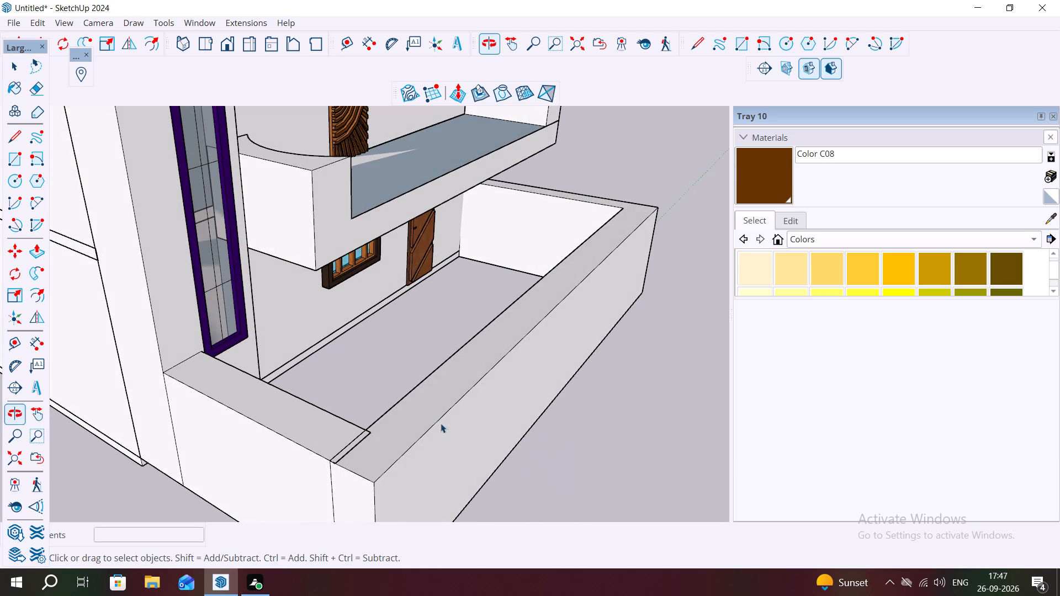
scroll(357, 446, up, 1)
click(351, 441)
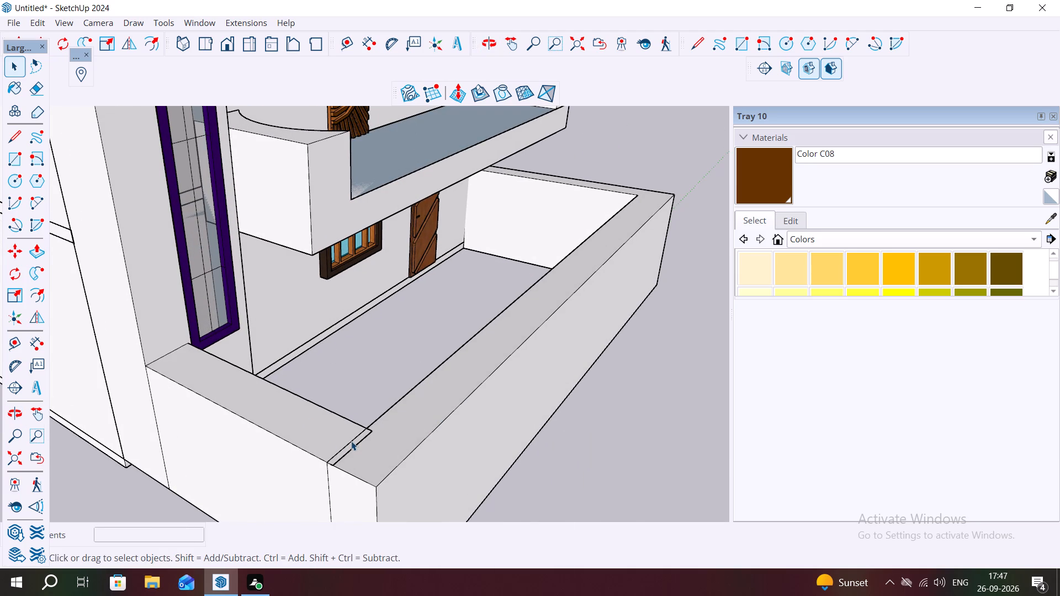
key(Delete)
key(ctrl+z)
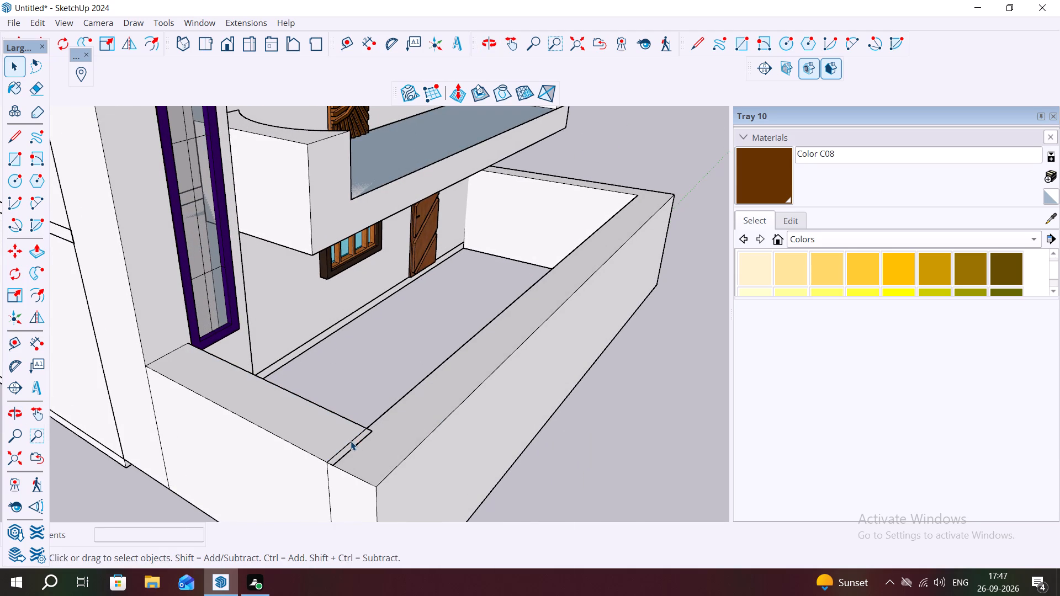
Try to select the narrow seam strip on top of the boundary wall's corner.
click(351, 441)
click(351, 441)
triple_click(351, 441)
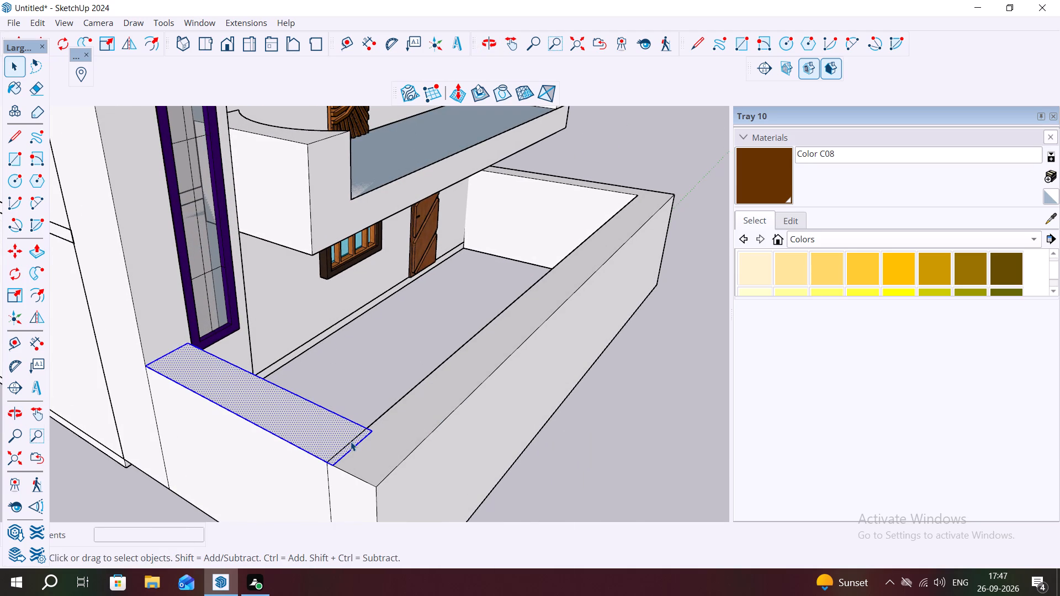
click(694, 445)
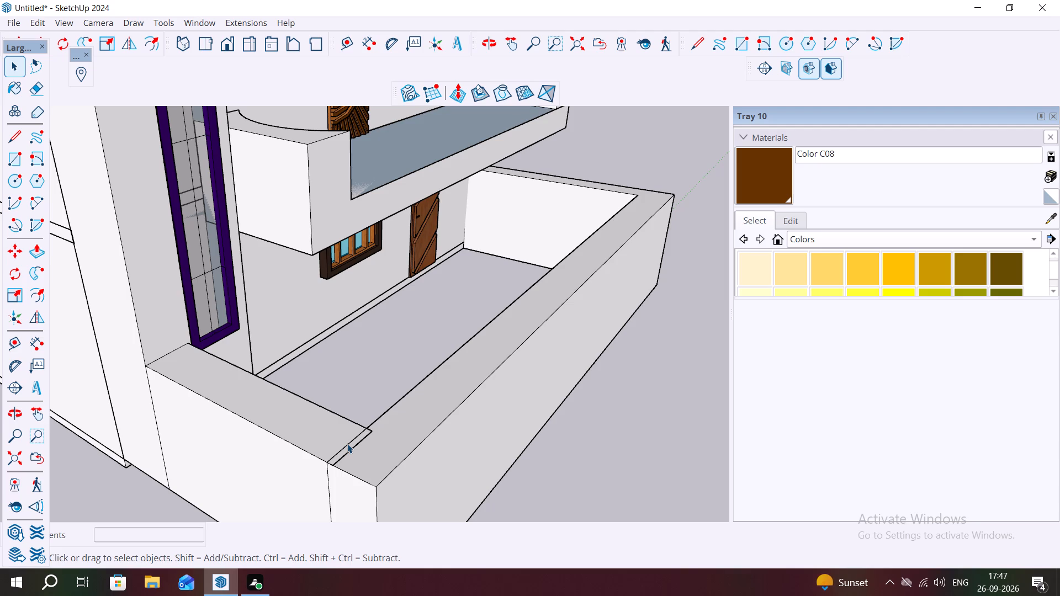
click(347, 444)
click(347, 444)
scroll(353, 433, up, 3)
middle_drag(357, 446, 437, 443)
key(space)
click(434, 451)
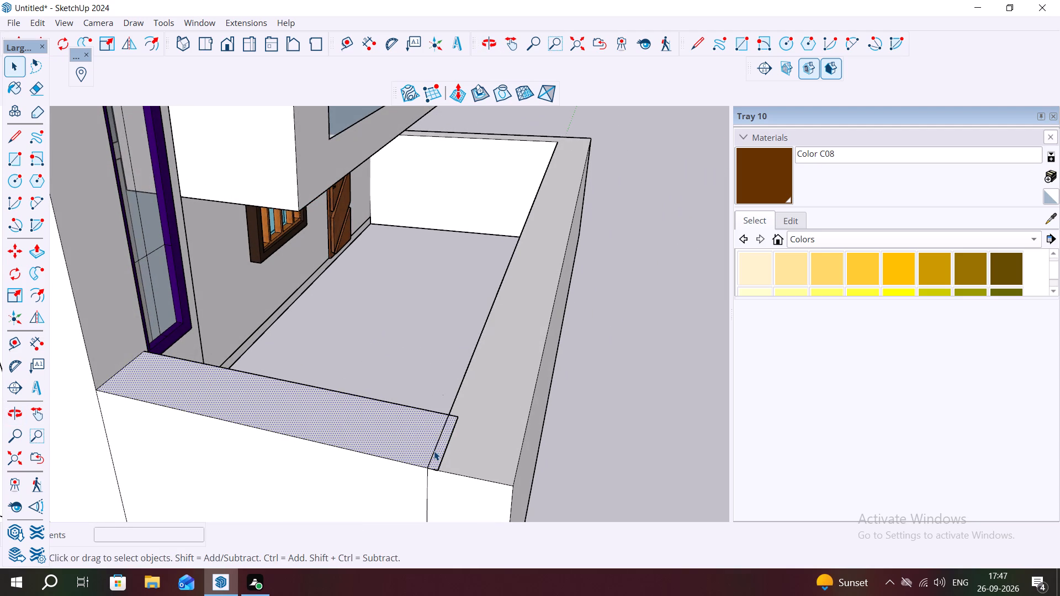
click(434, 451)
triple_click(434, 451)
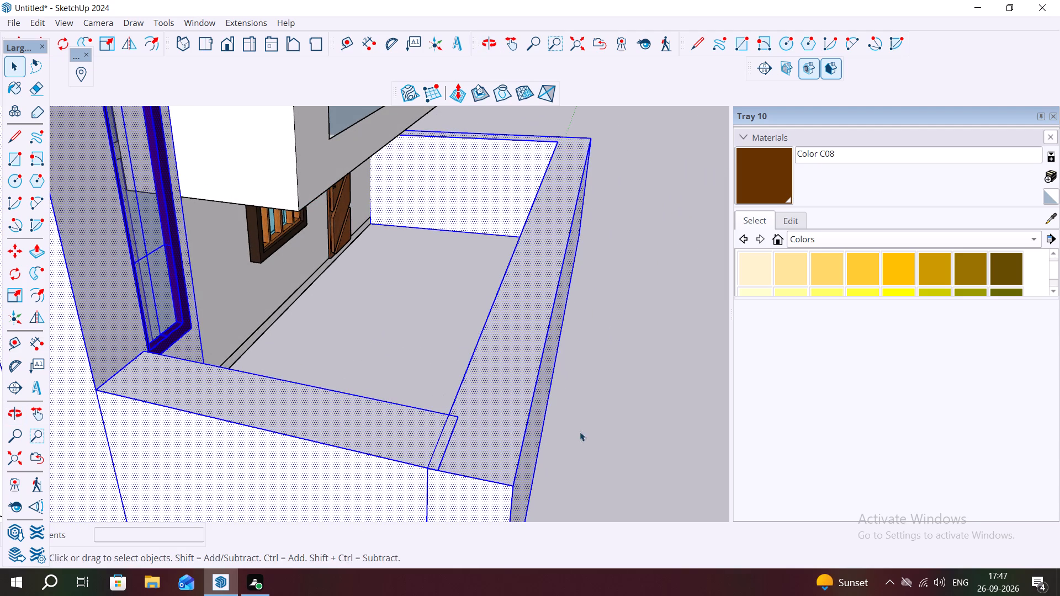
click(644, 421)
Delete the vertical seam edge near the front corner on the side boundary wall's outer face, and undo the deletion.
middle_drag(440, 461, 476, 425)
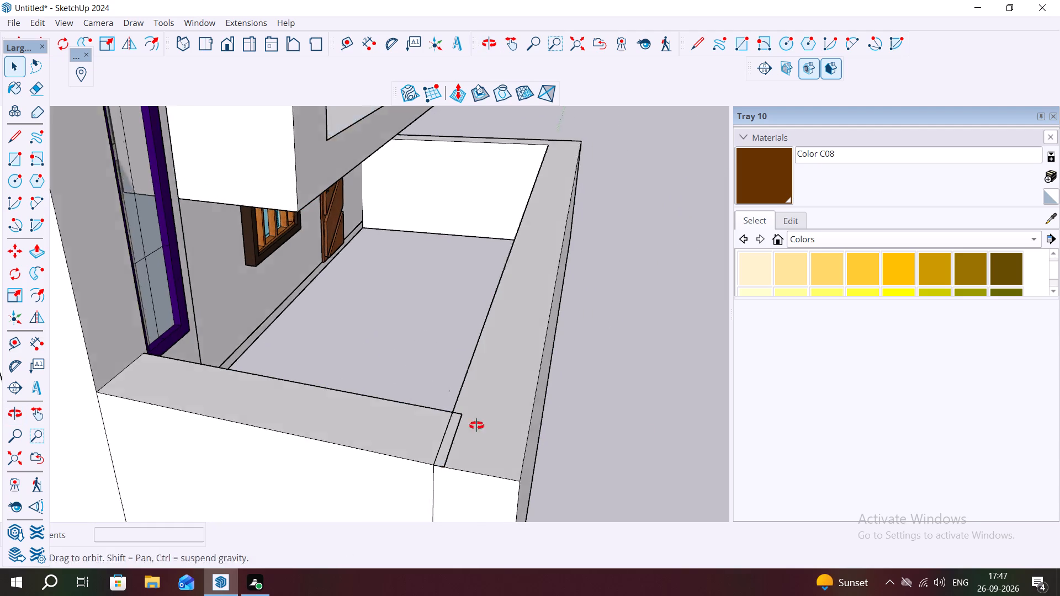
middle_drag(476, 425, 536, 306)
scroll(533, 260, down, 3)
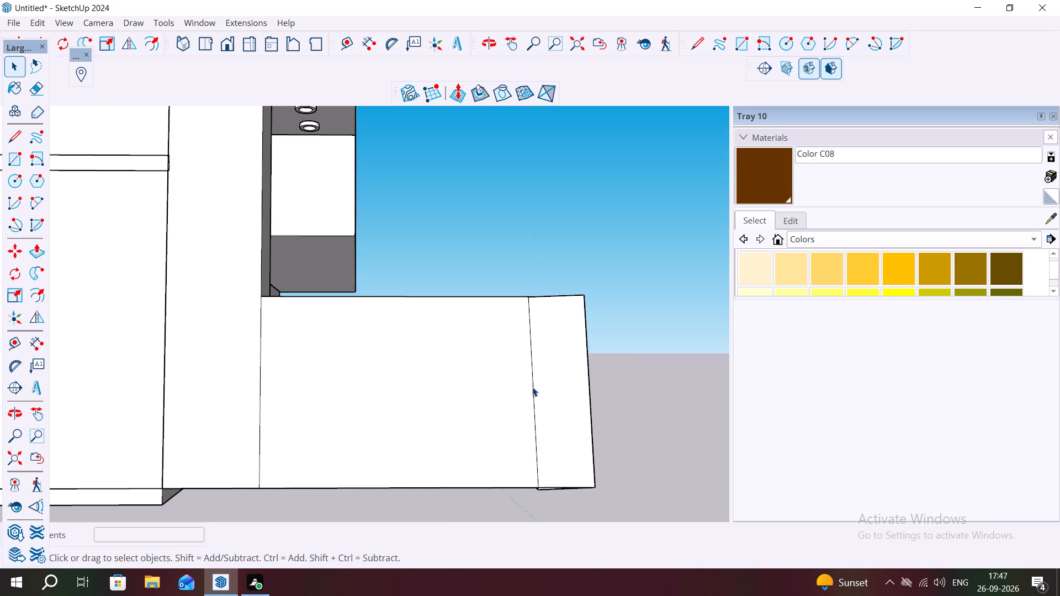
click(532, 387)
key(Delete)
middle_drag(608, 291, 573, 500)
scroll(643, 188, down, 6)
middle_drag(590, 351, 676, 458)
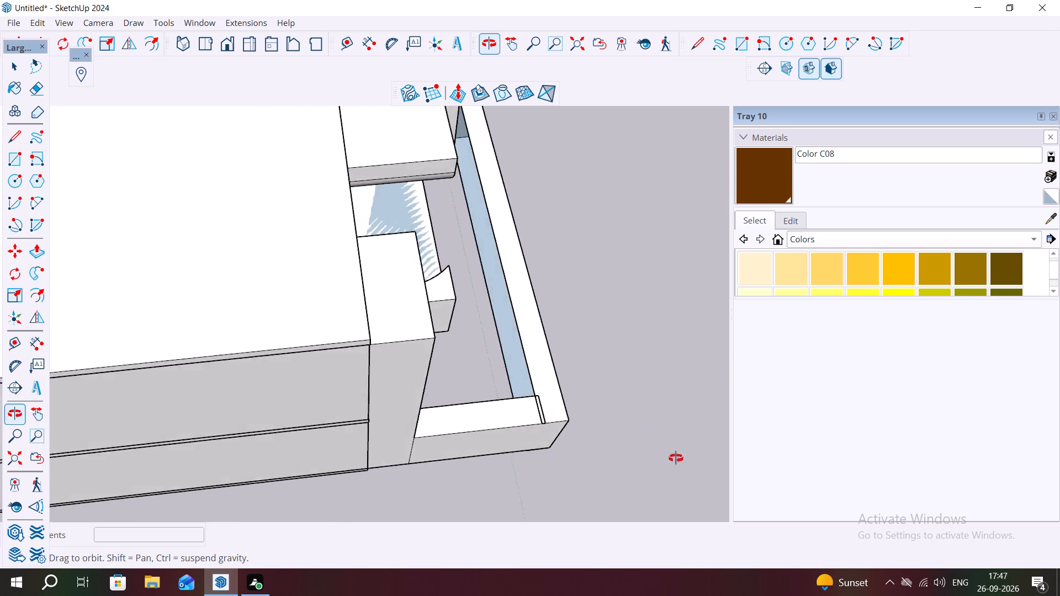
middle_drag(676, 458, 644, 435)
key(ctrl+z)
Draw a MajRail Type A railing, 36" high, along the balcony's front edge, about 20' 4" long with a 4X pole series.
middle_drag(620, 373, 539, 377)
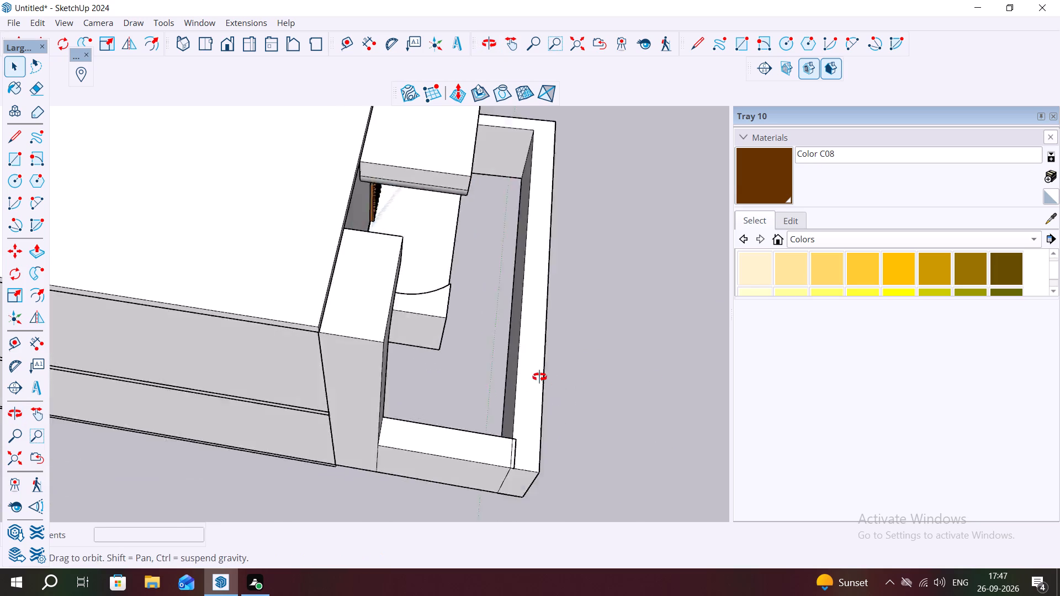
middle_drag(539, 377, 455, 380)
scroll(510, 320, down, 3)
middle_drag(574, 349, 341, 259)
scroll(267, 263, down, 6)
middle_drag(514, 413, 449, 350)
scroll(372, 271, up, 3)
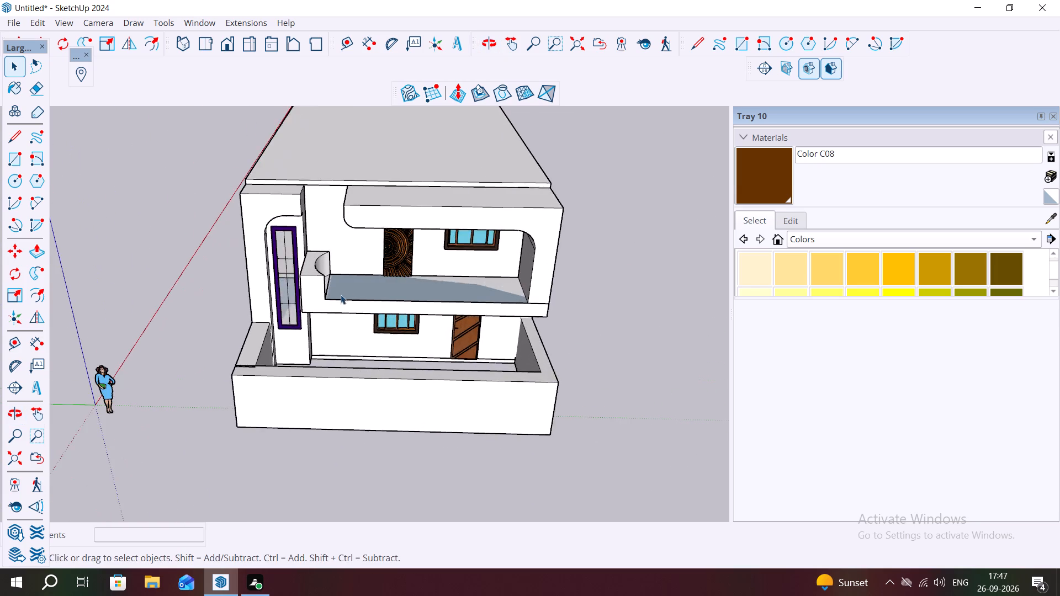
middle_drag(331, 290, 328, 261)
scroll(324, 286, up, 8)
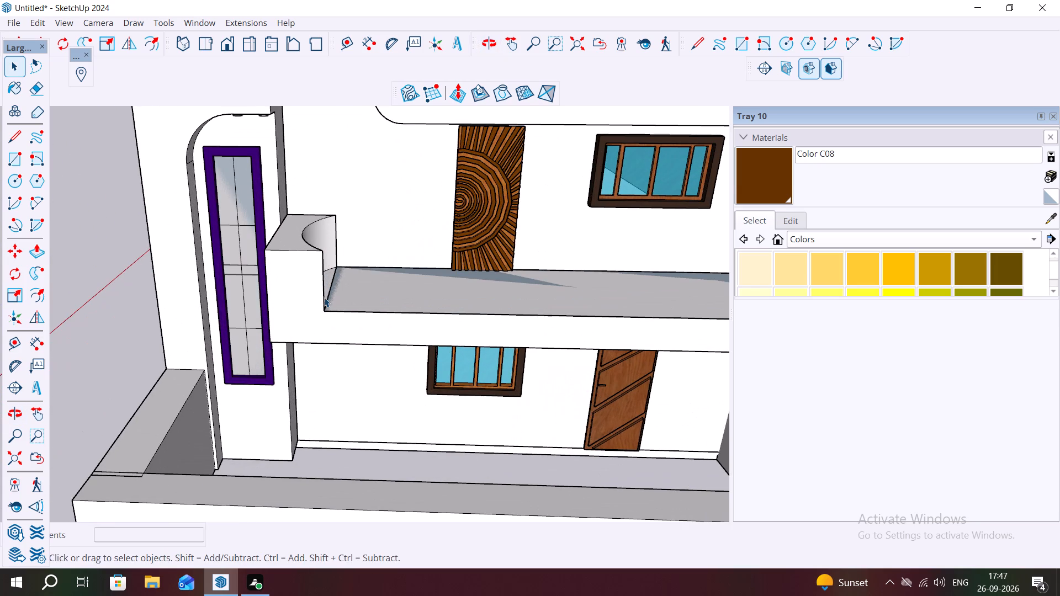
click(239, 23)
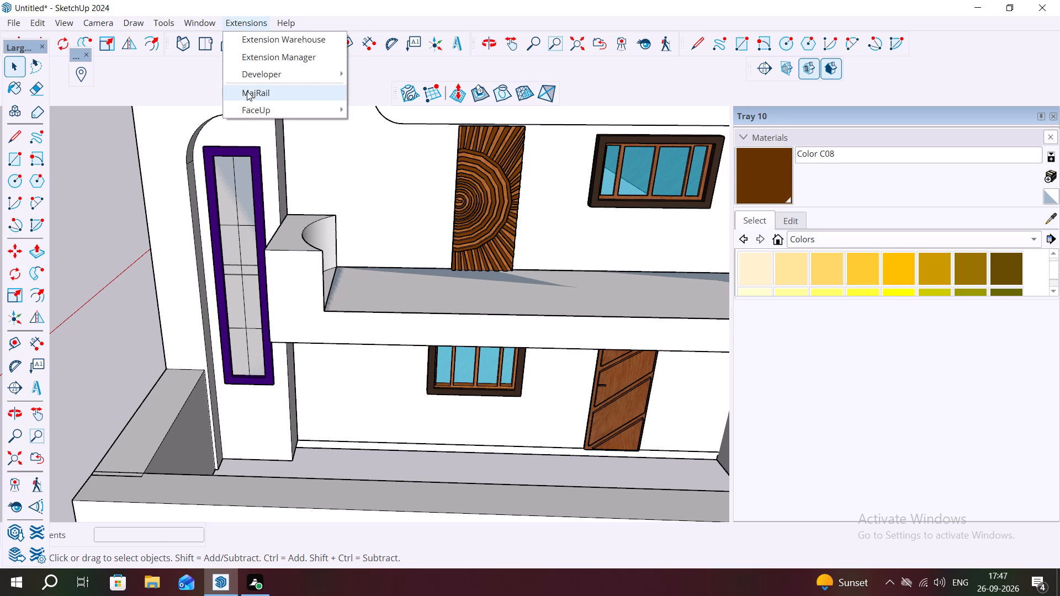
click(254, 92)
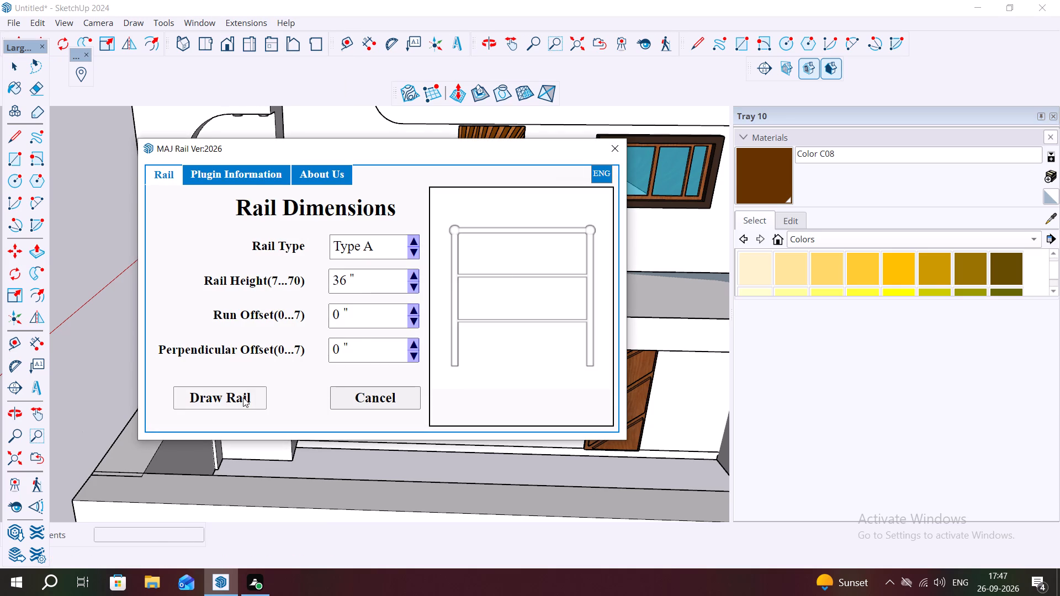
click(243, 397)
click(327, 311)
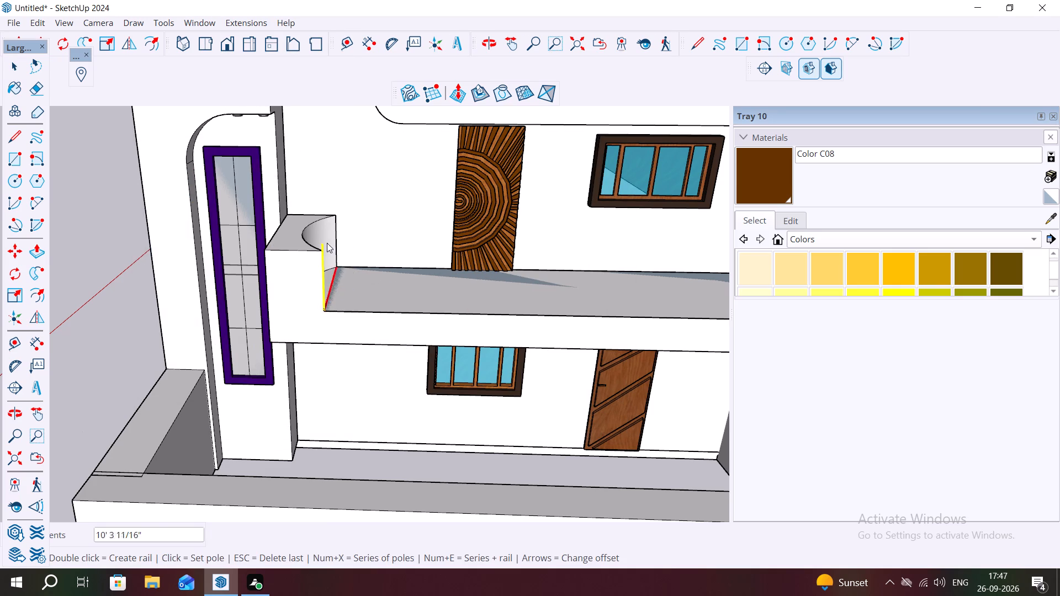
scroll(324, 243, down, 6)
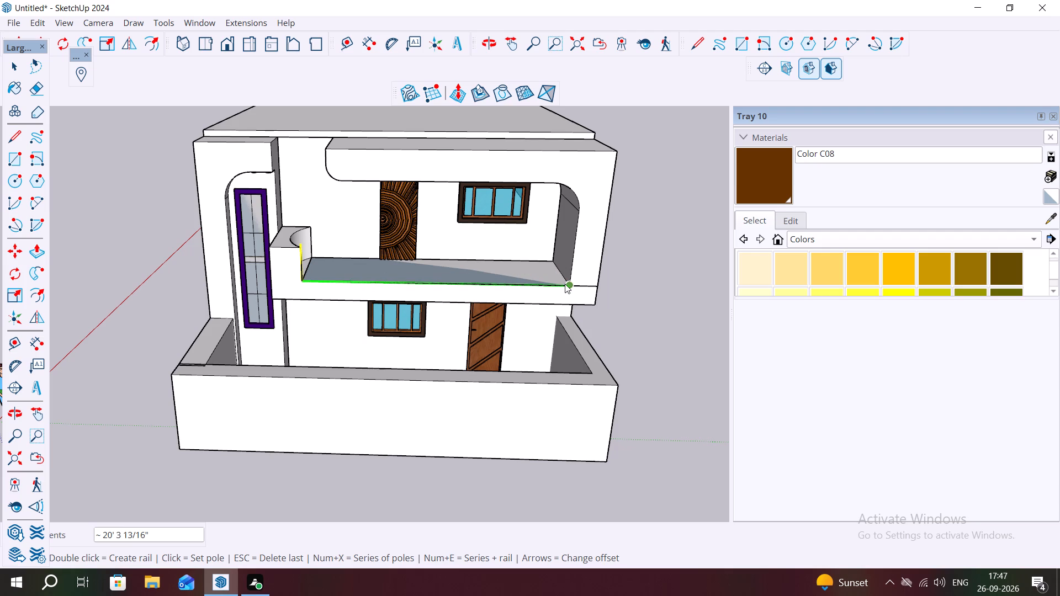
text(4X)
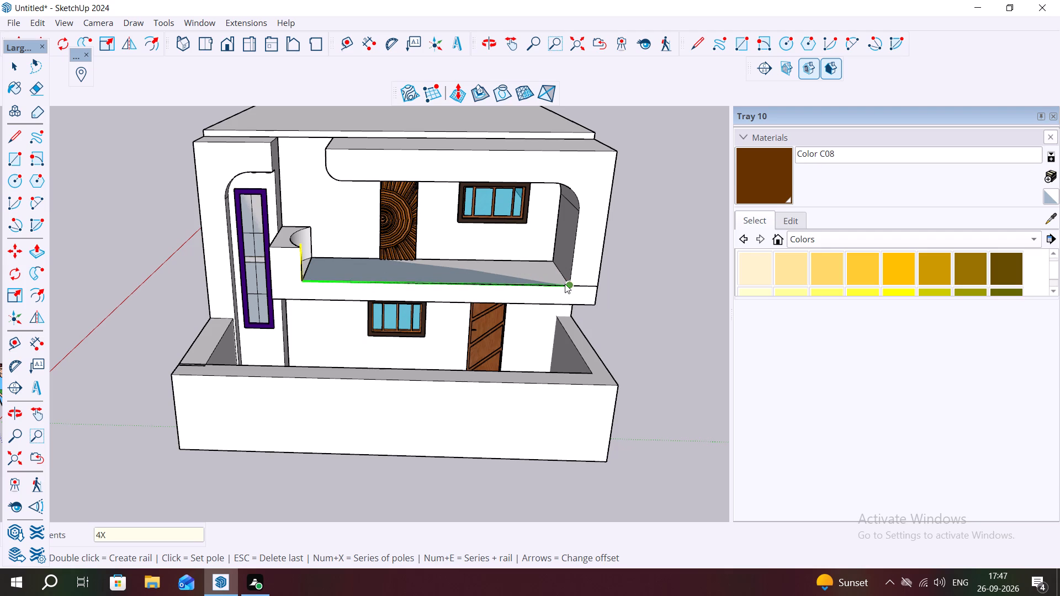
key(Return)
double_click(570, 284)
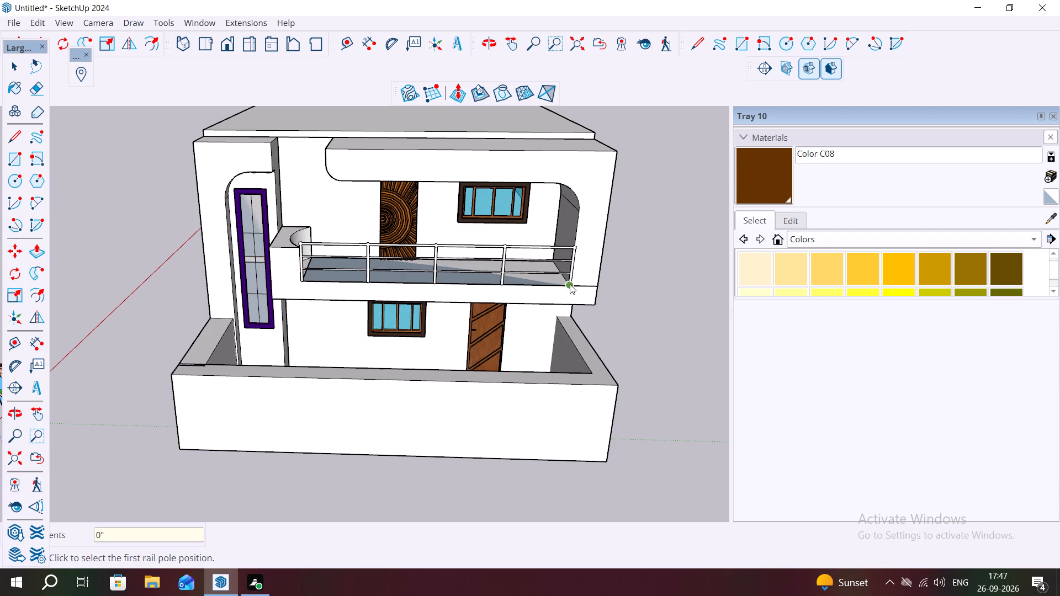
key(Escape)
key(space)
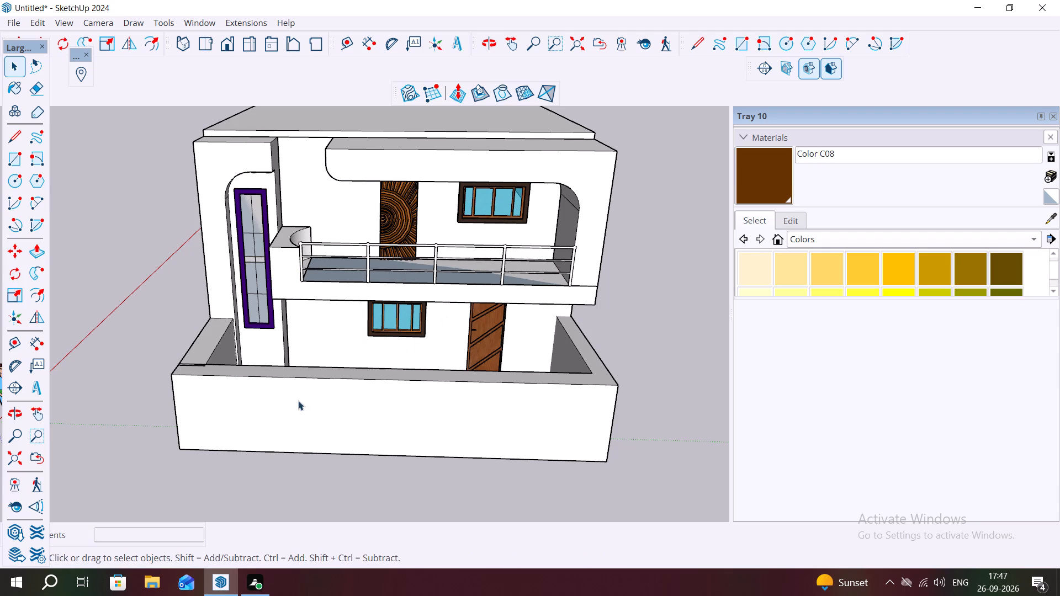
Draw a full-height rectangle about 4' 3" wide and 6' high on the front boundary wall, below the ground-floor door.
middle_drag(333, 375, 330, 292)
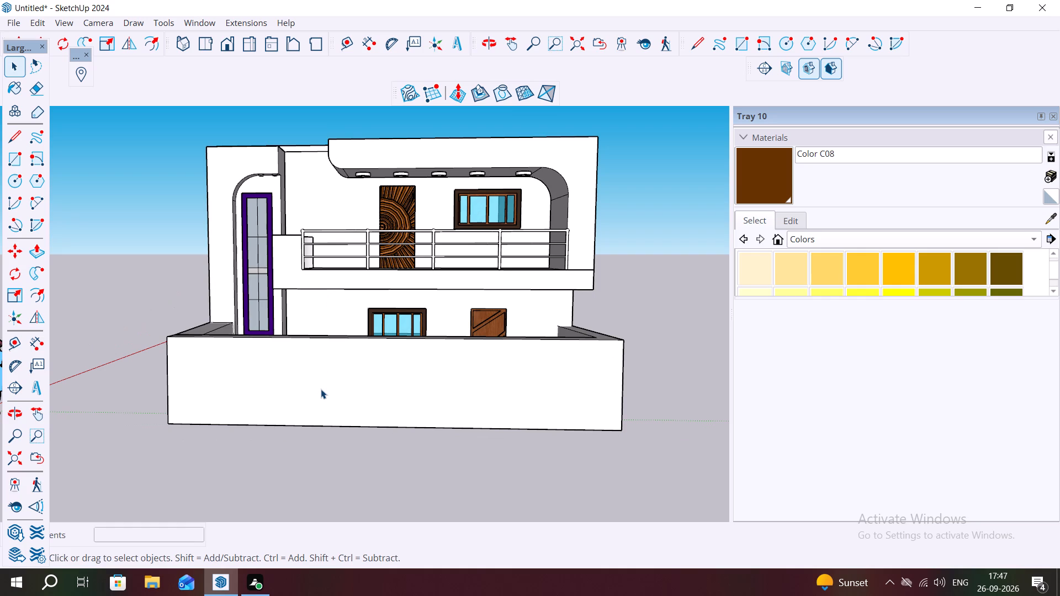
key(r)
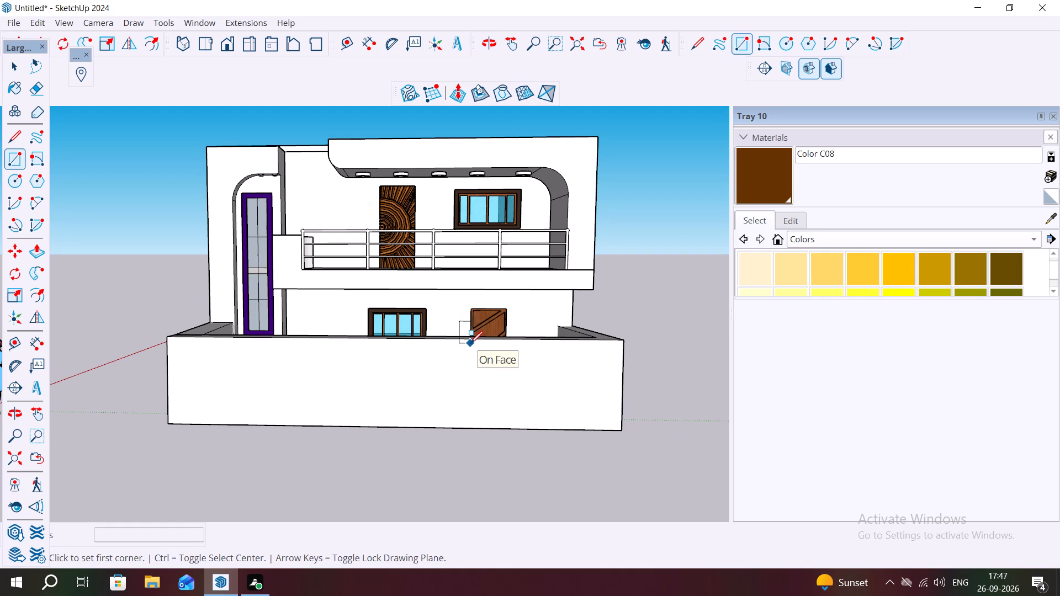
click(470, 343)
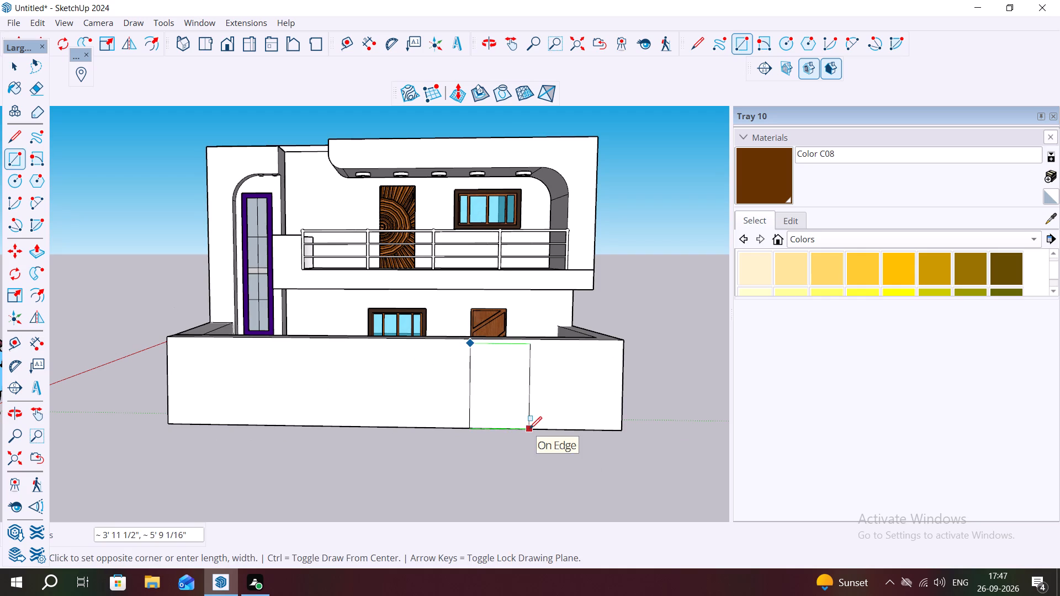
key(Escape)
scroll(457, 334, up, 4)
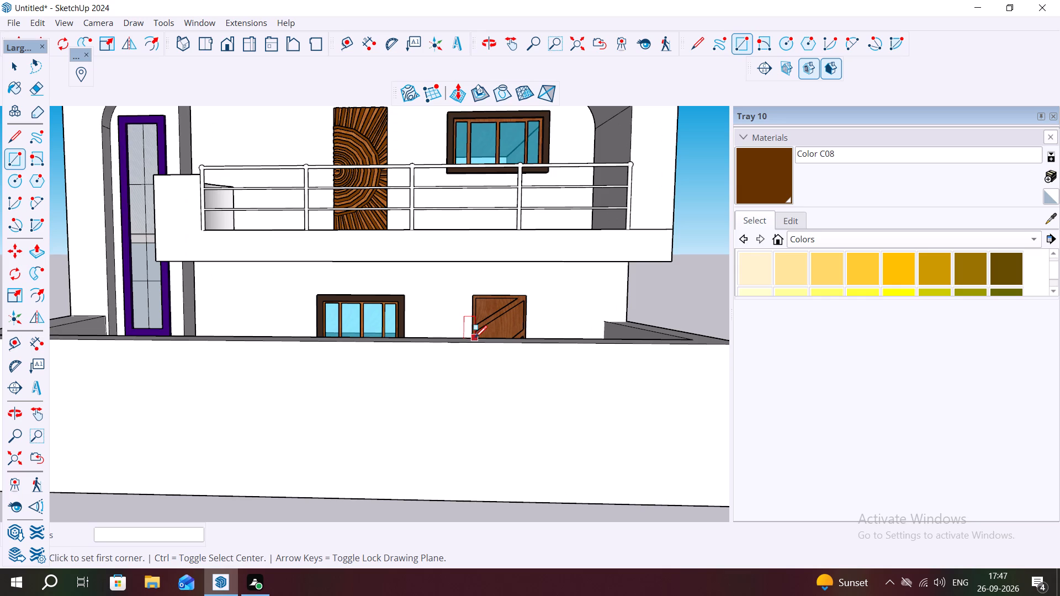
click(476, 342)
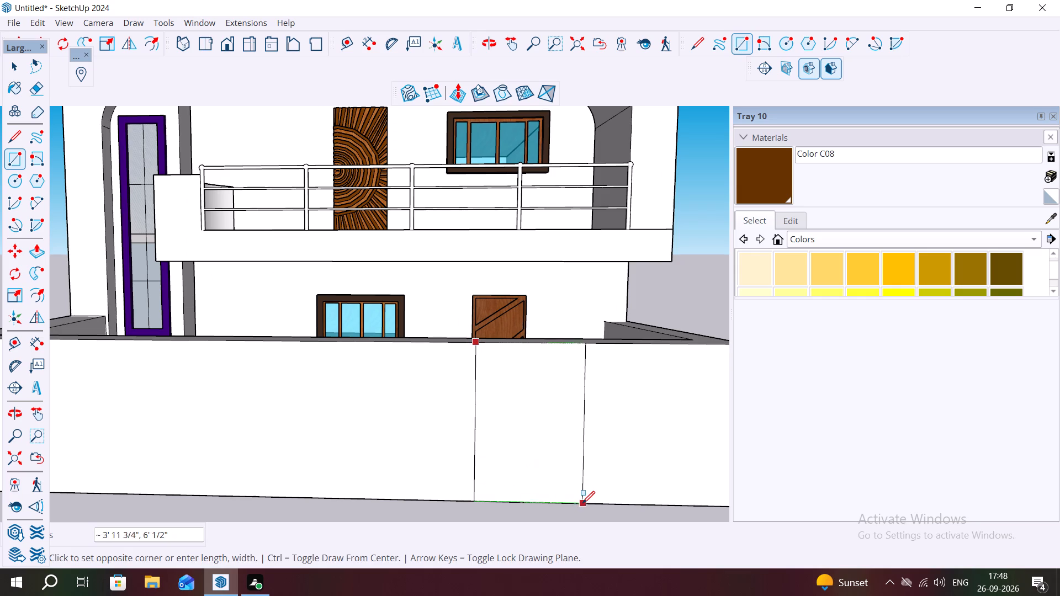
click(589, 503)
Draw an adjoining full-height gate rectangle about 7' 10" wide and 6' high on the window side of the narrow gate panel.
scroll(381, 371, down, 2)
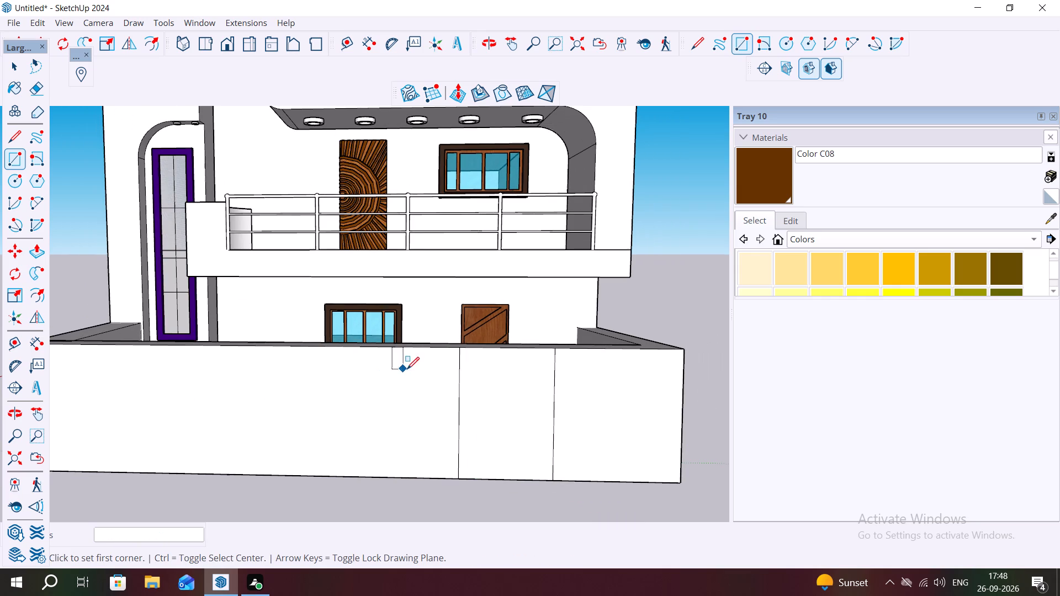
click(456, 348)
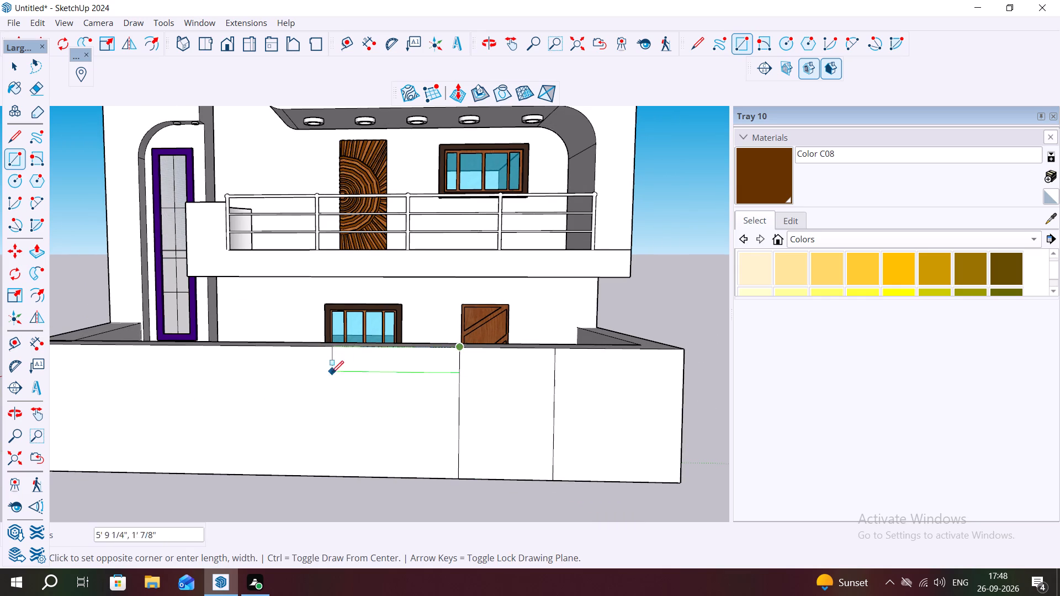
click(289, 475)
key(Escape)
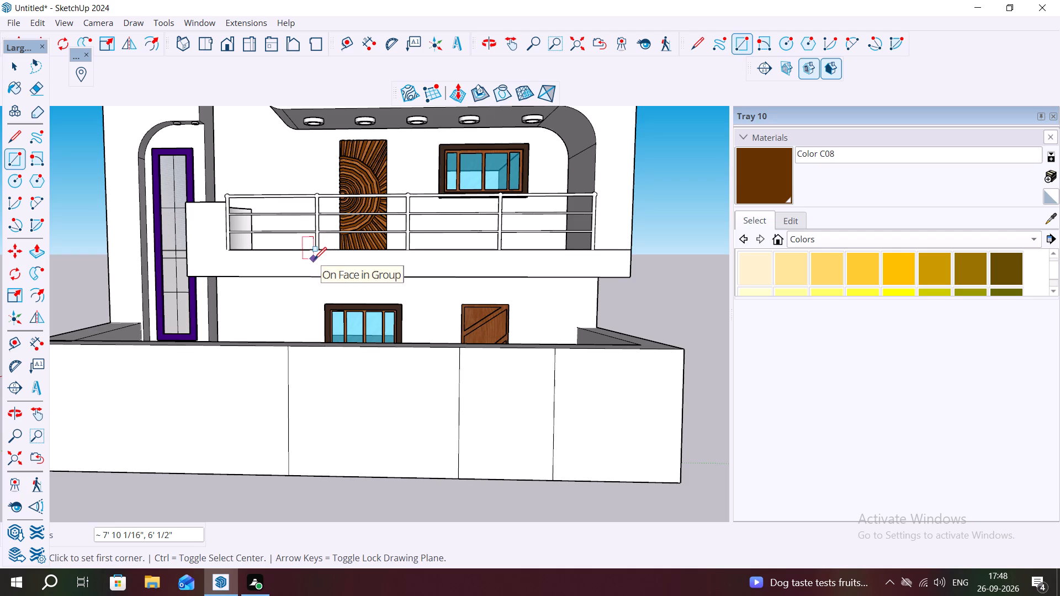
Draw a horizontal strip about 4 1/4" high across the top of the wide gate panel.
middle_drag(337, 321, 343, 289)
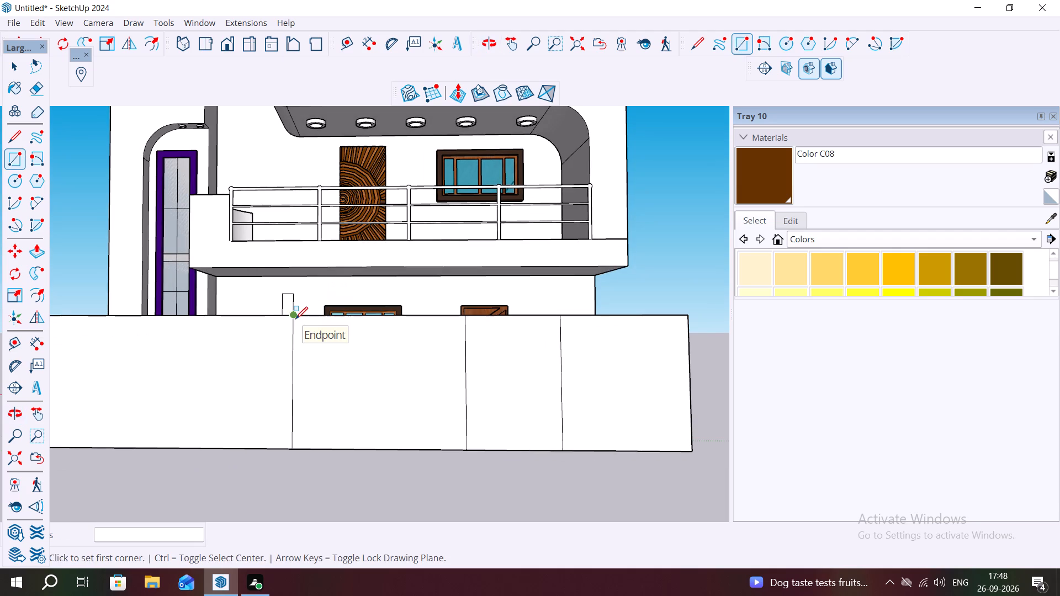
click(295, 319)
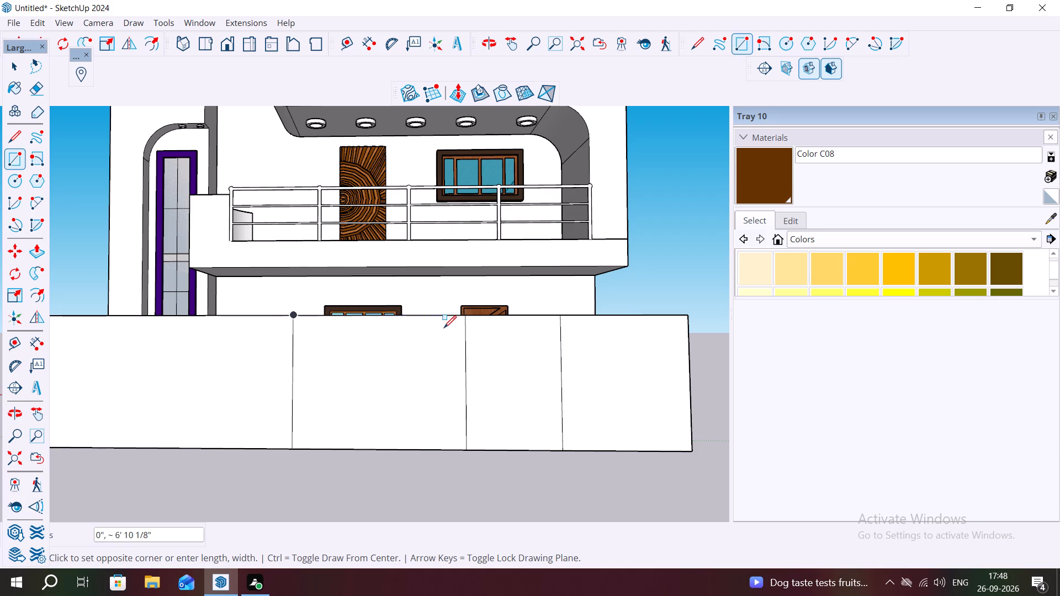
scroll(449, 326, up, 4)
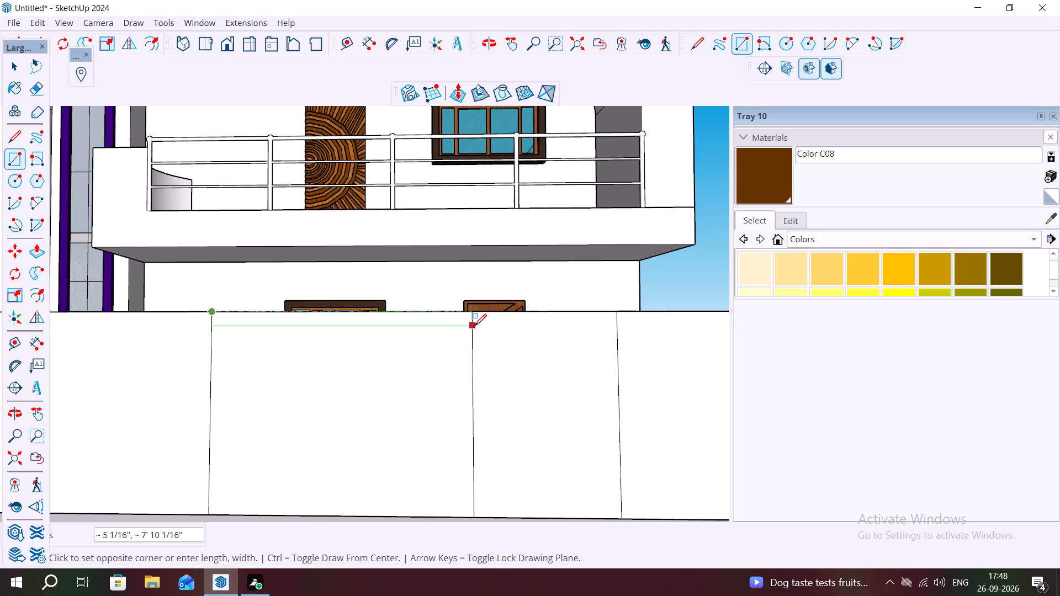
scroll(470, 328, up, 2)
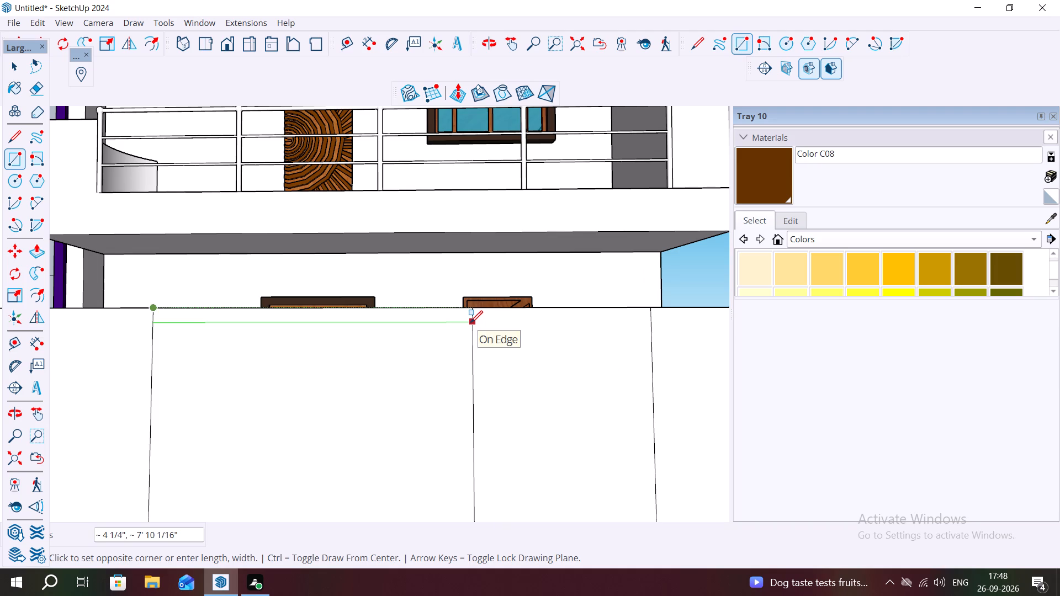
click(470, 323)
Draw a matching strip about 4 1/8" high across the top of the narrow gate panel.
scroll(312, 289, down, 8)
scroll(345, 294, up, 1)
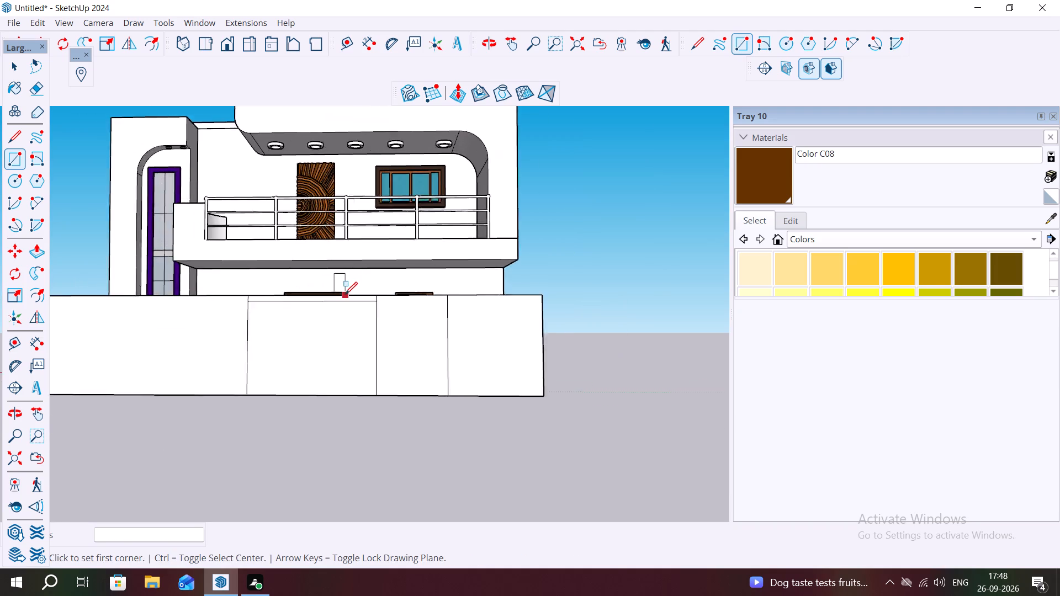
scroll(345, 294, up, 7)
scroll(405, 295, up, 6)
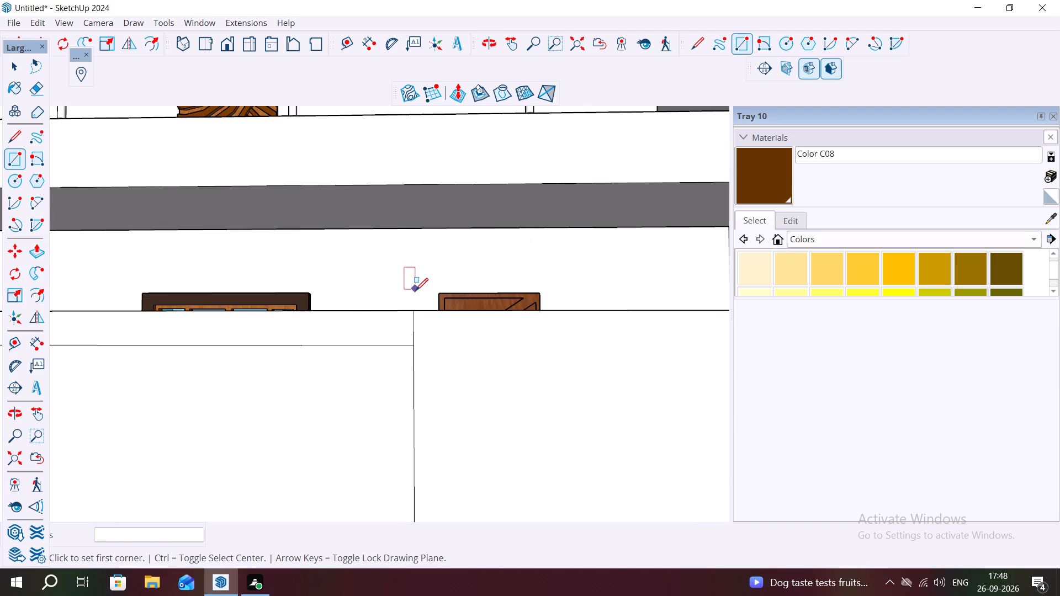
click(413, 312)
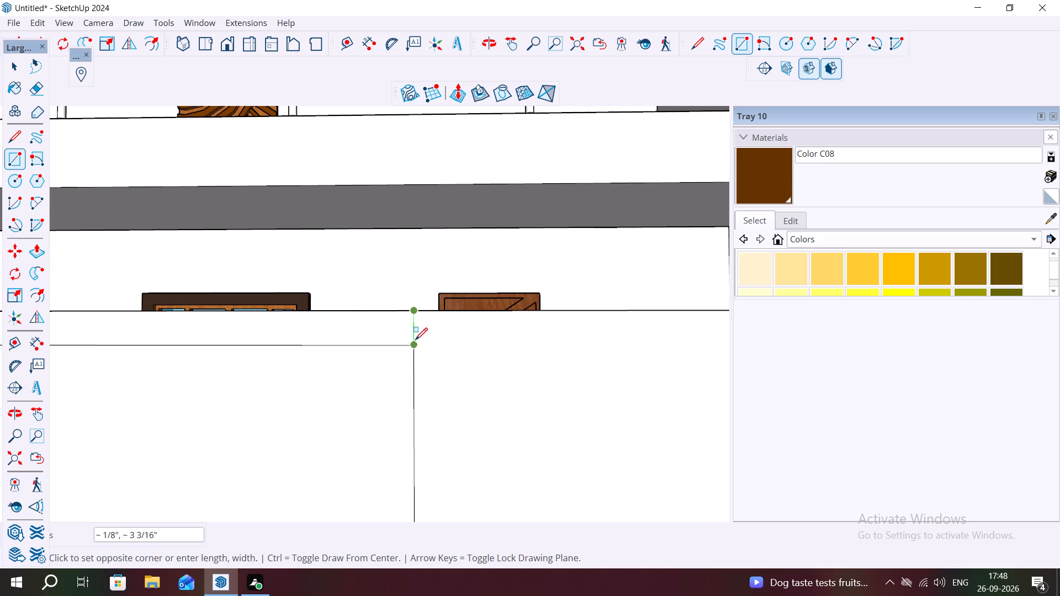
scroll(434, 341, down, 3)
scroll(588, 342, down, 2)
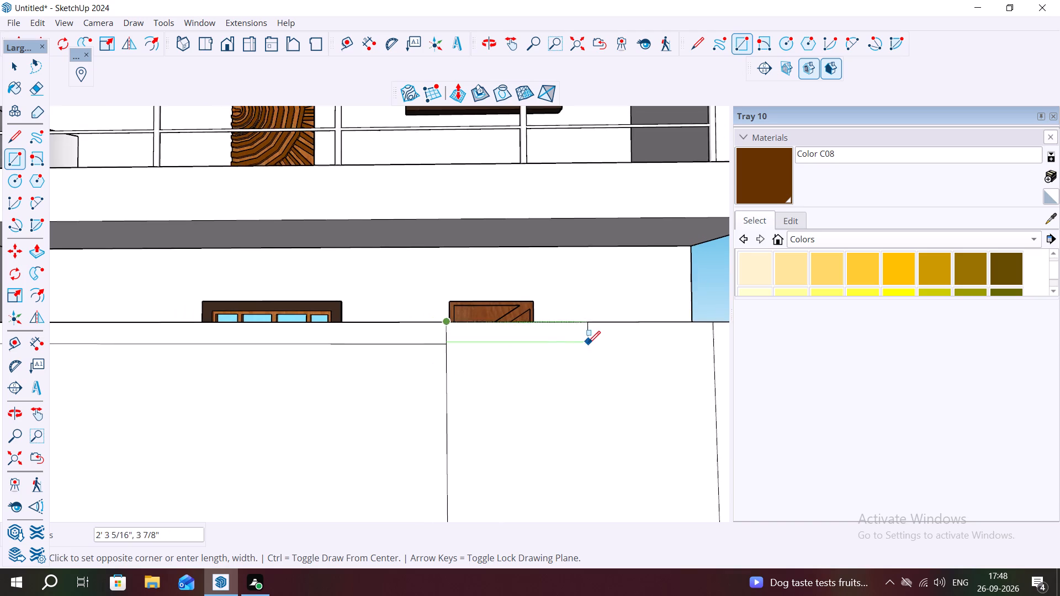
scroll(509, 346, down, 2)
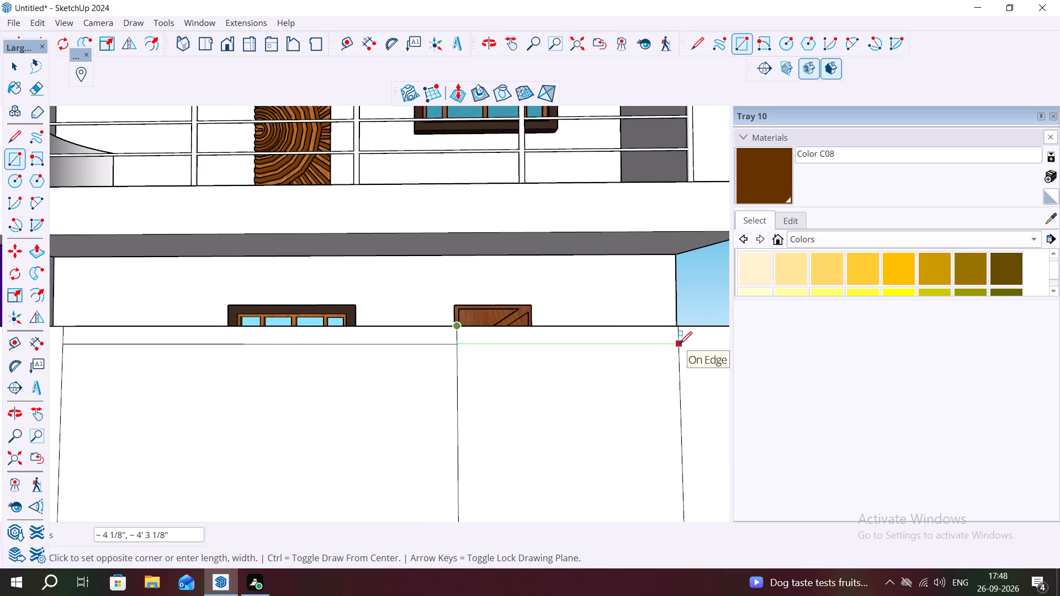
click(680, 344)
Copy the narrow gate panel's top strip straight down about 5' 8" to the panel's bottom edge.
scroll(442, 324, up, 8)
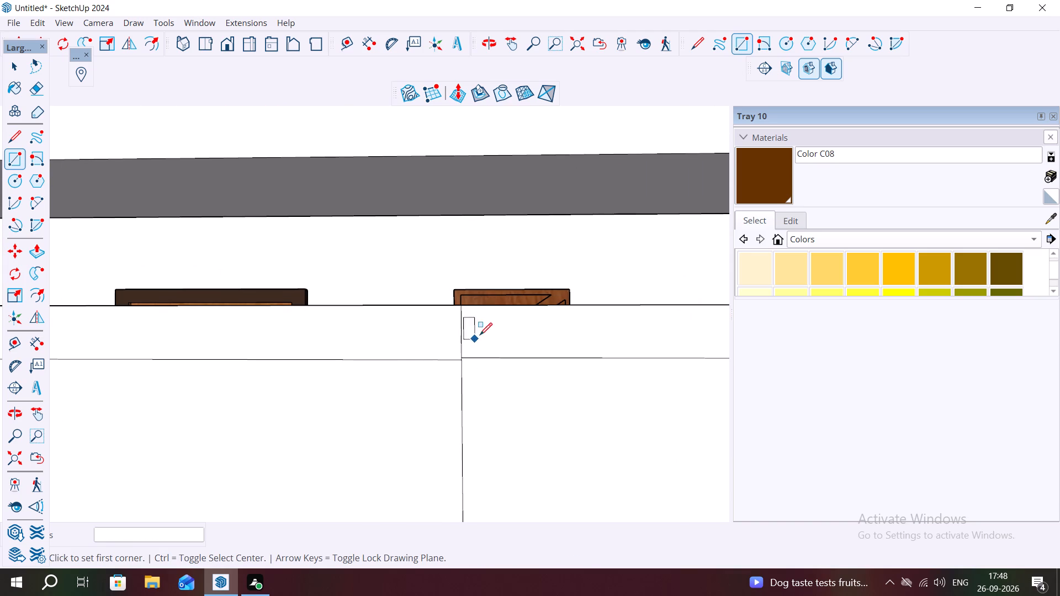
key(space)
double_click(485, 330)
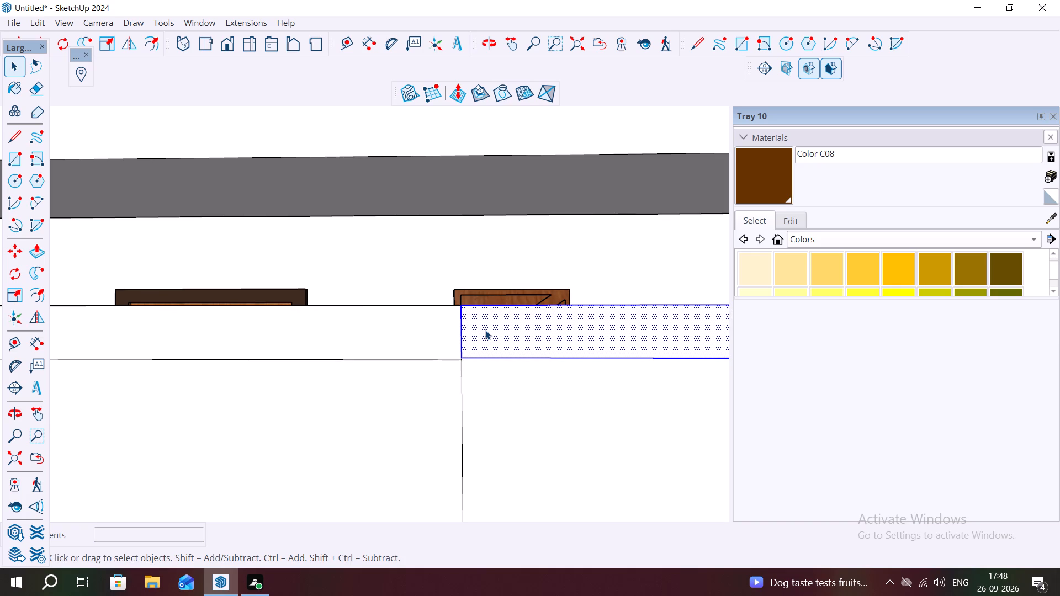
key(m)
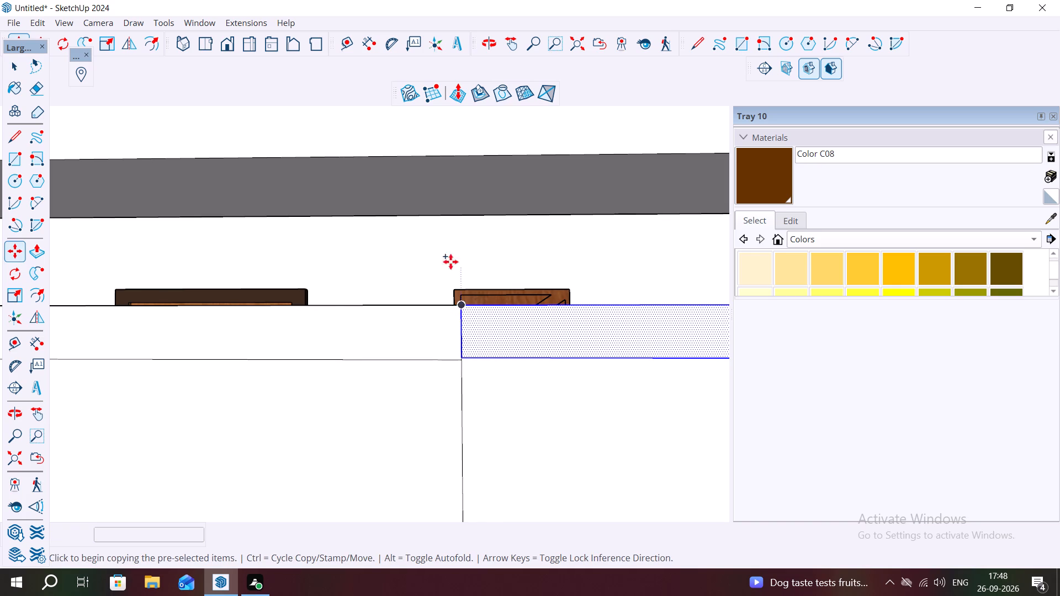
scroll(454, 258, down, 6)
click(534, 256)
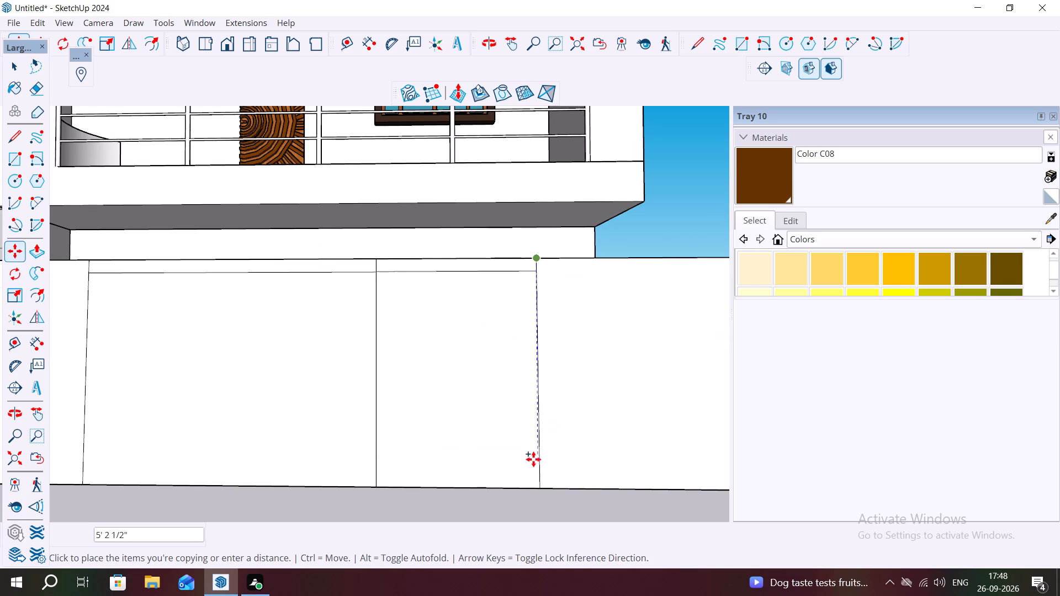
scroll(535, 485, up, 5)
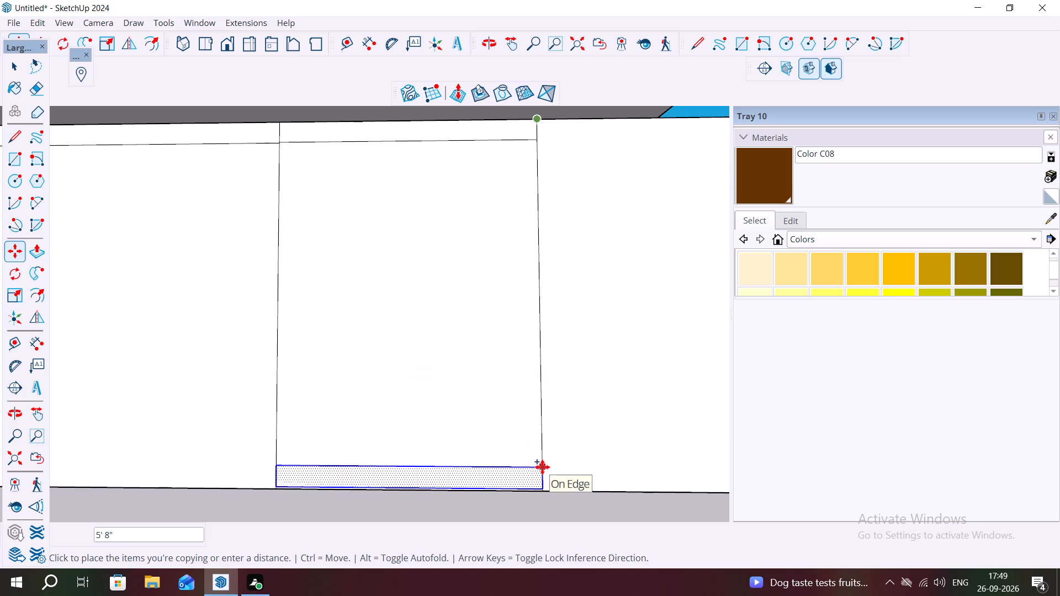
click(543, 469)
Copy the wide gate panel's top strip down about 5' 8 1/4" to the panel's bottom edge.
scroll(555, 403, down, 5)
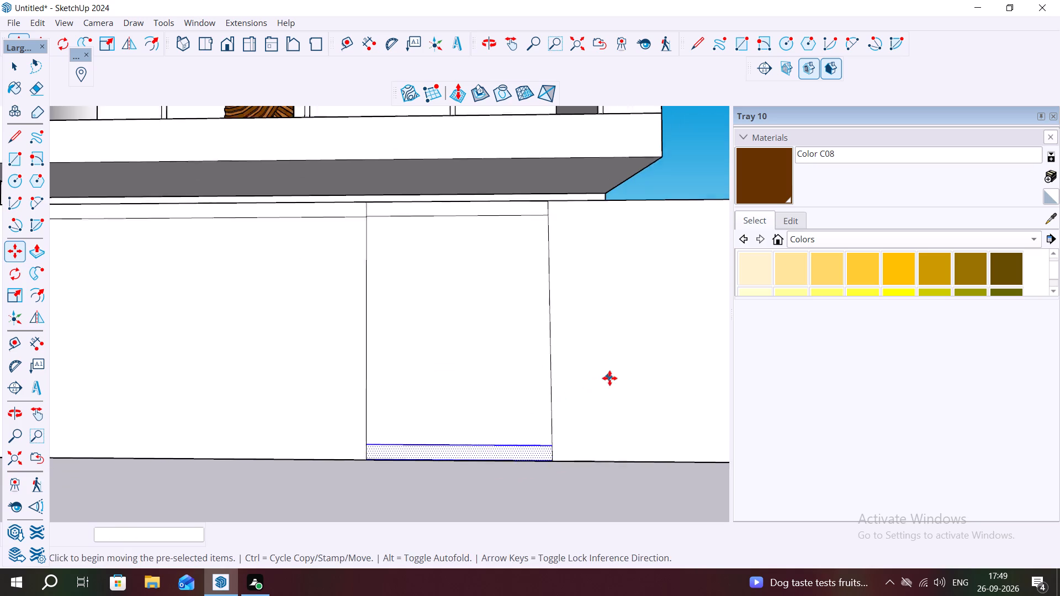
scroll(609, 378, down, 1)
key(space)
double_click(333, 235)
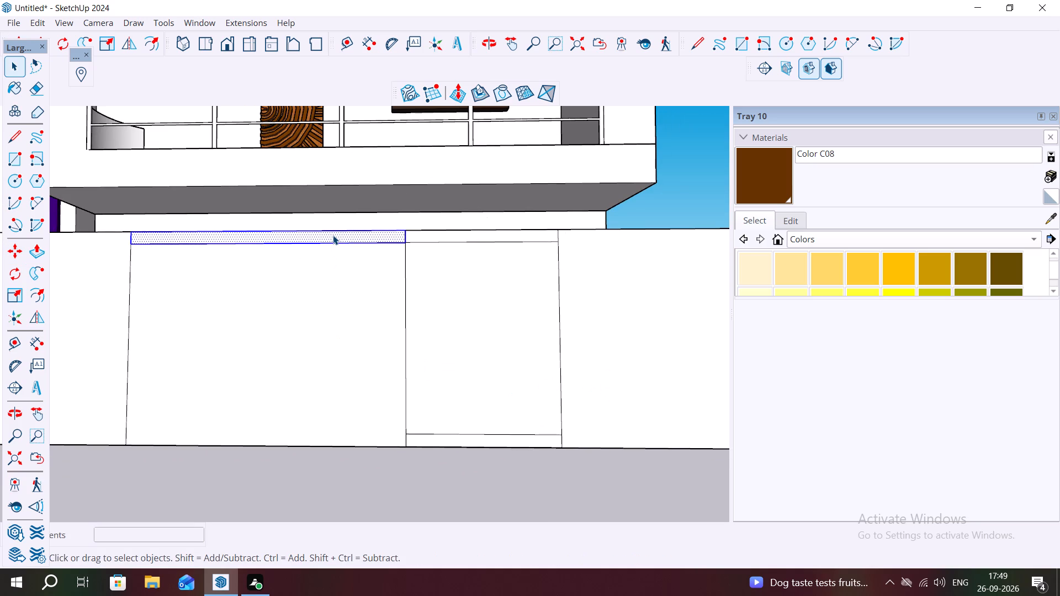
key(m)
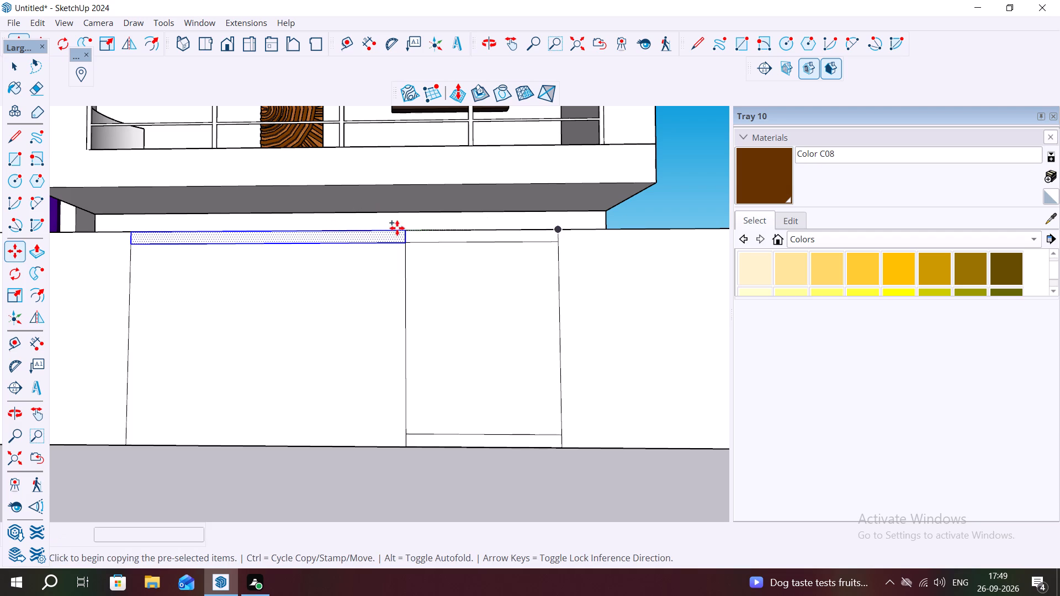
click(404, 232)
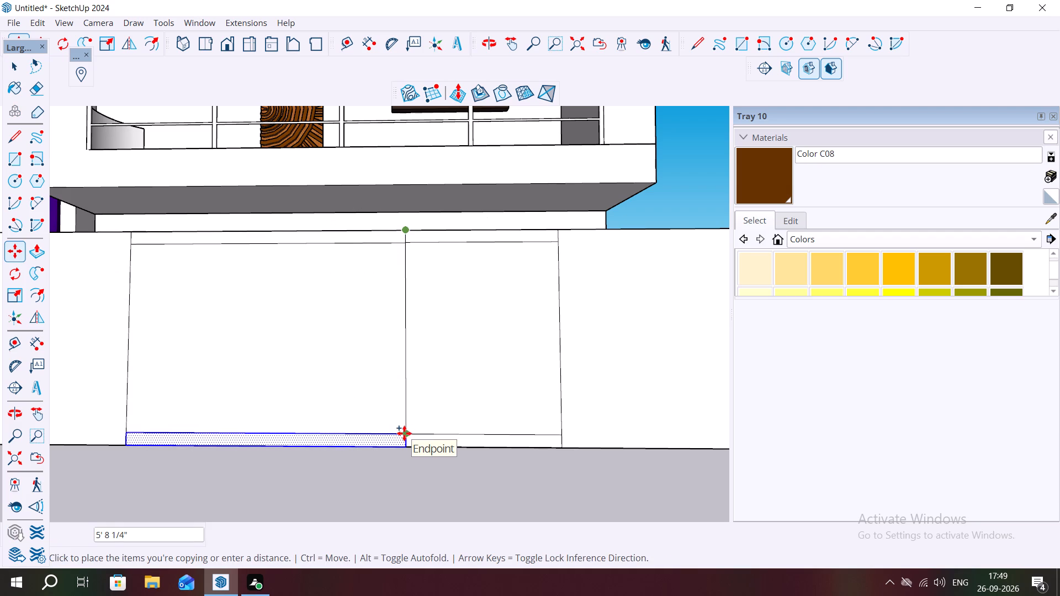
click(404, 433)
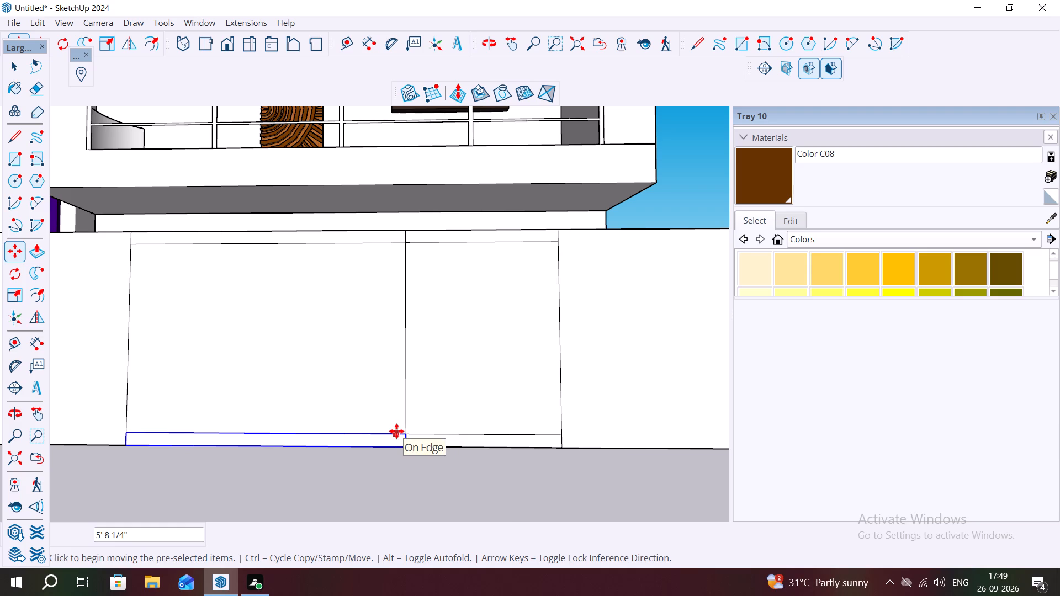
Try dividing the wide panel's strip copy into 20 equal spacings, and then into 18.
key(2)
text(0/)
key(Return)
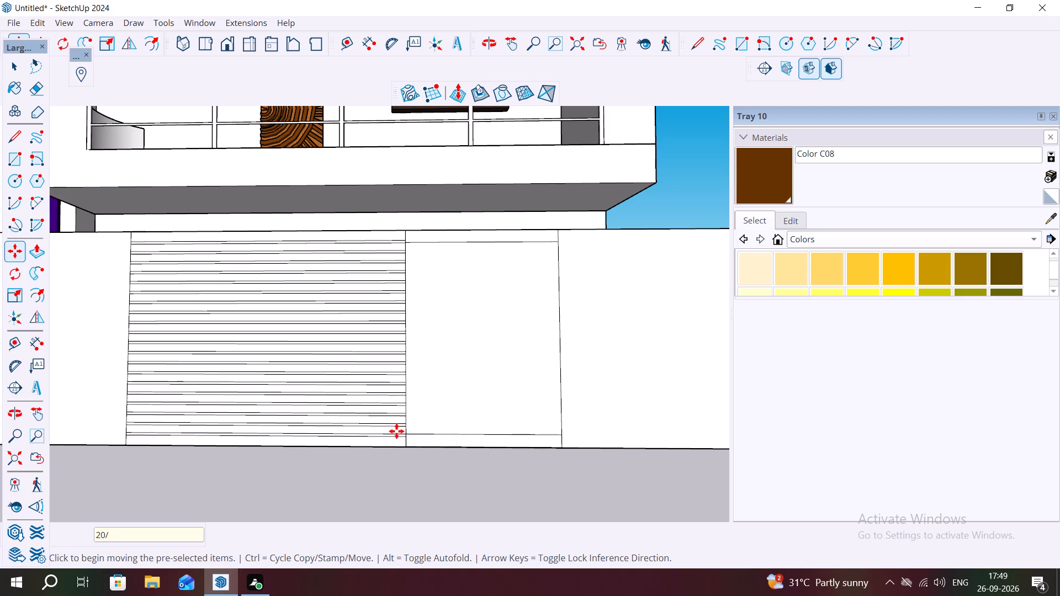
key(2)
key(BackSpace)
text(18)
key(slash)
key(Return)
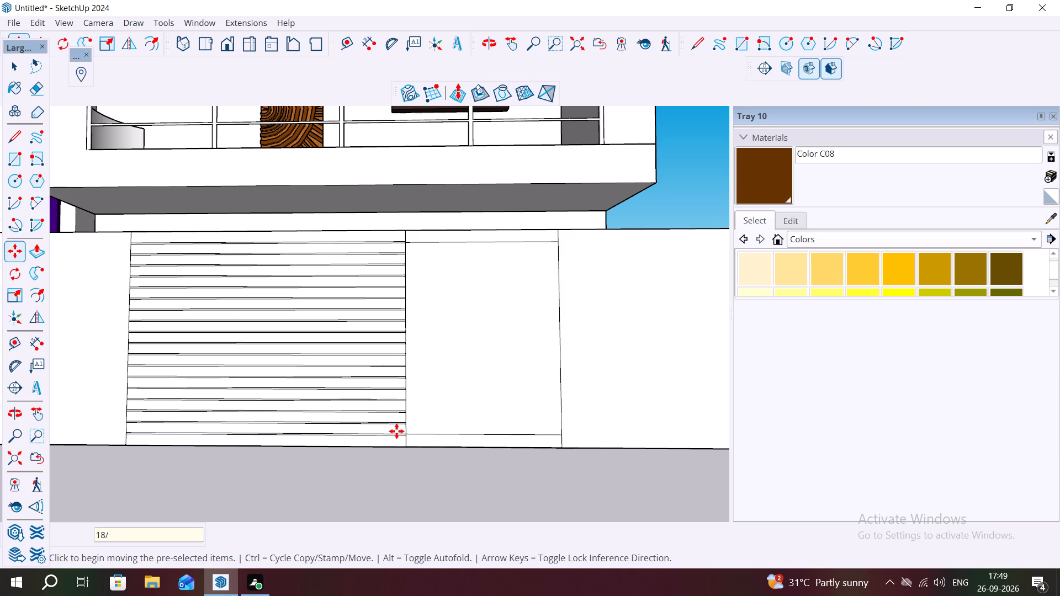
Set the wide panel's strip array to 15 equal divisions between the top and bottom strips, and check the gaps up close.
key(BackSpace)
key(1)
text(5/)
key(Return)
scroll(391, 427, up, 3)
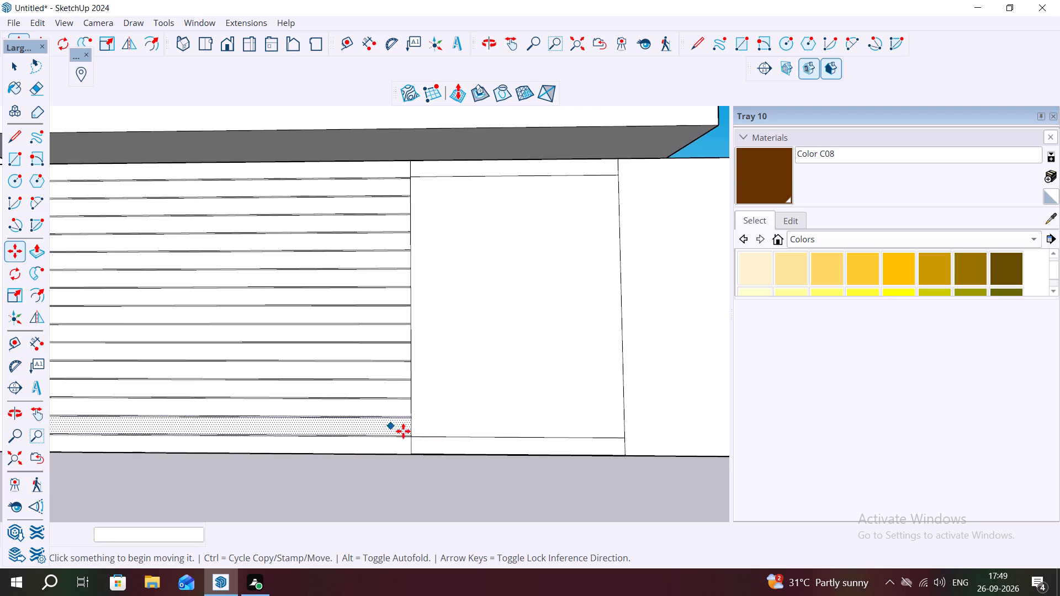
scroll(417, 449, up, 13)
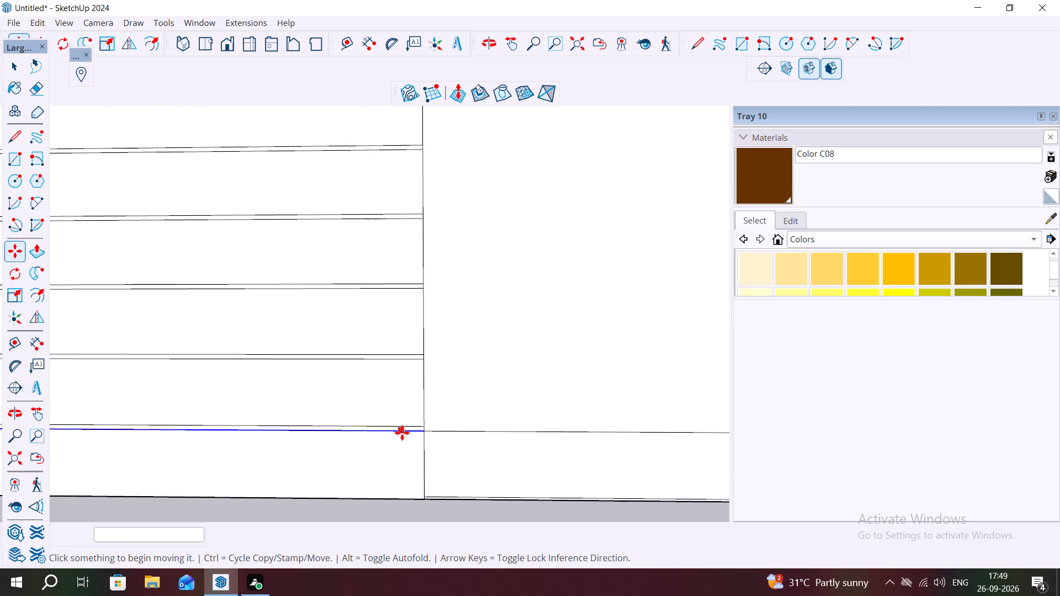
scroll(403, 432, up, 3)
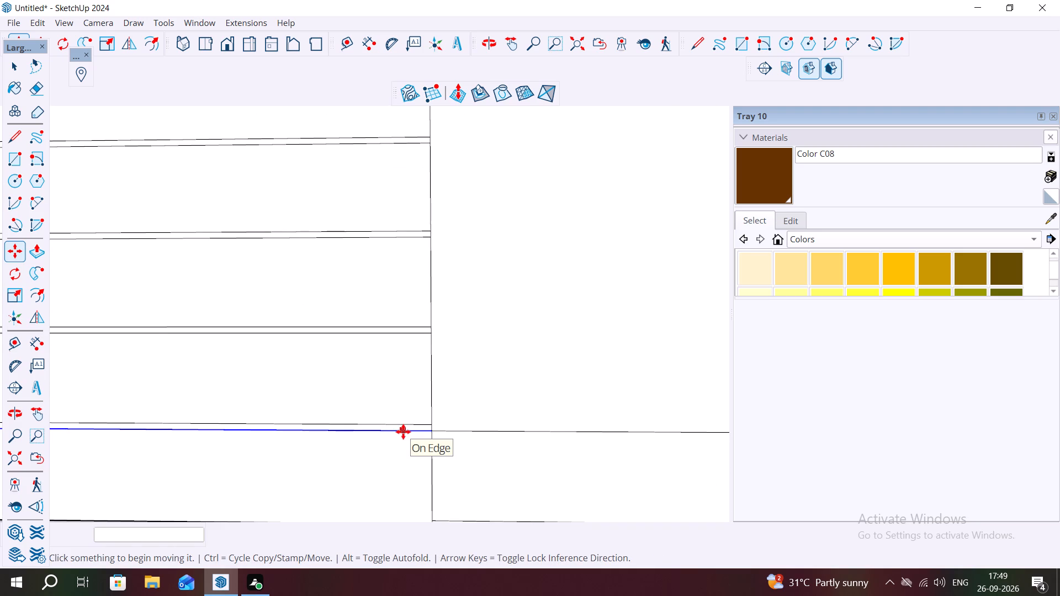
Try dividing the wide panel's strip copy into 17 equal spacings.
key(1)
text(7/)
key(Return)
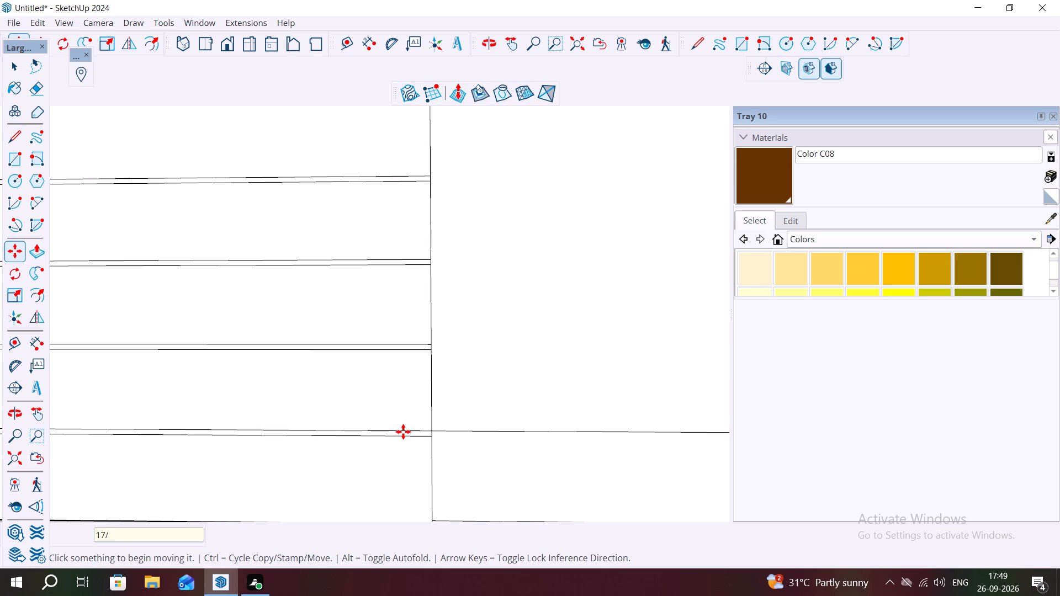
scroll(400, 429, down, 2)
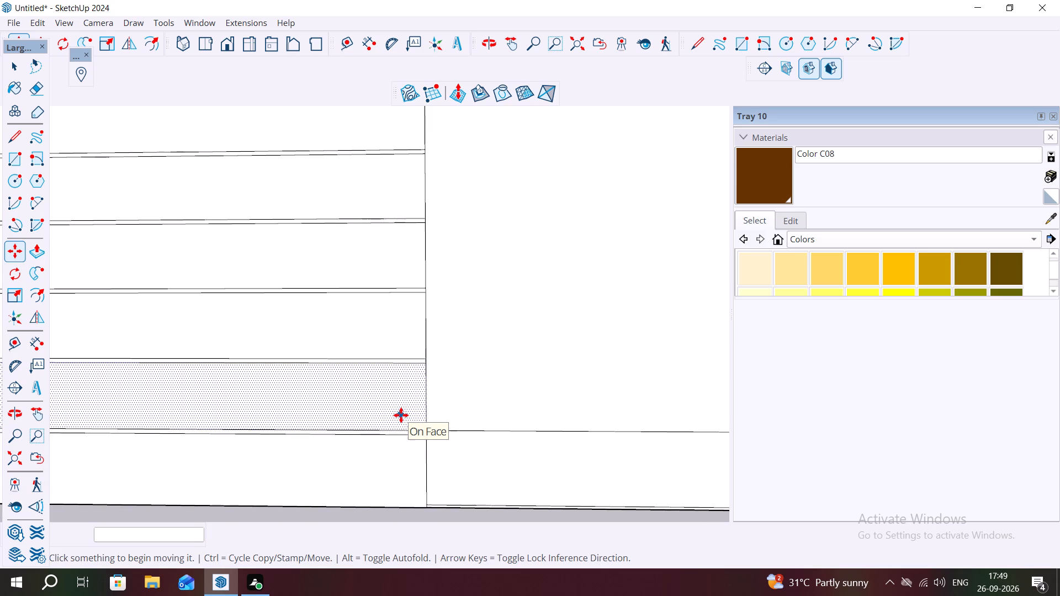
Set the wide gate panel's strip array to 16 equal divisions between the top and bottom strips.
key(1)
text(6/)
key(Return)
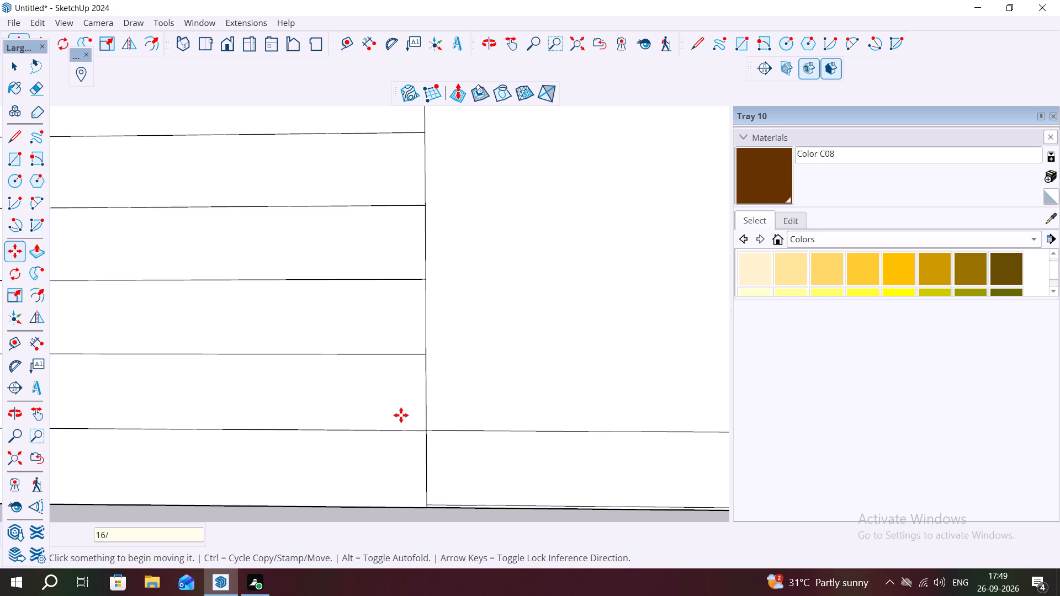
scroll(459, 421, down, 11)
key(Escape)
key(space)
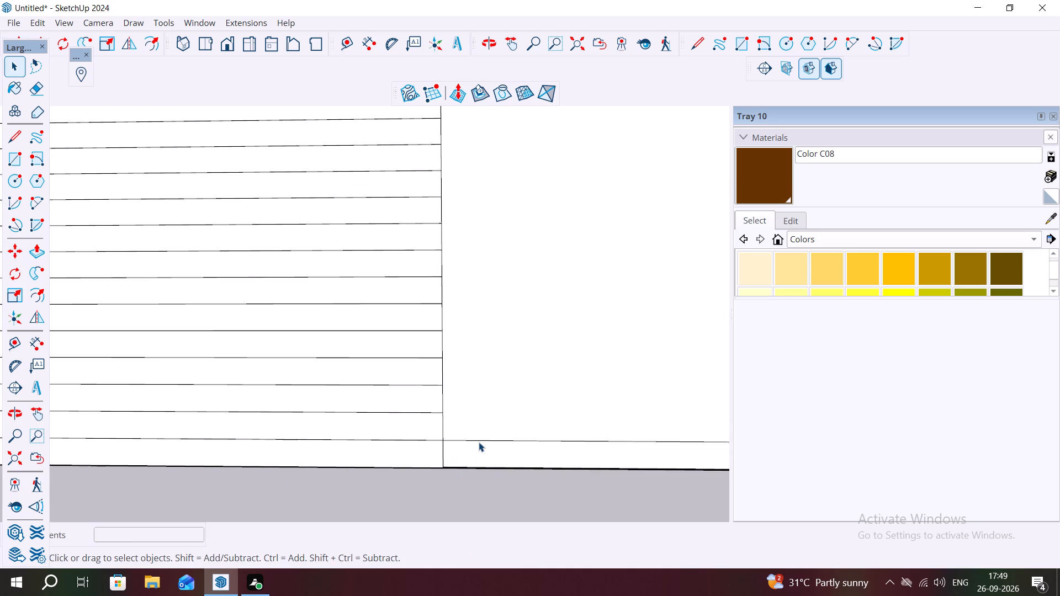
Delete the upper edge of the narrow gate panel's bottom strip.
click(479, 442)
scroll(465, 442, down, 5)
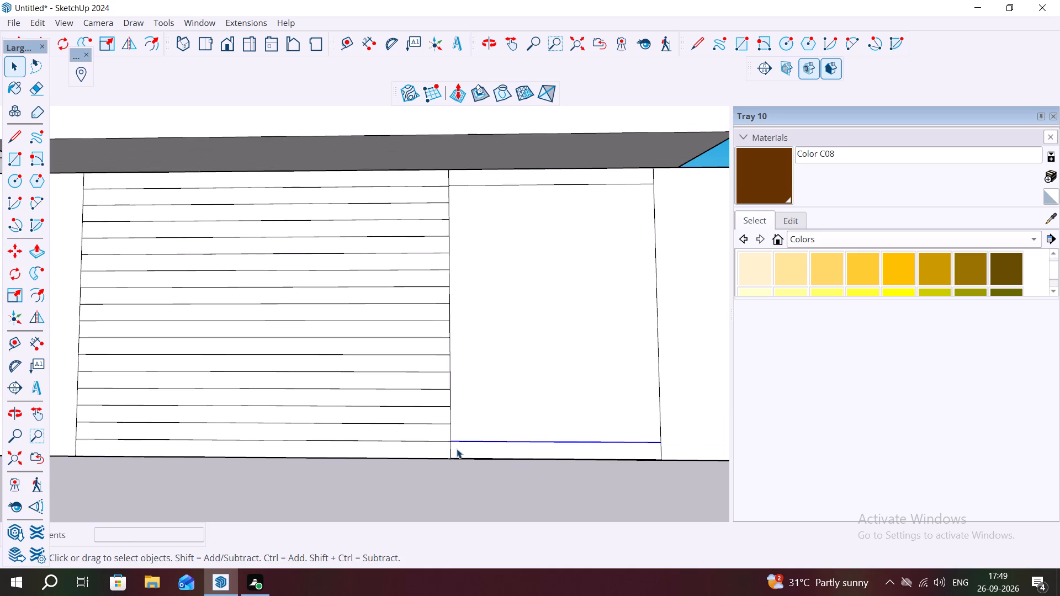
click(627, 449)
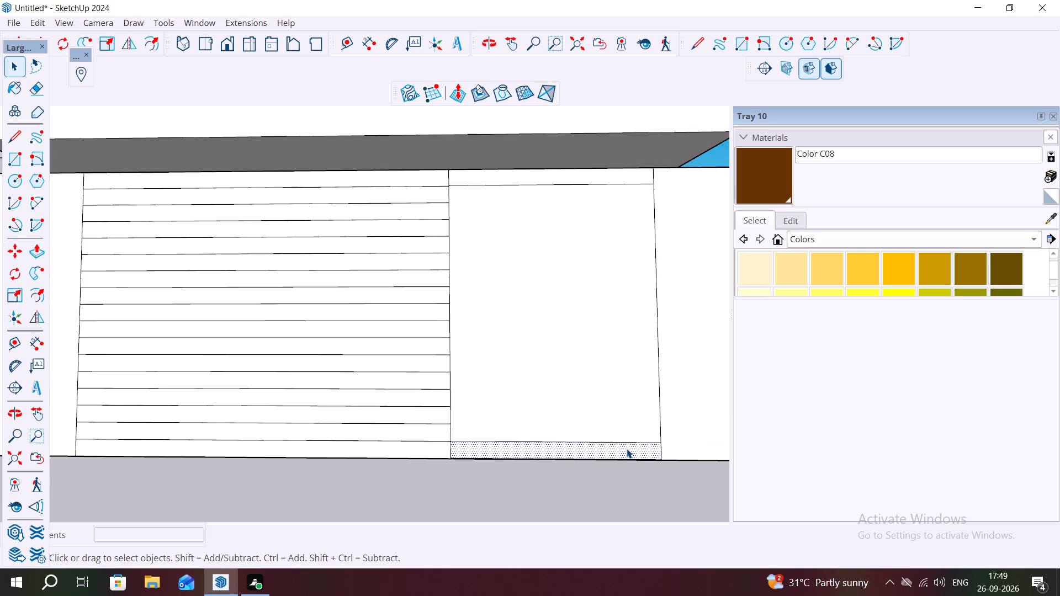
click(627, 449)
click(627, 449)
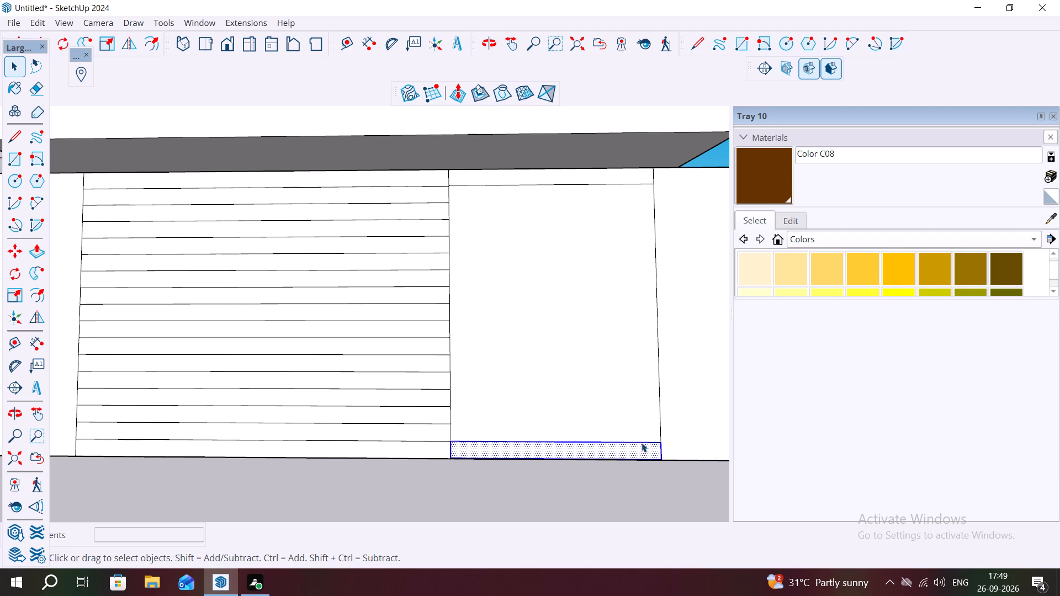
click(642, 440)
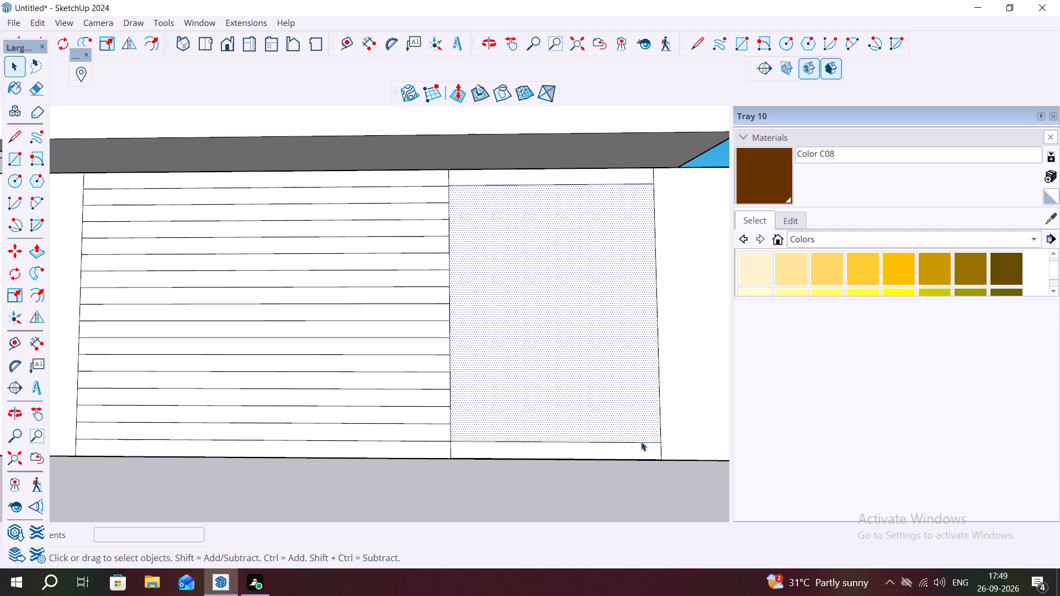
click(641, 441)
key(Delete)
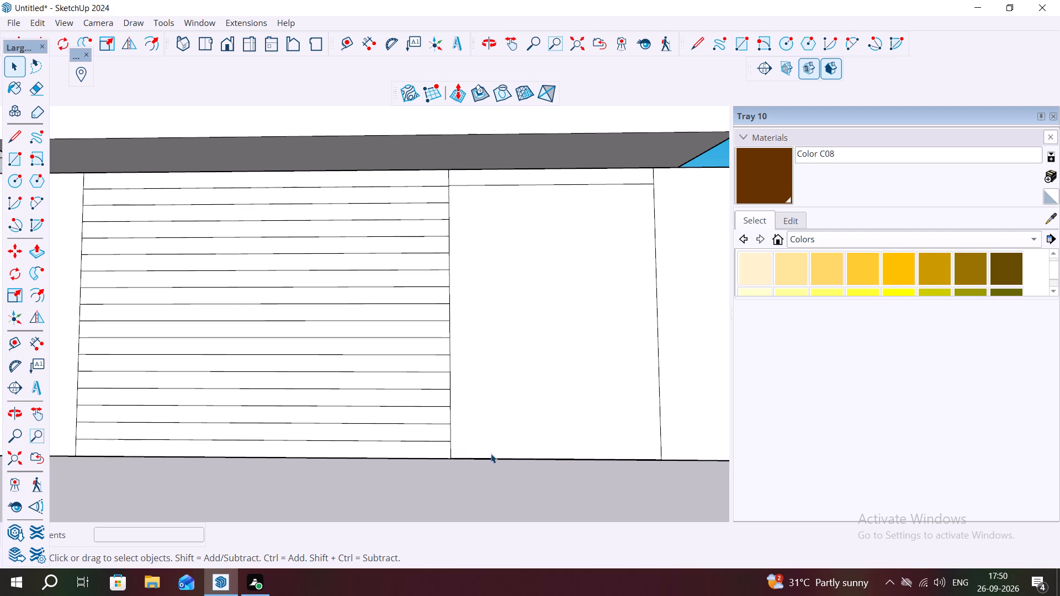
Copy the narrow gate panel's top strip down 5' 8 1/4" to the panel's bottom corner.
click(465, 180)
click(465, 180)
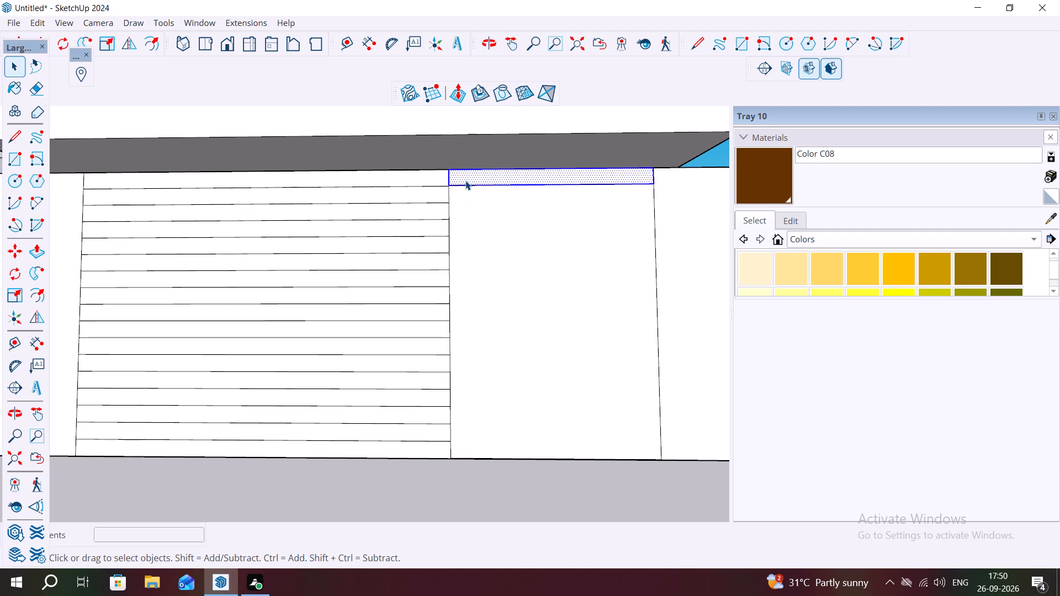
key(m)
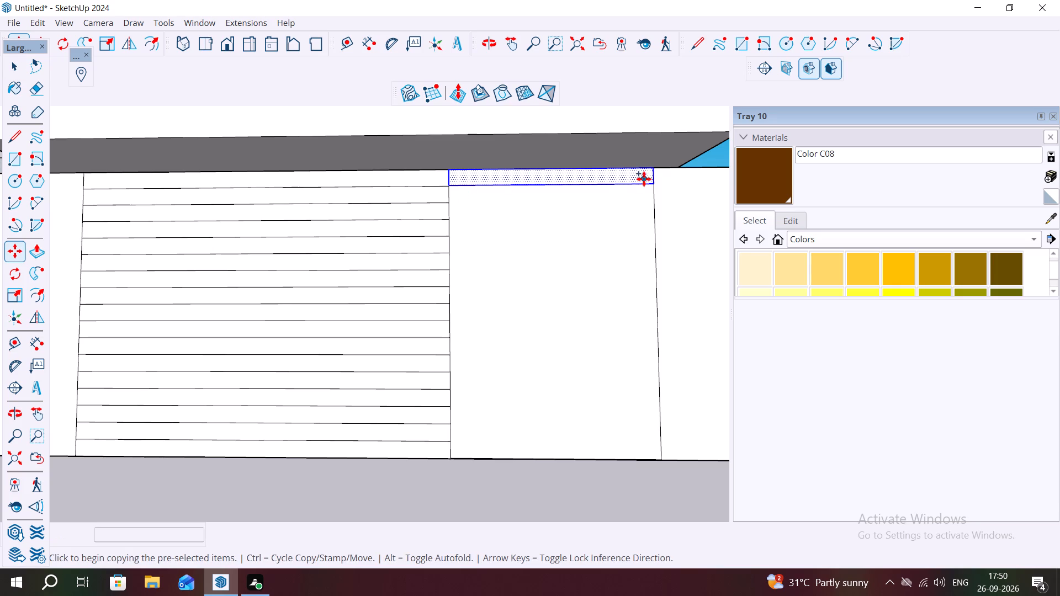
click(653, 183)
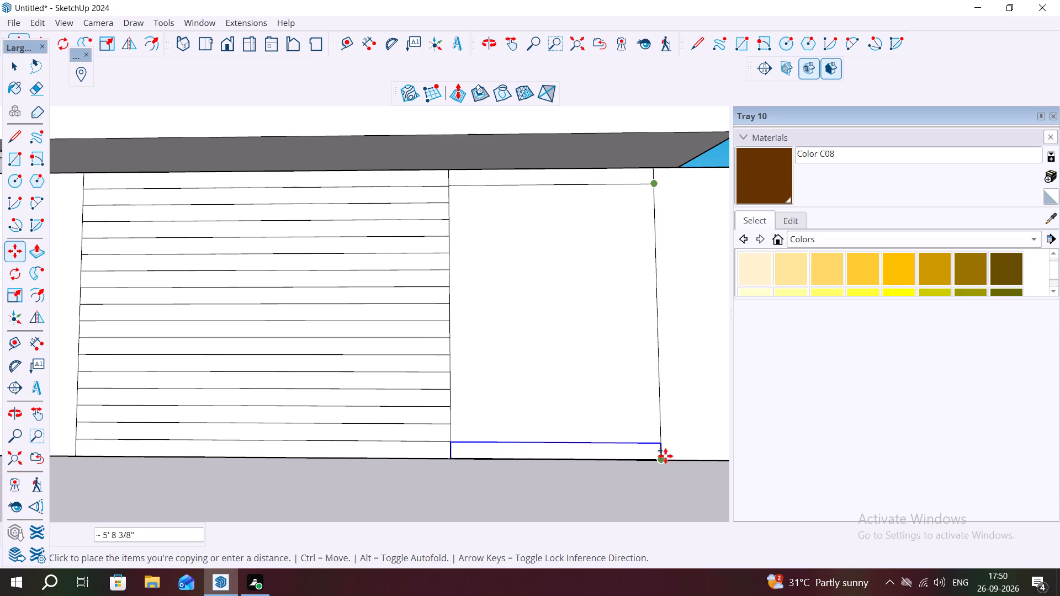
scroll(665, 456, up, 5)
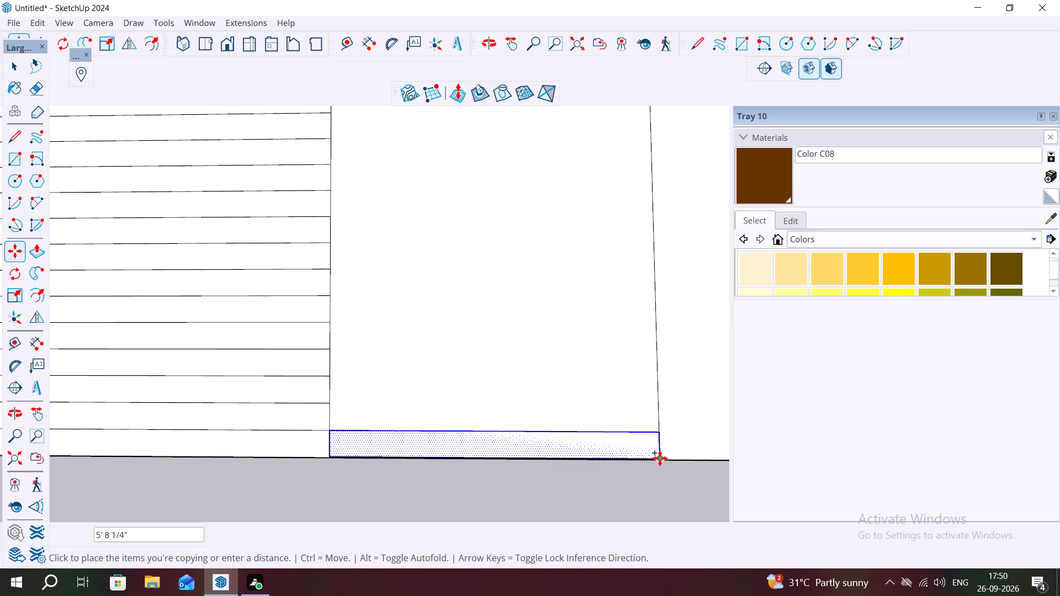
click(660, 458)
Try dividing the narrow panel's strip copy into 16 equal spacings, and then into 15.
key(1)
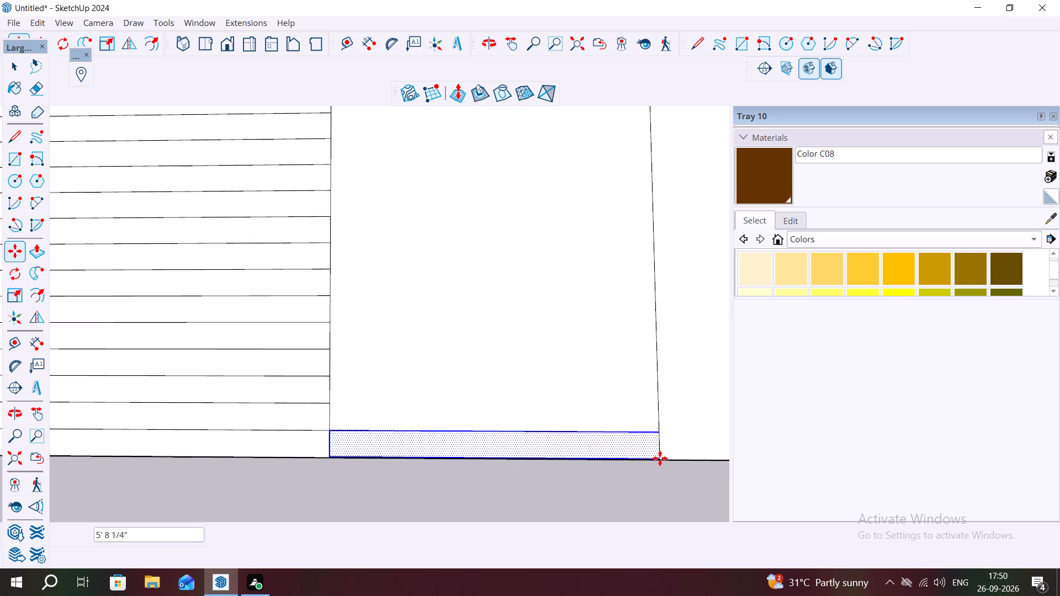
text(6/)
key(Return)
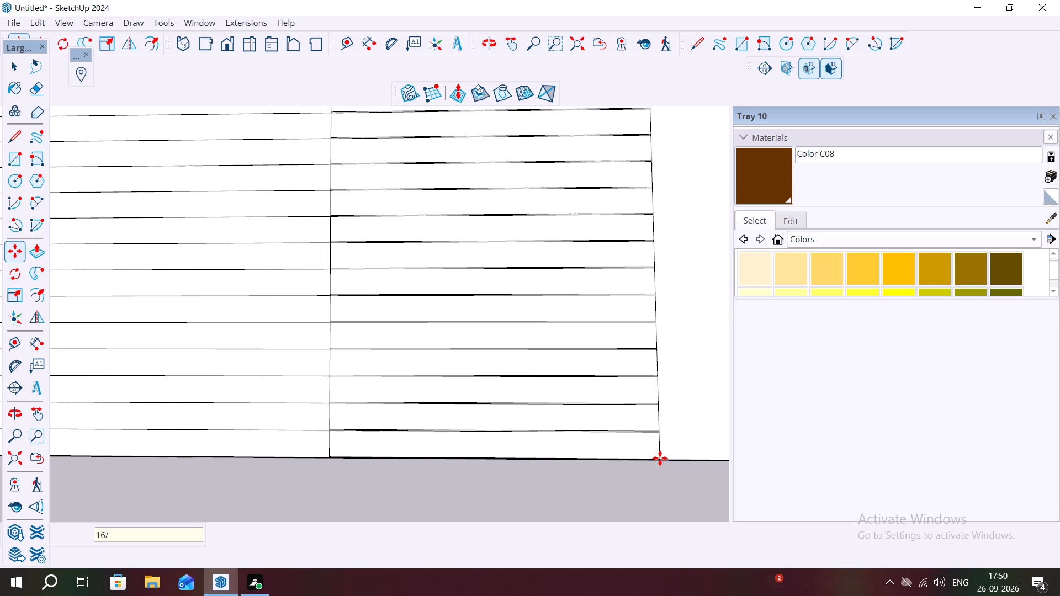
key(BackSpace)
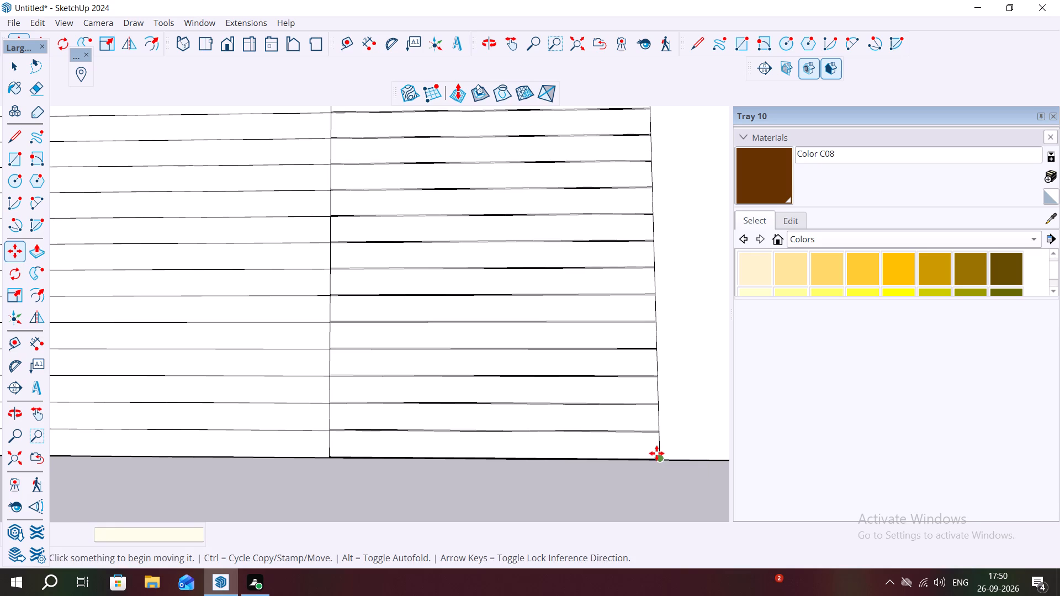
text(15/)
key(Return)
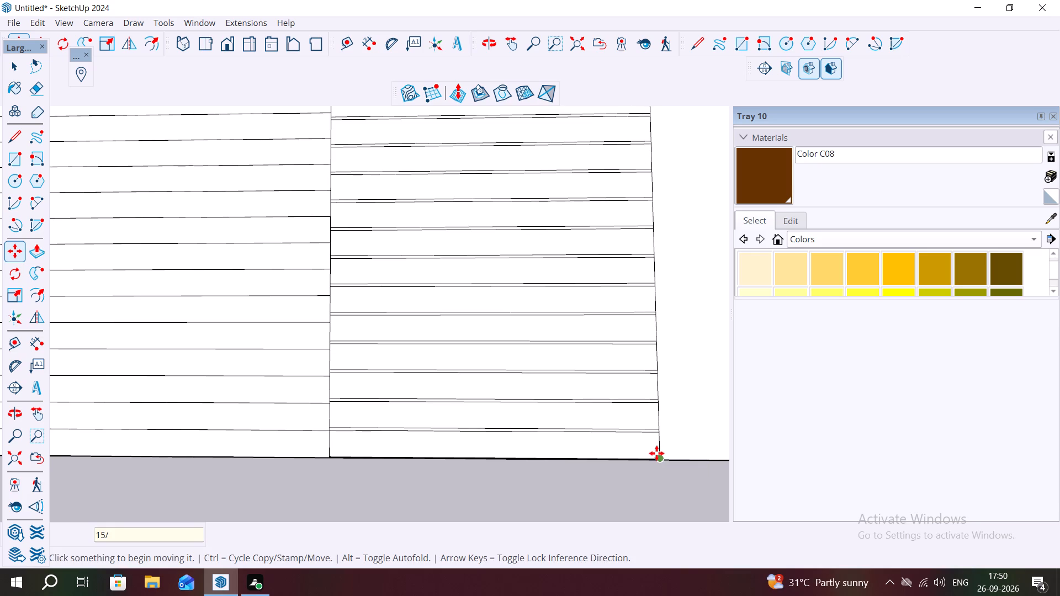
Set the narrow gate panel's strip array to 17 equal divisions between the top and bottom strips.
key(BackSpace)
key(1)
text(7/)
key(Return)
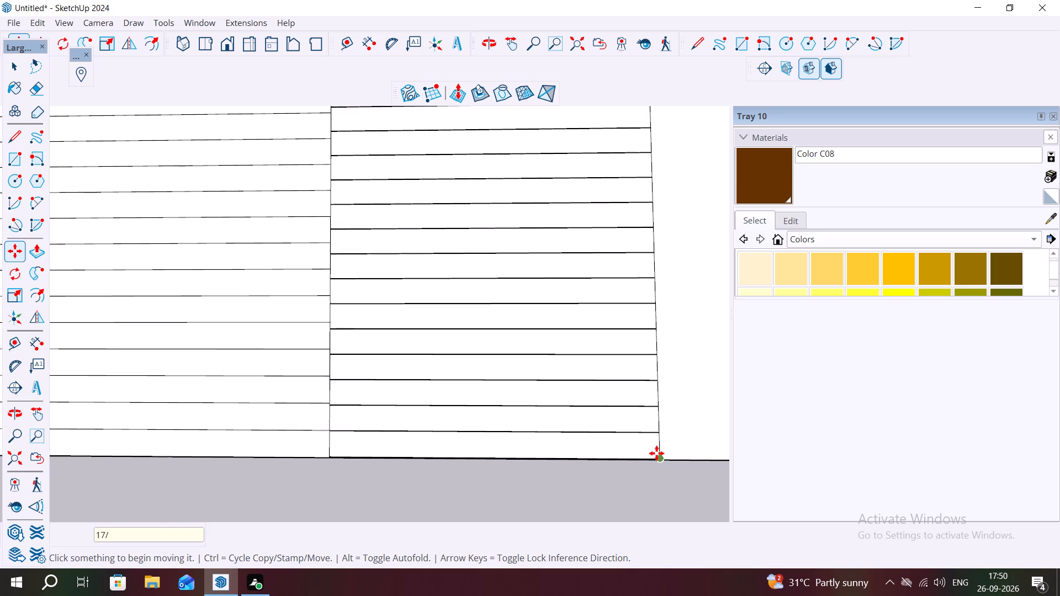
key(Escape)
key(space)
scroll(602, 500, down, 5)
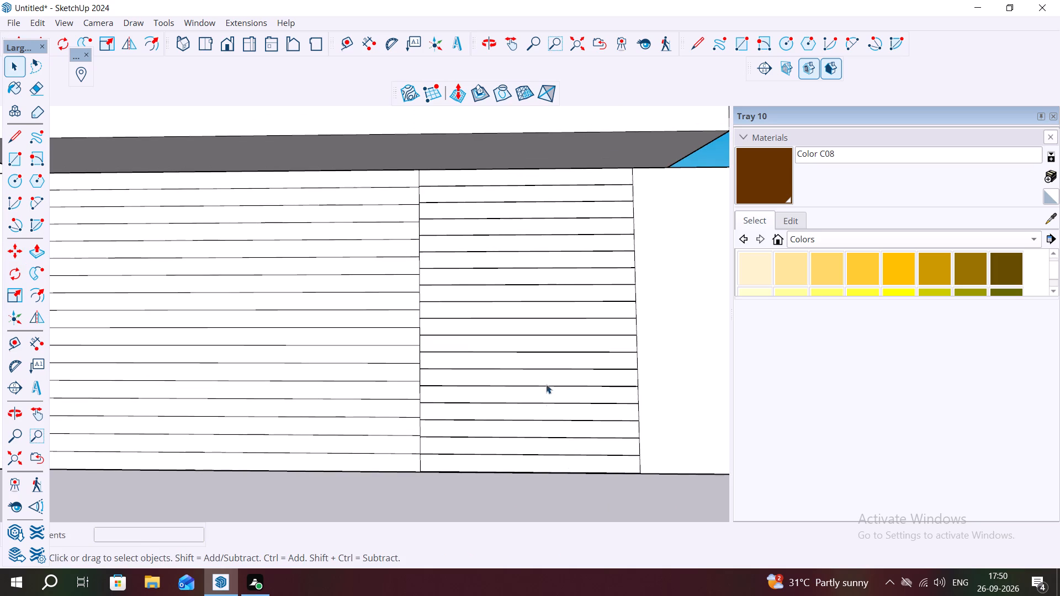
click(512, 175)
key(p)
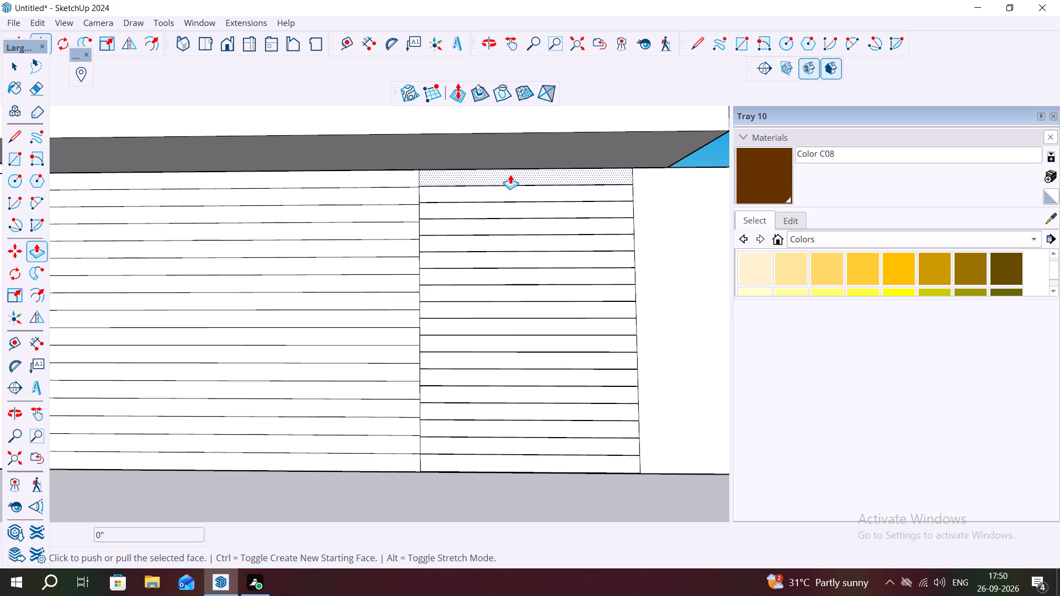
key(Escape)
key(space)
Paint the first and third slats from the top of the wide gate panel with 0022_Maroon from the Colors-Named collection.
scroll(534, 466, down, 9)
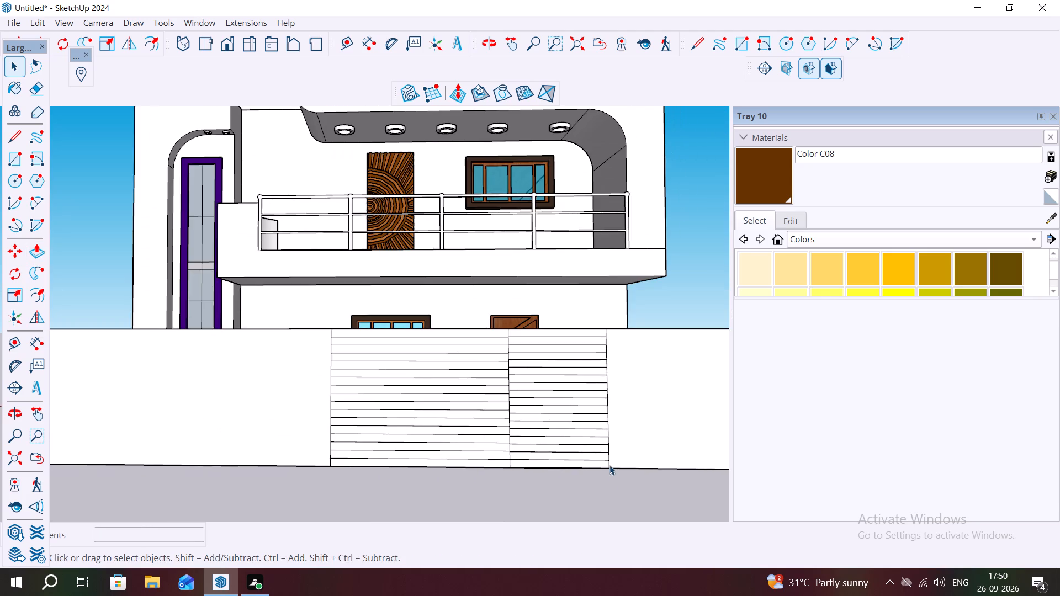
middle_drag(597, 486, 569, 515)
scroll(568, 515, down, 3)
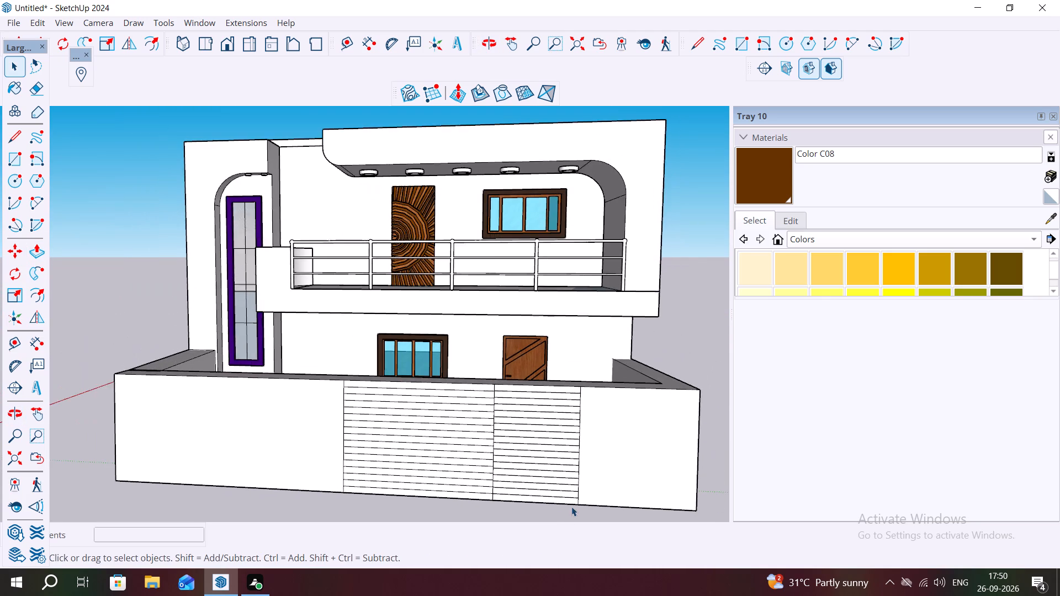
scroll(571, 507, down, 1)
middle_drag(443, 481, 482, 505)
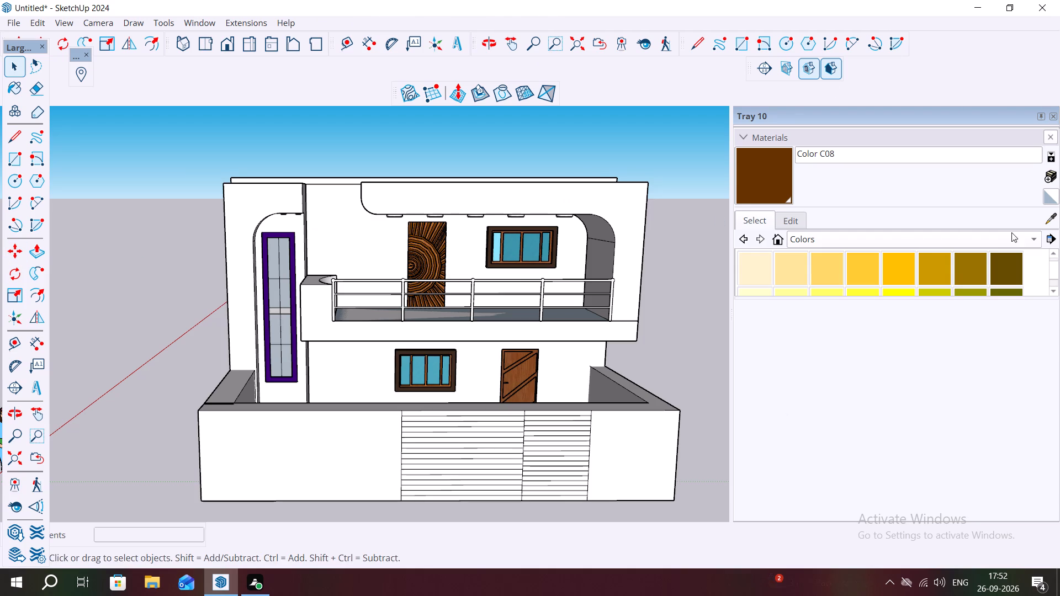
scroll(850, 239, down, 2)
click(850, 239)
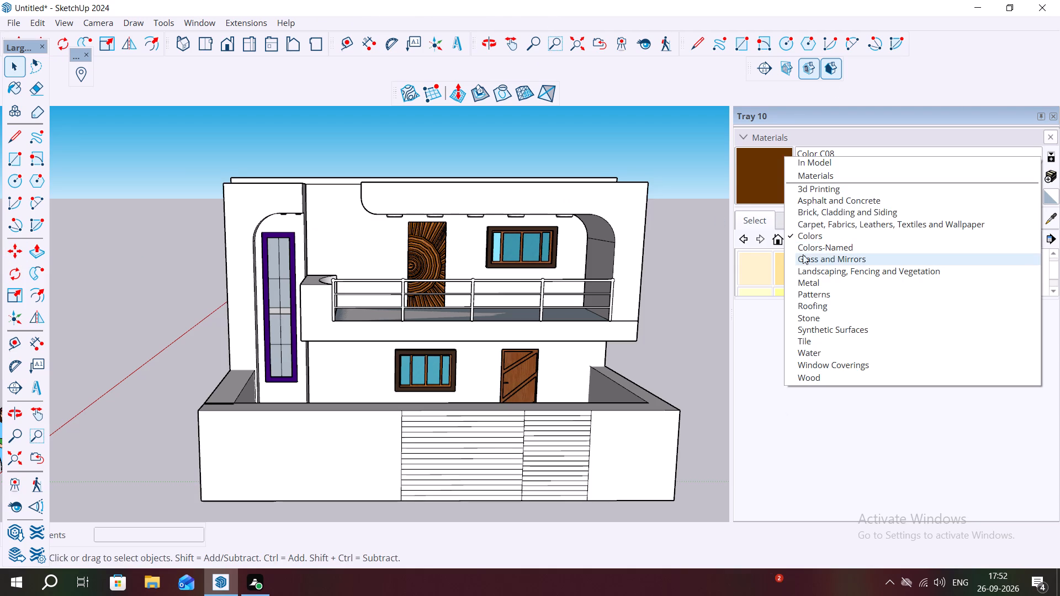
click(824, 246)
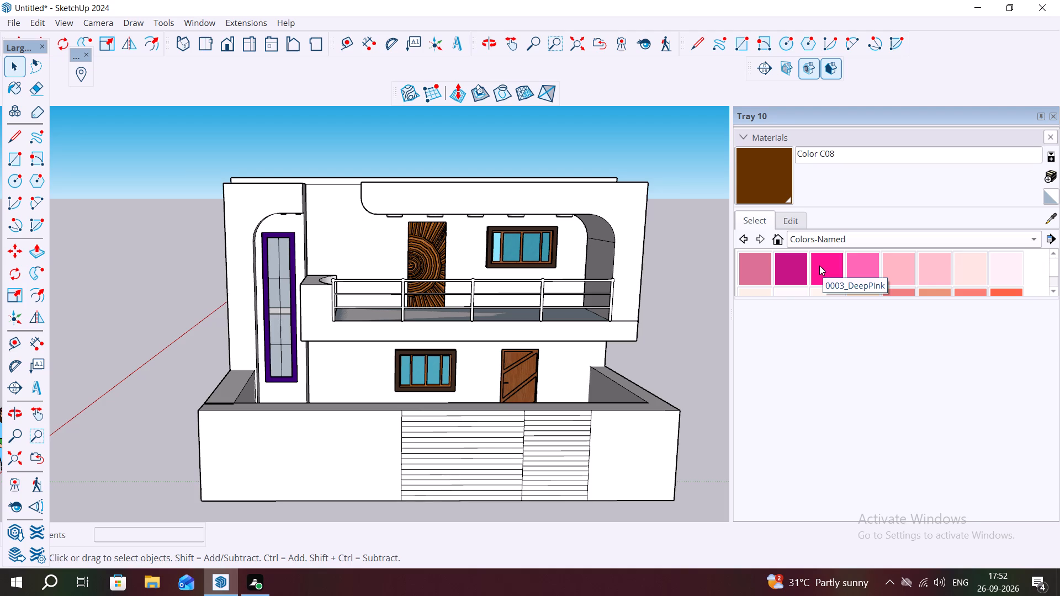
scroll(795, 263, down, 2)
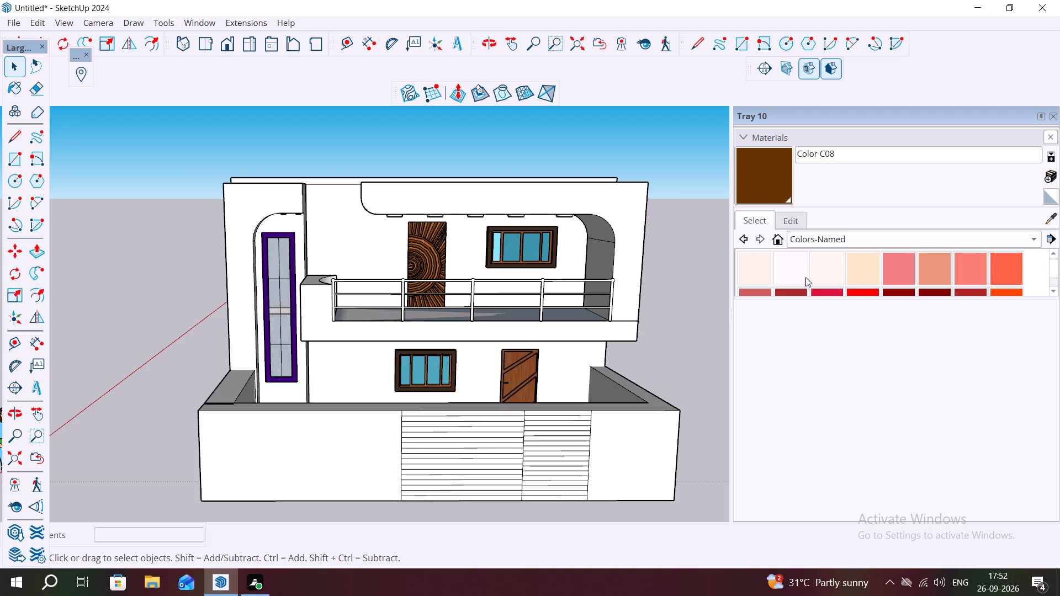
scroll(875, 271, down, 1)
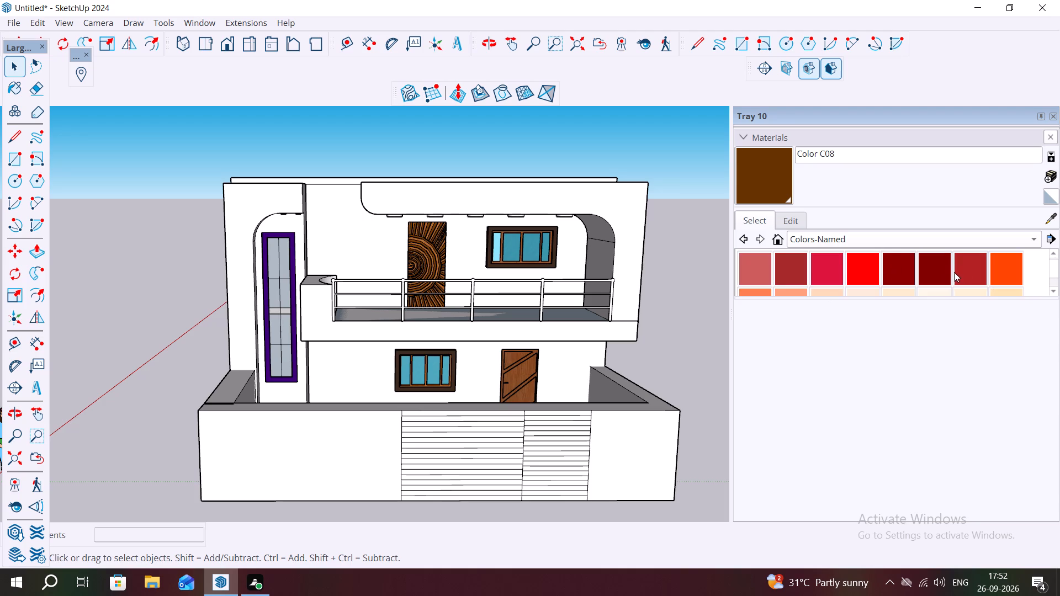
click(944, 271)
middle_drag(475, 493, 538, 391)
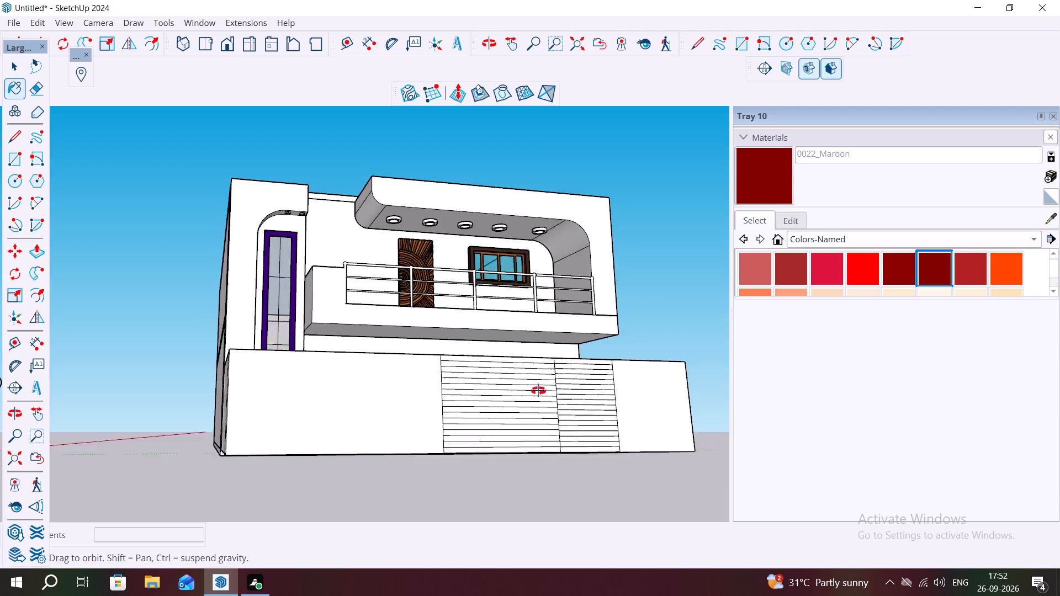
middle_drag(538, 391, 538, 390)
scroll(516, 363, up, 11)
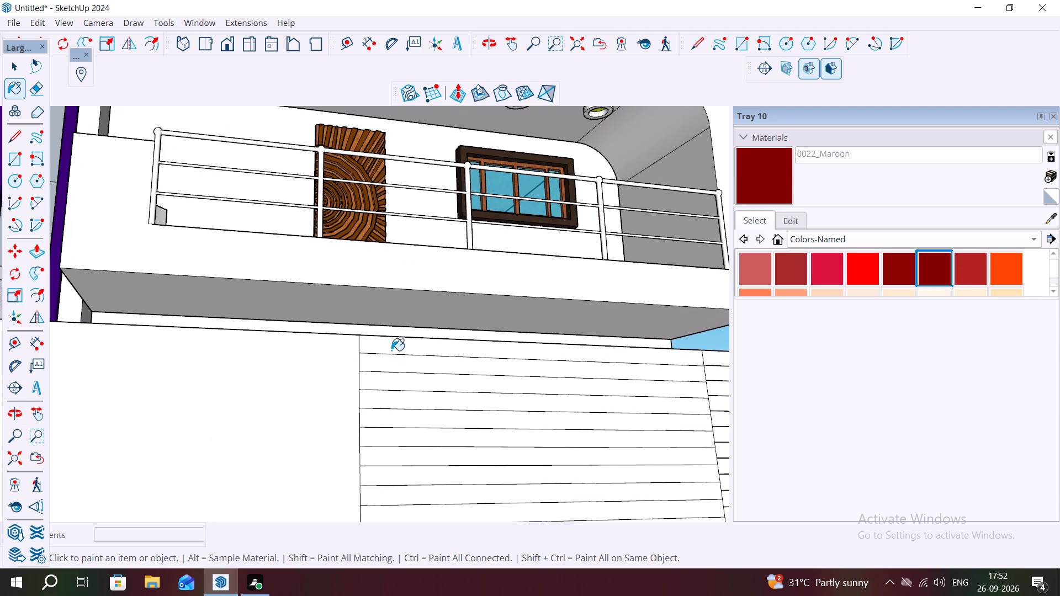
click(391, 350)
click(410, 386)
scroll(369, 369, down, 6)
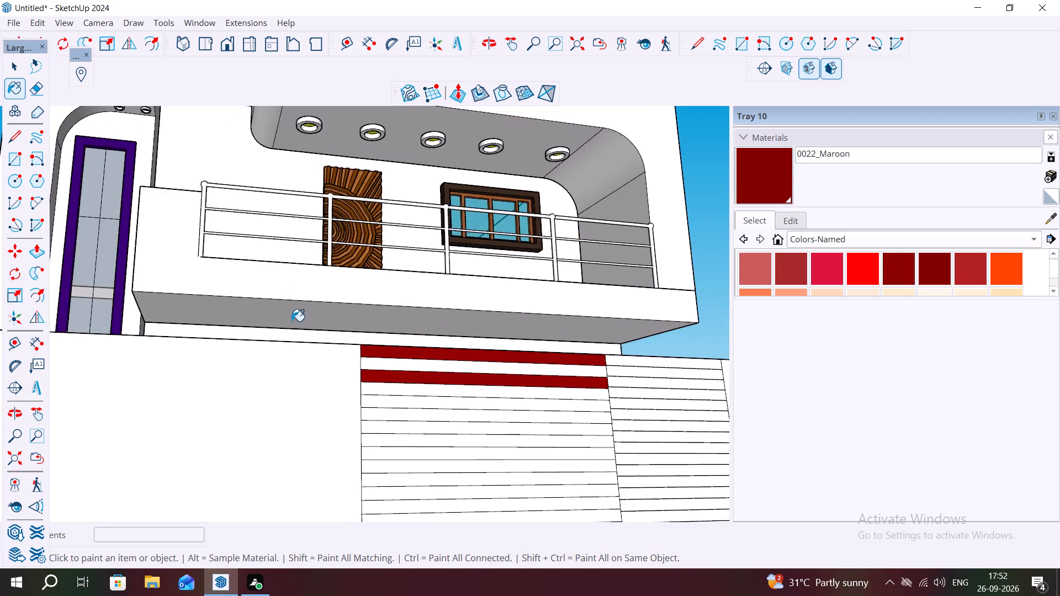
scroll(291, 321, down, 7)
middle_drag(388, 455, 389, 464)
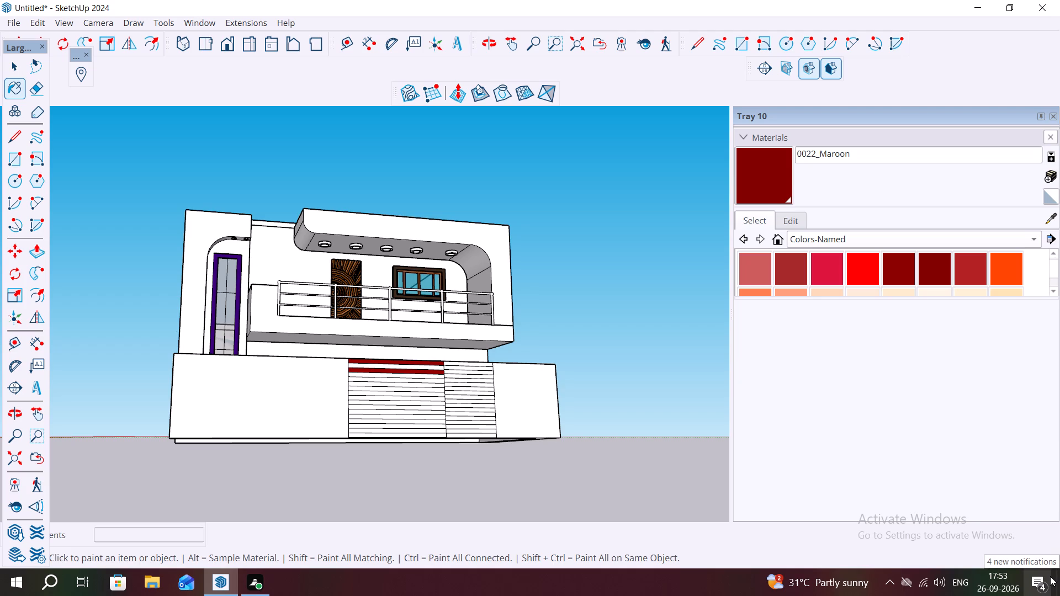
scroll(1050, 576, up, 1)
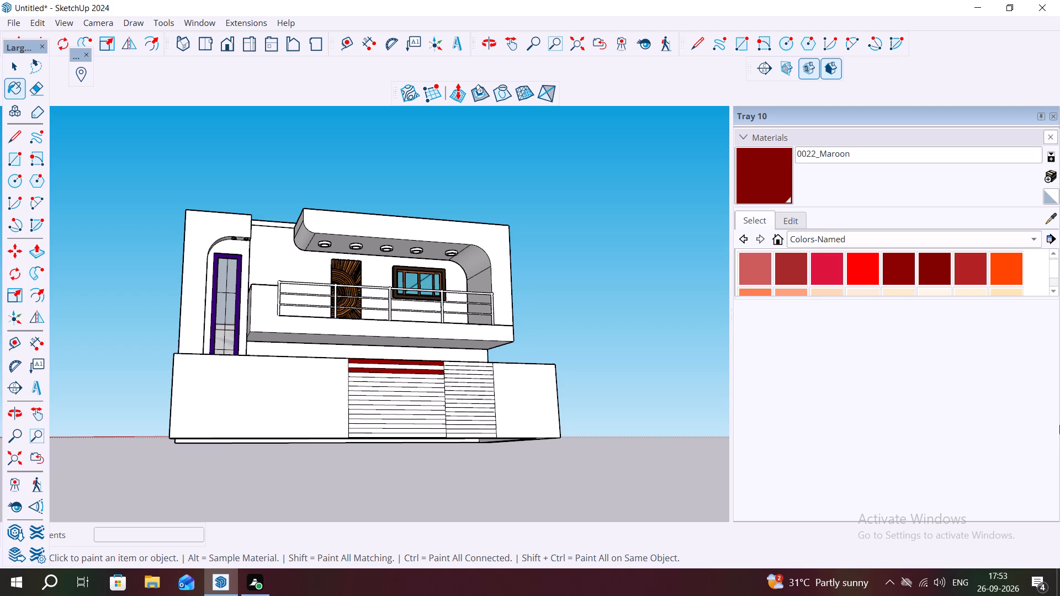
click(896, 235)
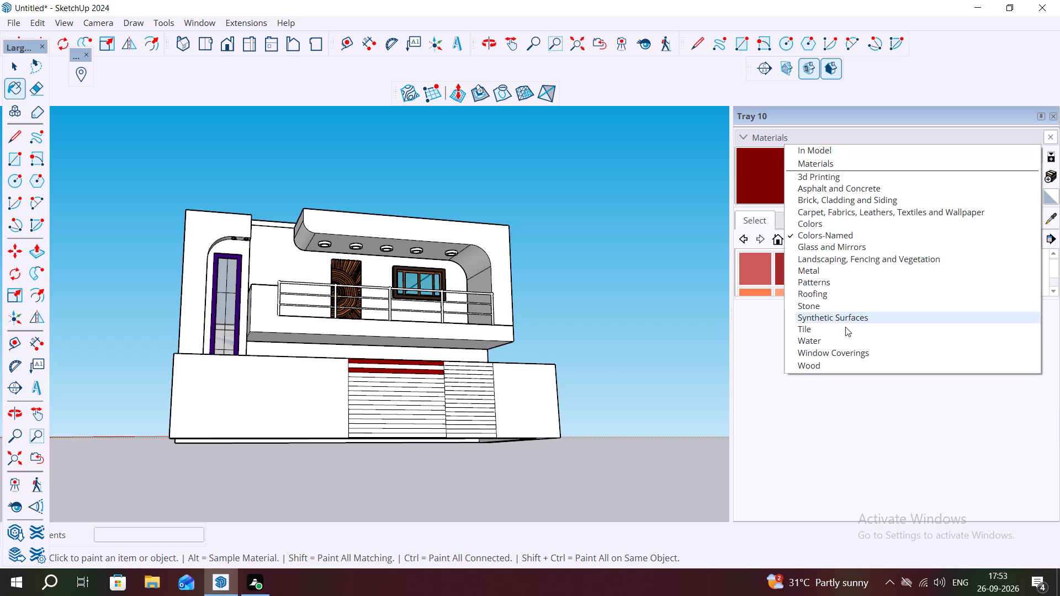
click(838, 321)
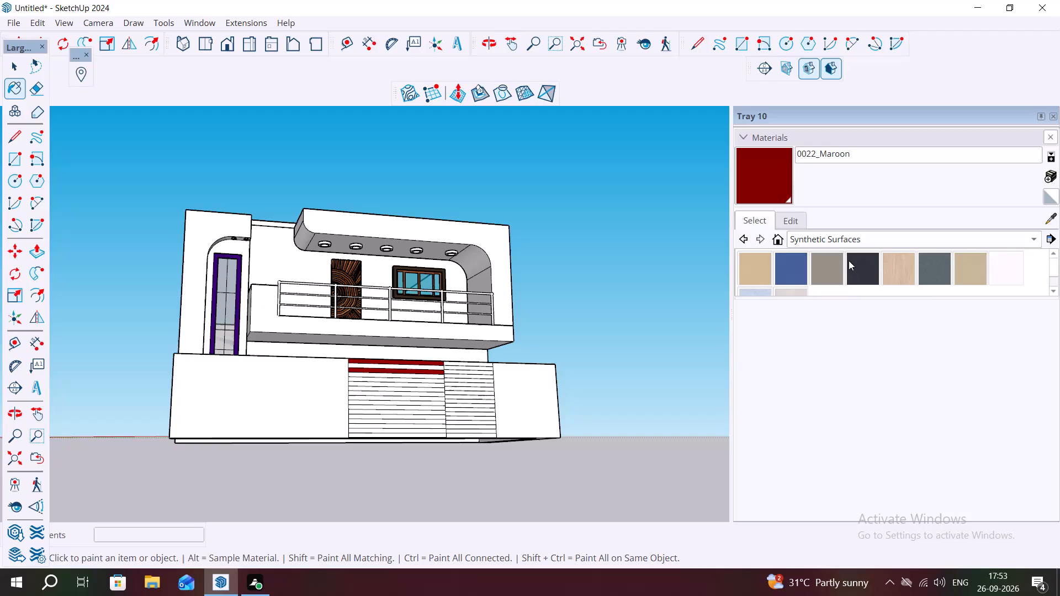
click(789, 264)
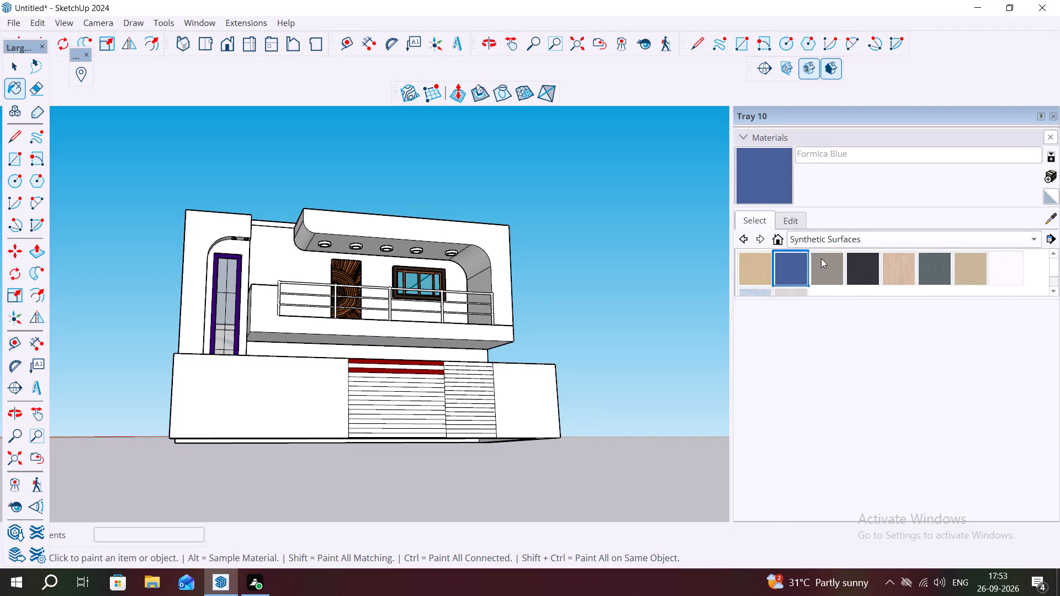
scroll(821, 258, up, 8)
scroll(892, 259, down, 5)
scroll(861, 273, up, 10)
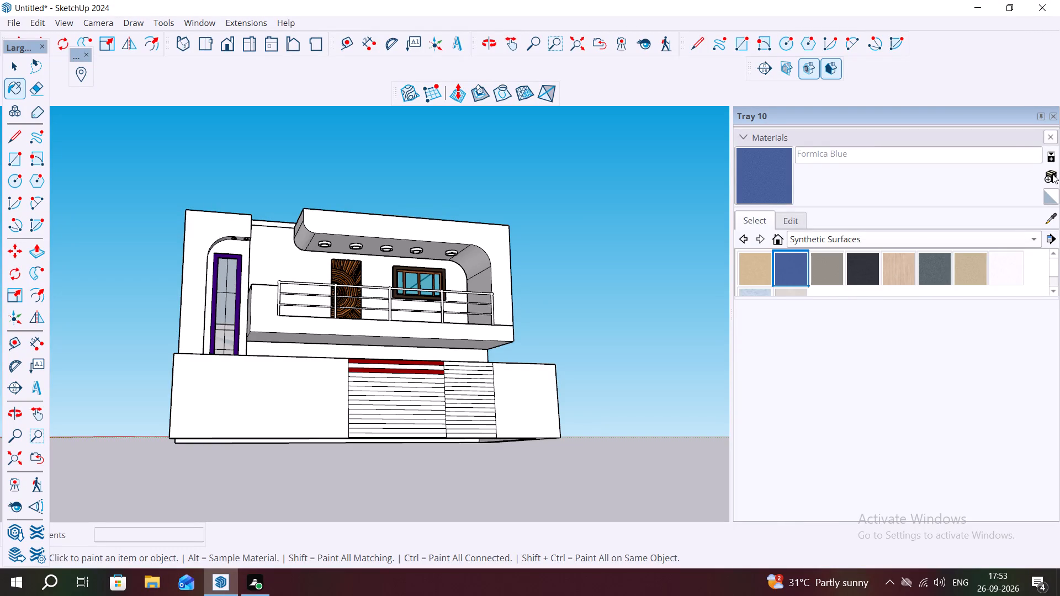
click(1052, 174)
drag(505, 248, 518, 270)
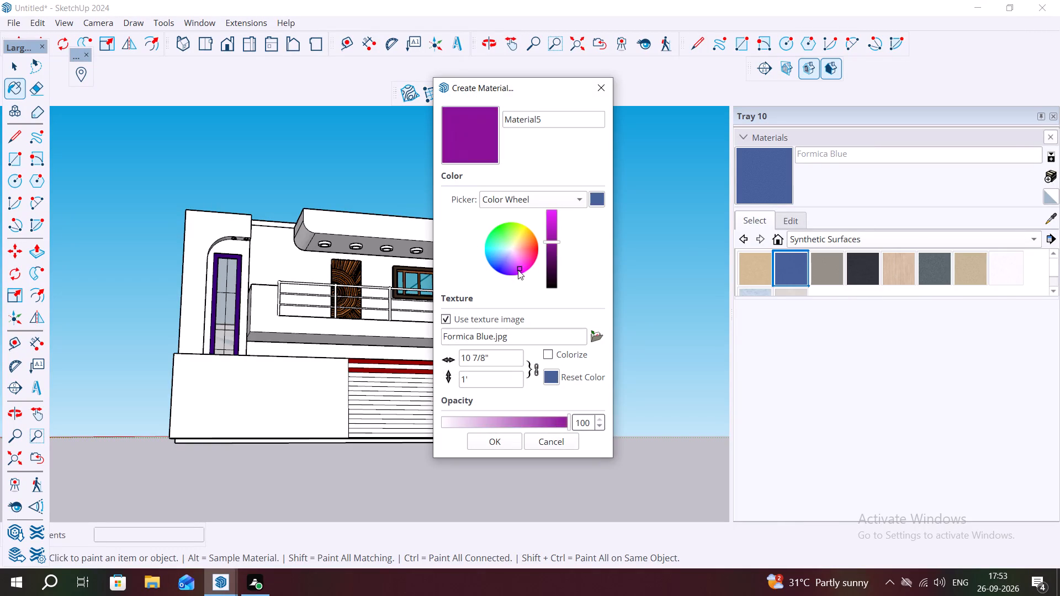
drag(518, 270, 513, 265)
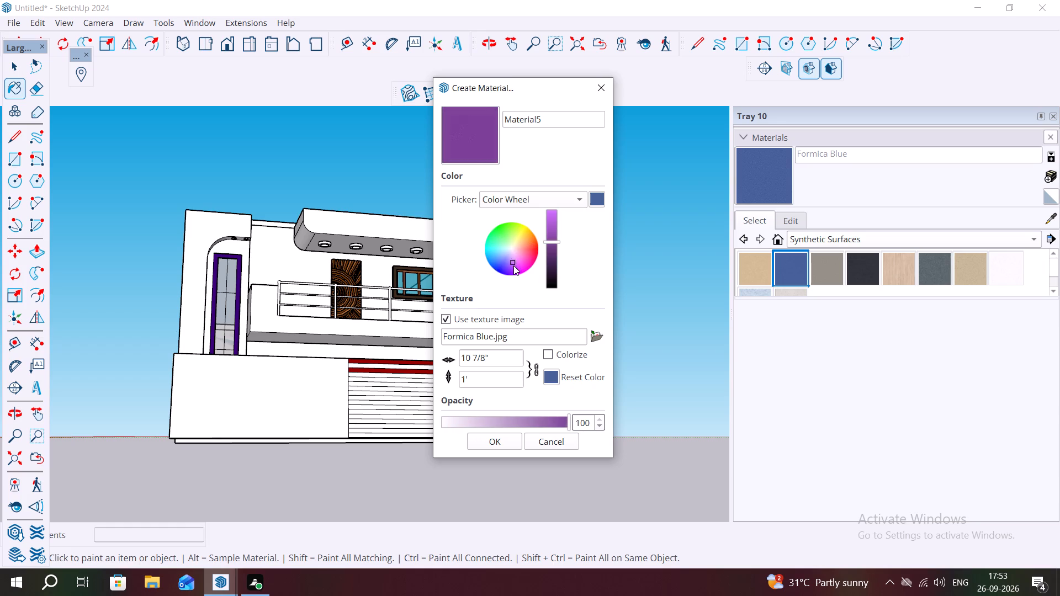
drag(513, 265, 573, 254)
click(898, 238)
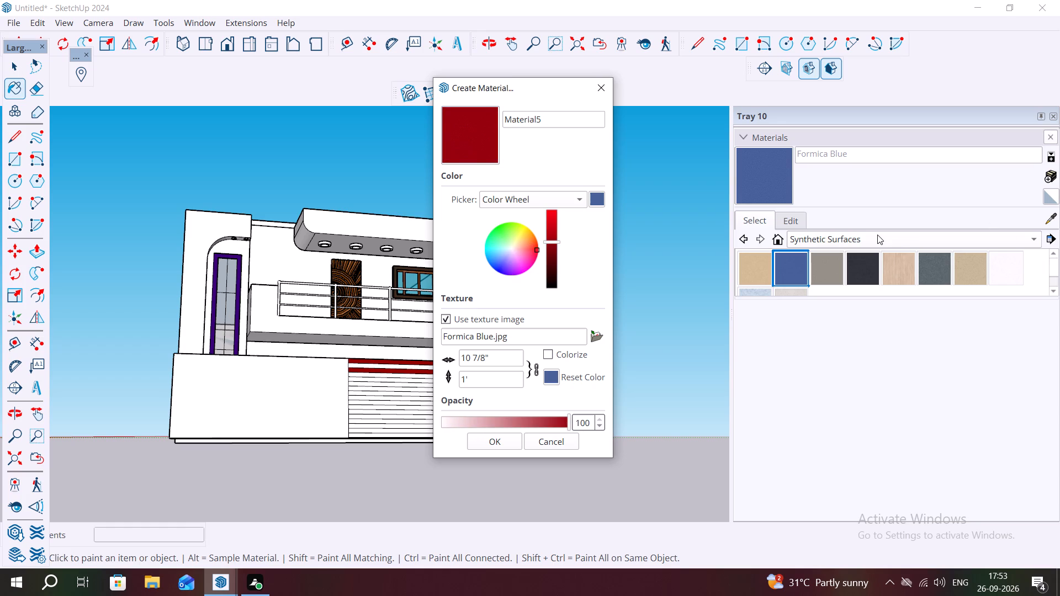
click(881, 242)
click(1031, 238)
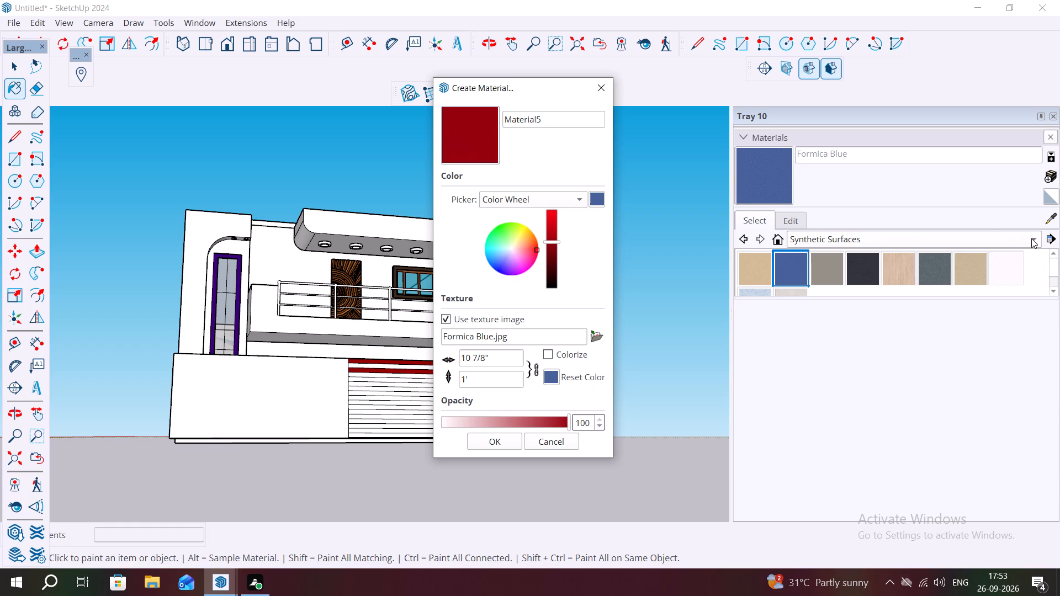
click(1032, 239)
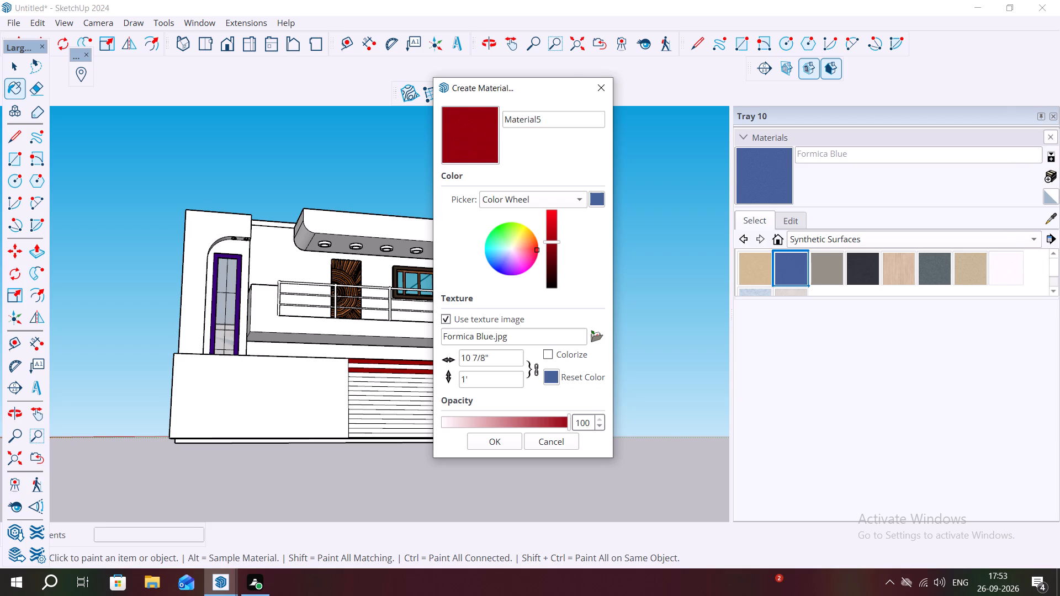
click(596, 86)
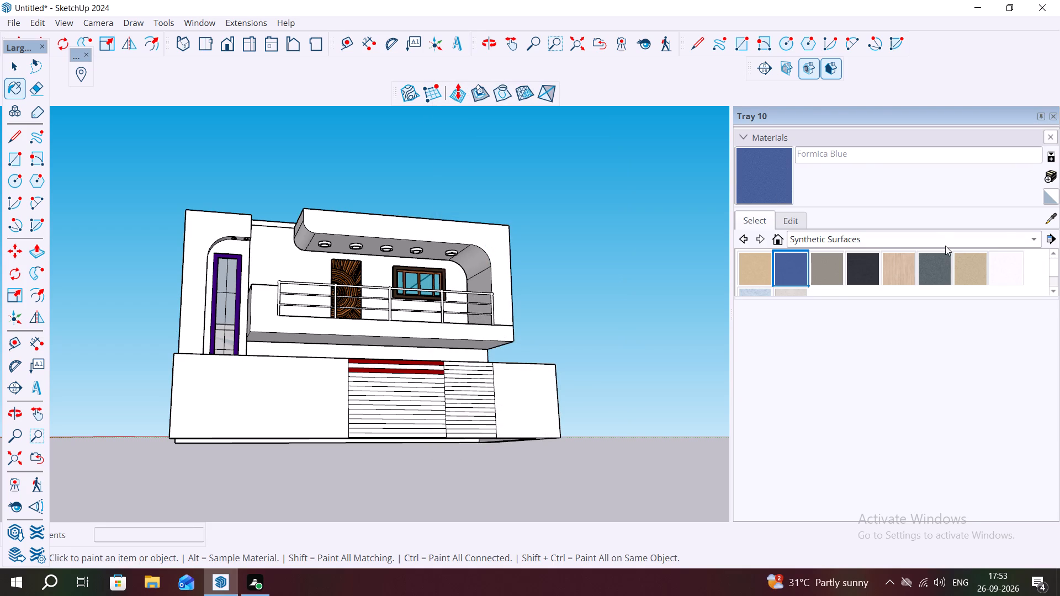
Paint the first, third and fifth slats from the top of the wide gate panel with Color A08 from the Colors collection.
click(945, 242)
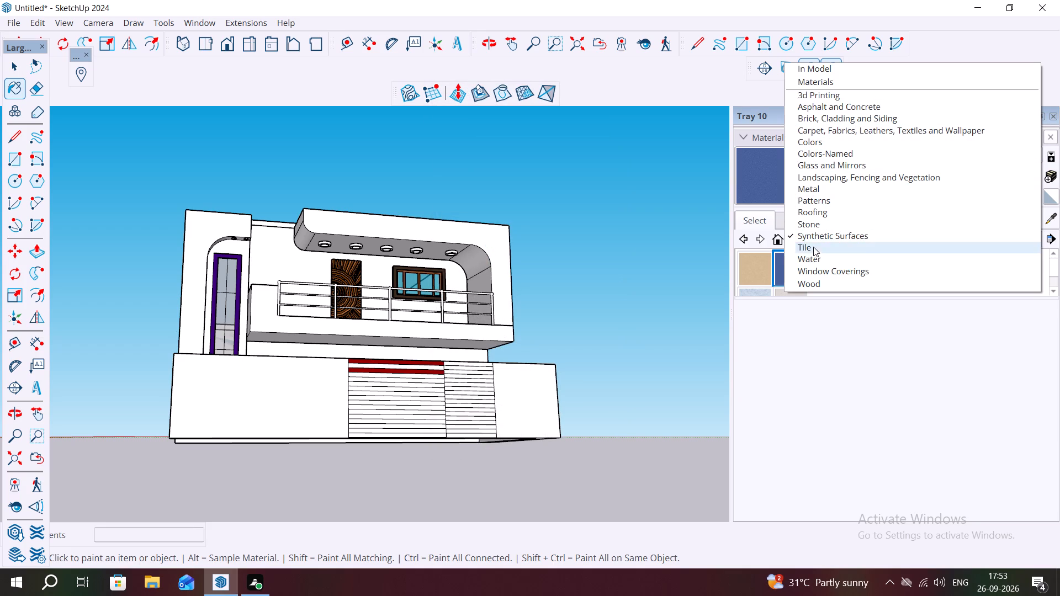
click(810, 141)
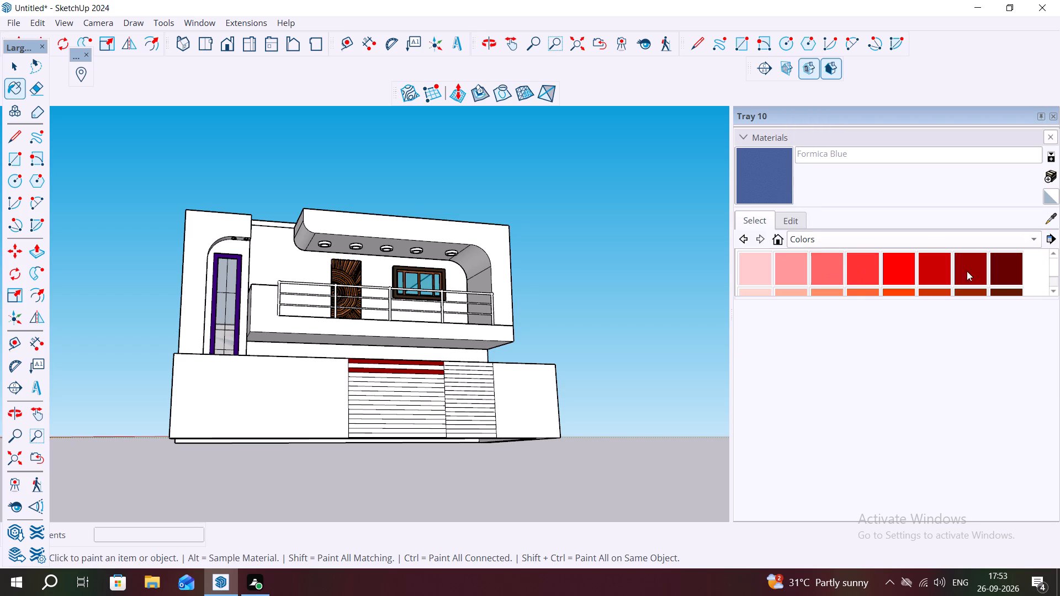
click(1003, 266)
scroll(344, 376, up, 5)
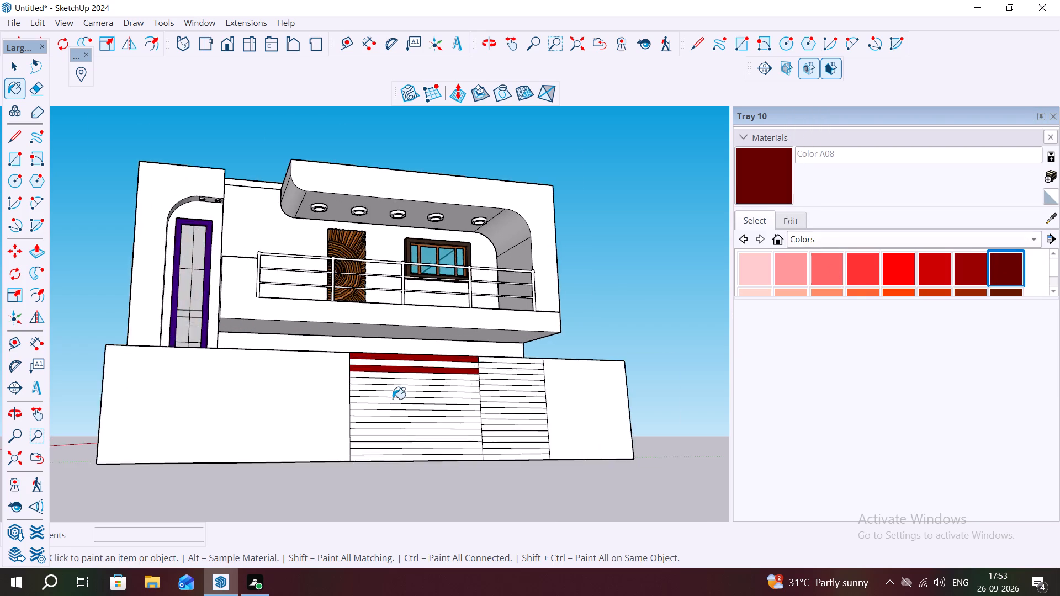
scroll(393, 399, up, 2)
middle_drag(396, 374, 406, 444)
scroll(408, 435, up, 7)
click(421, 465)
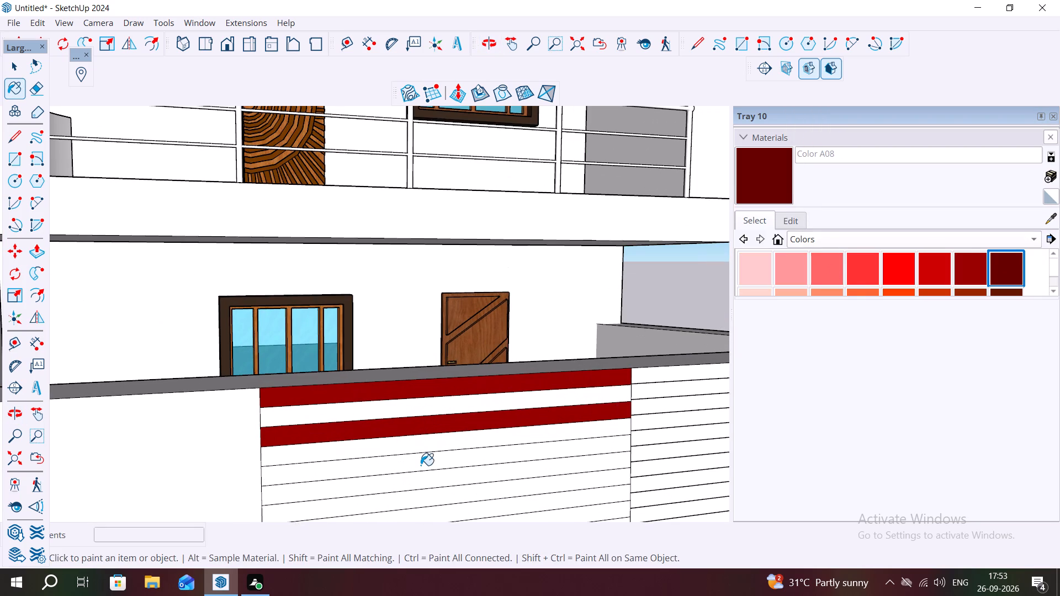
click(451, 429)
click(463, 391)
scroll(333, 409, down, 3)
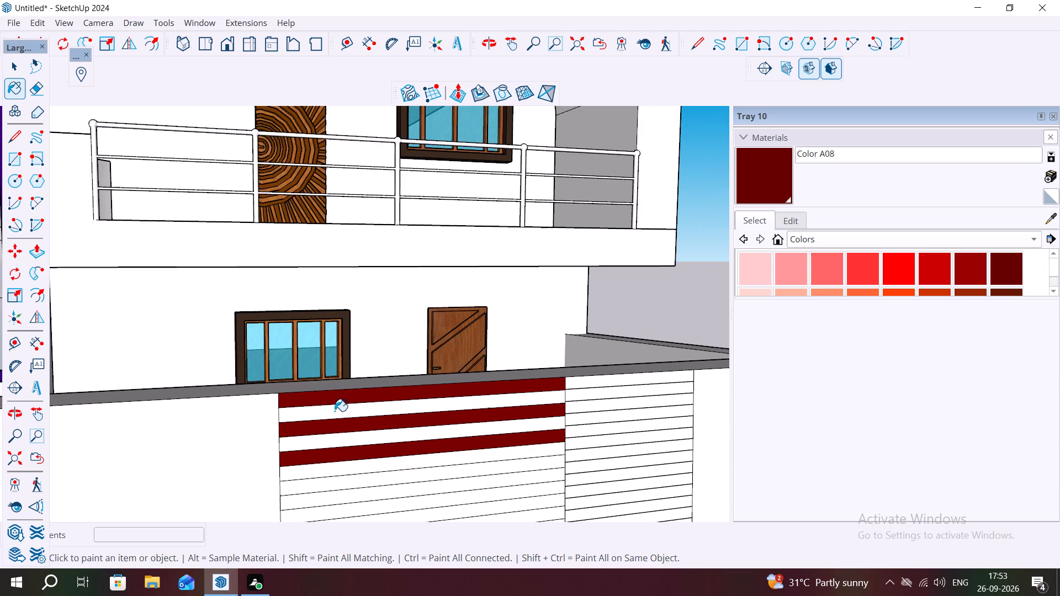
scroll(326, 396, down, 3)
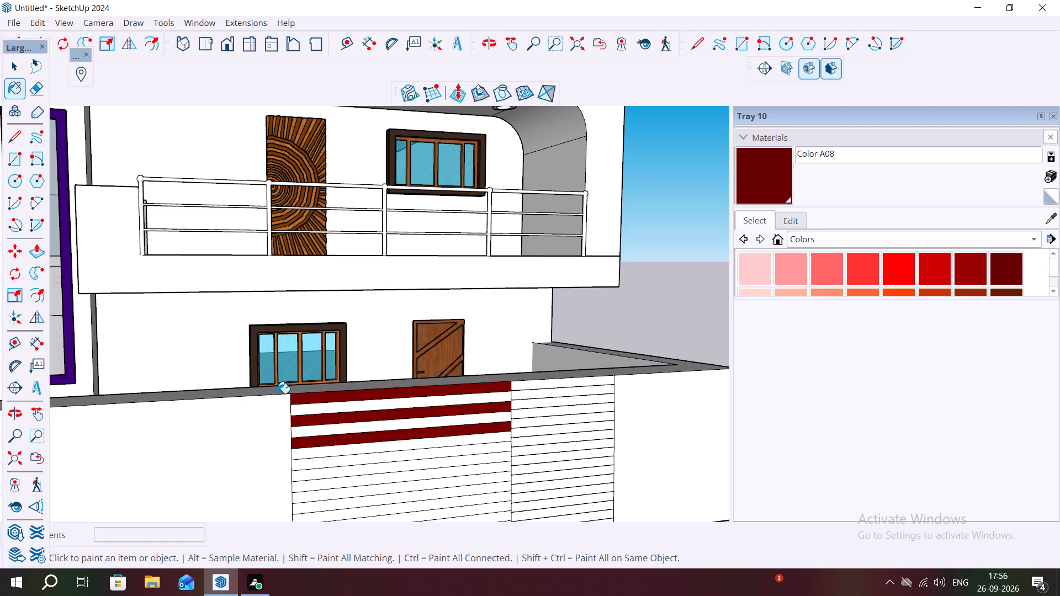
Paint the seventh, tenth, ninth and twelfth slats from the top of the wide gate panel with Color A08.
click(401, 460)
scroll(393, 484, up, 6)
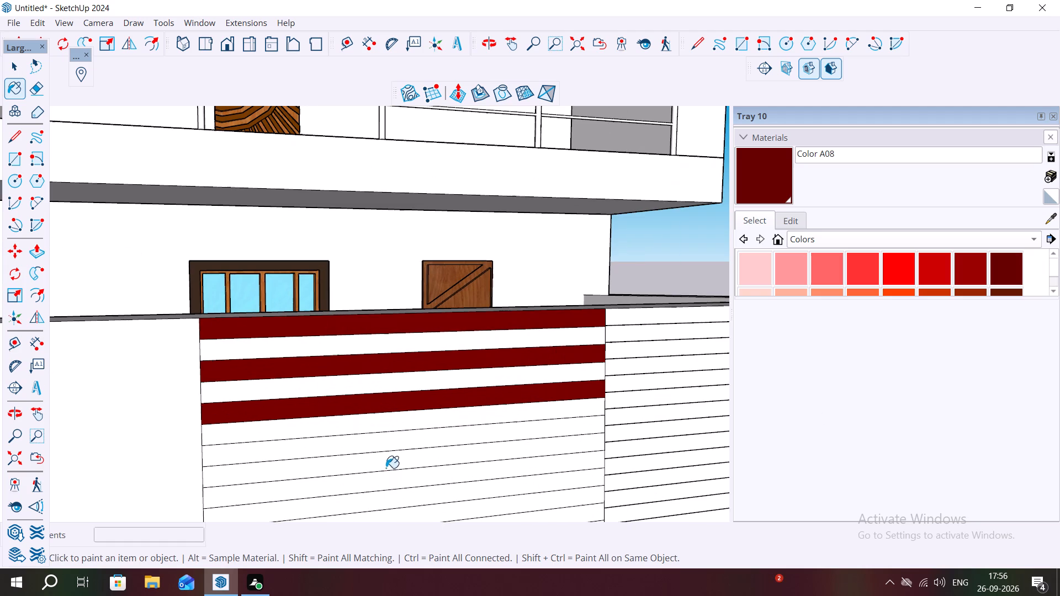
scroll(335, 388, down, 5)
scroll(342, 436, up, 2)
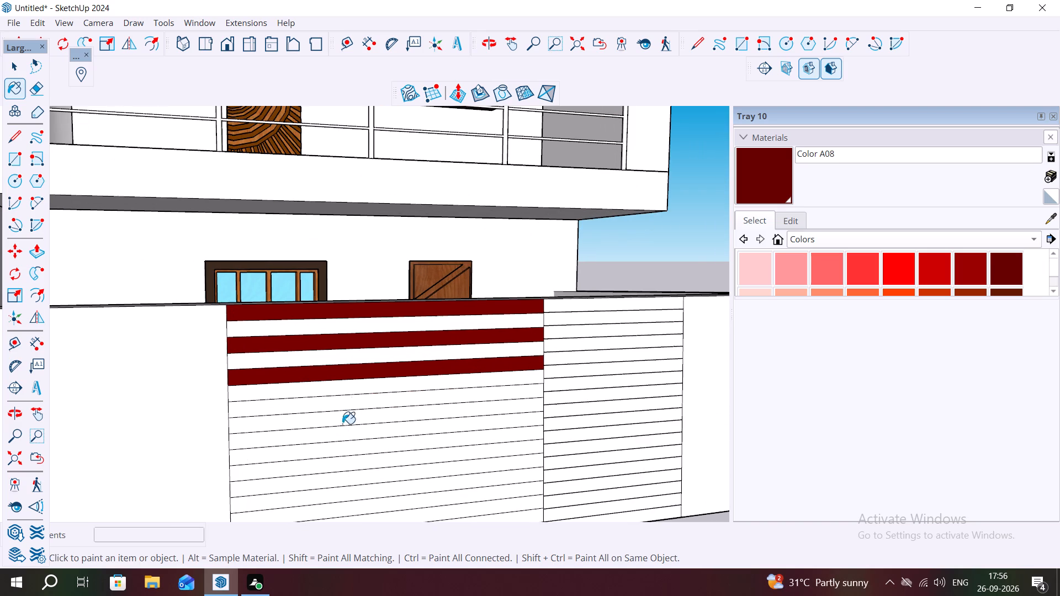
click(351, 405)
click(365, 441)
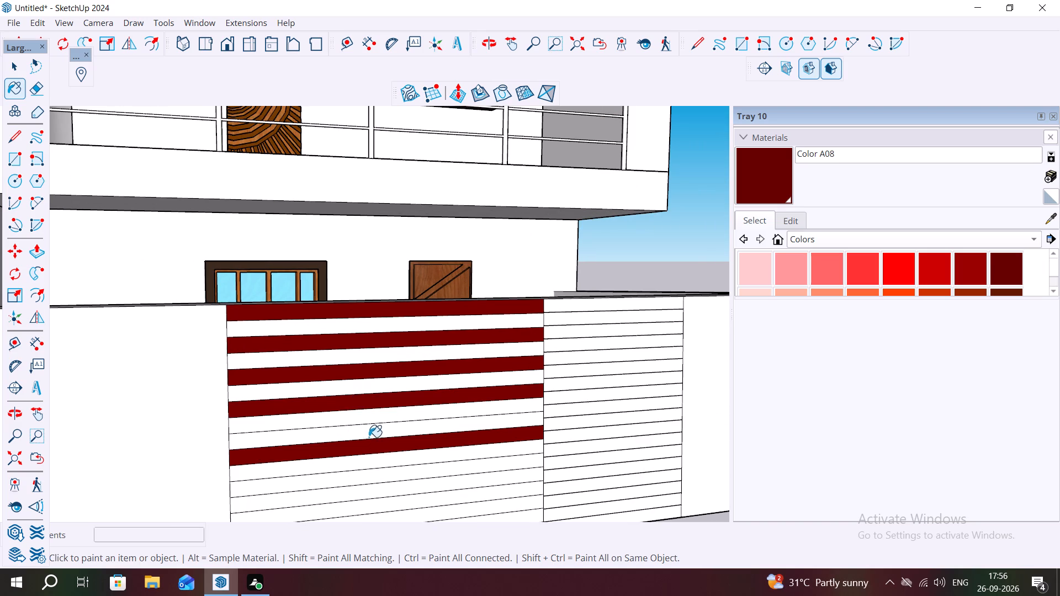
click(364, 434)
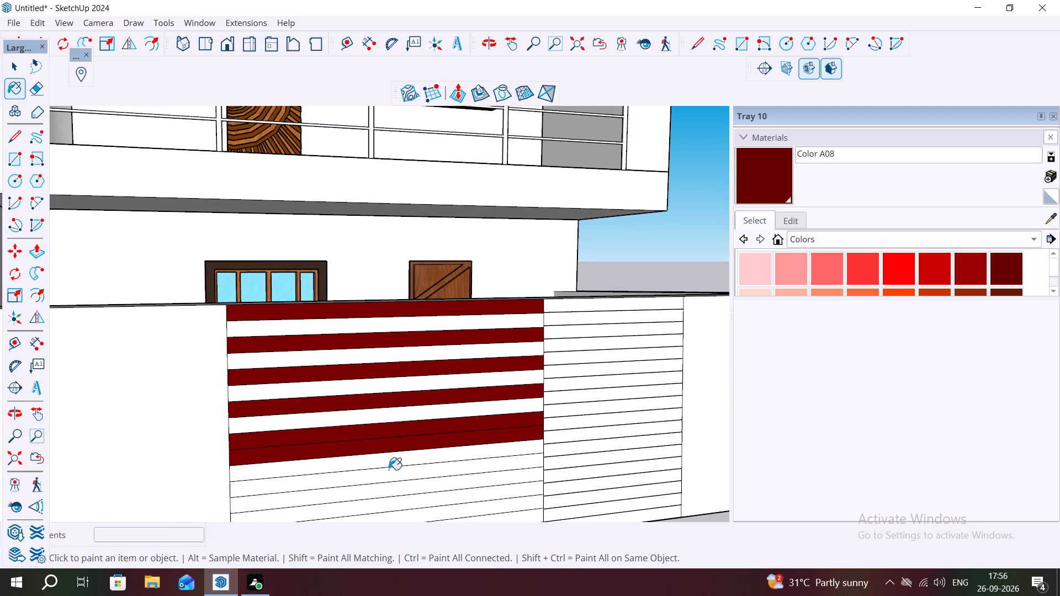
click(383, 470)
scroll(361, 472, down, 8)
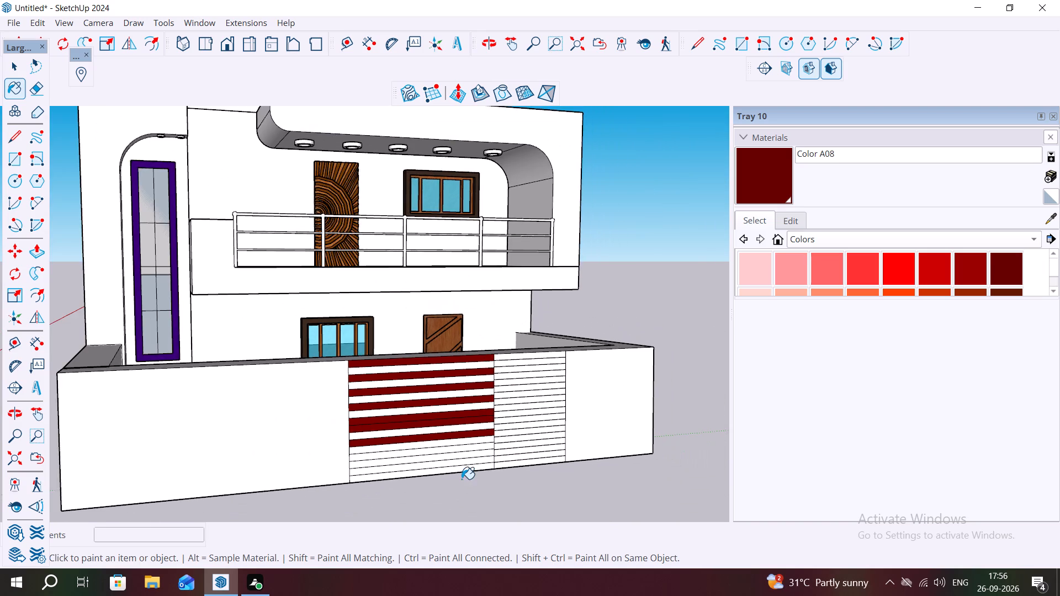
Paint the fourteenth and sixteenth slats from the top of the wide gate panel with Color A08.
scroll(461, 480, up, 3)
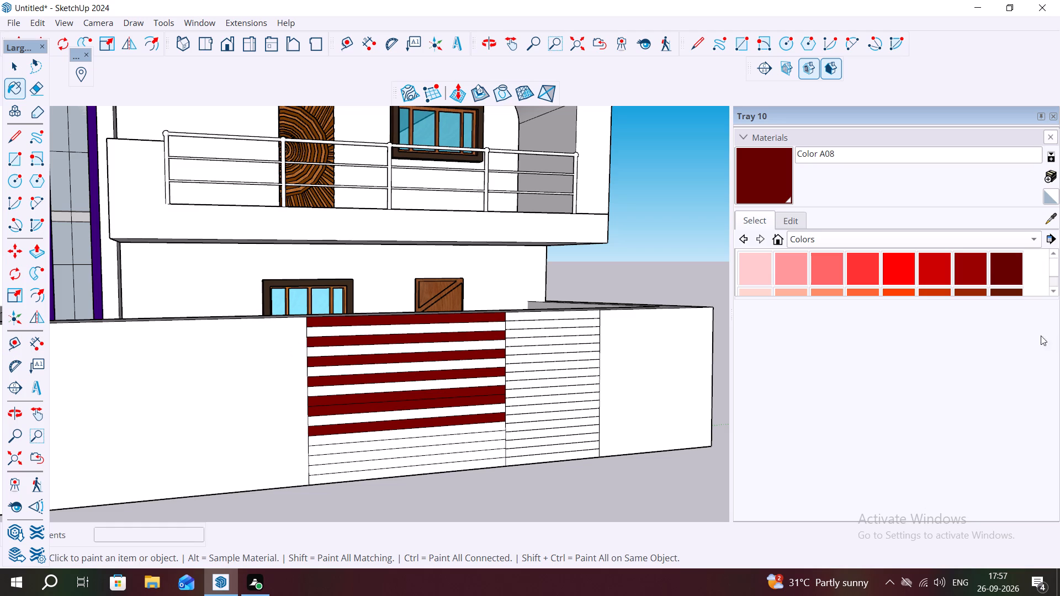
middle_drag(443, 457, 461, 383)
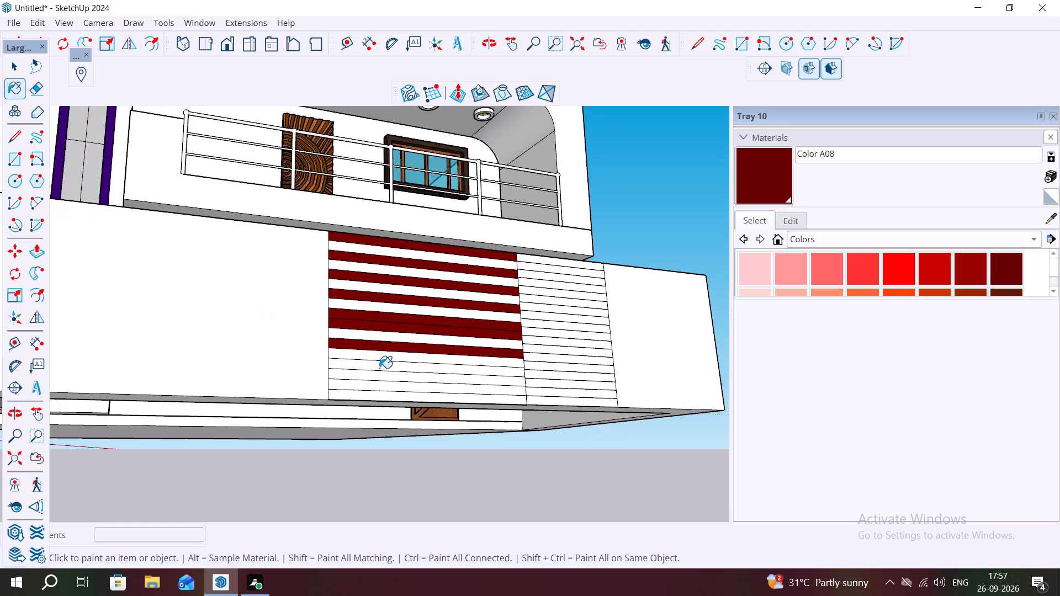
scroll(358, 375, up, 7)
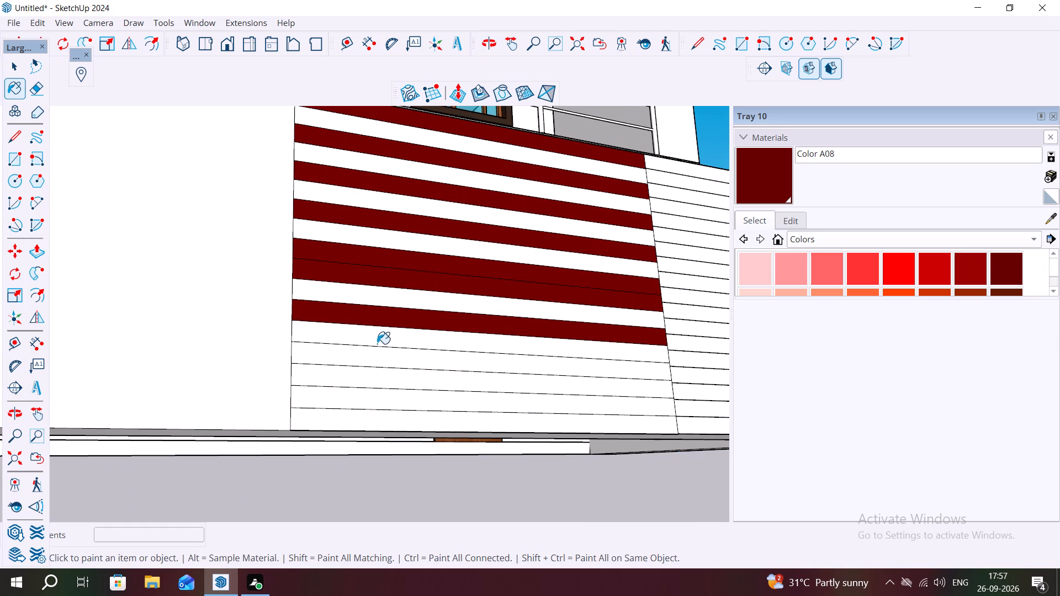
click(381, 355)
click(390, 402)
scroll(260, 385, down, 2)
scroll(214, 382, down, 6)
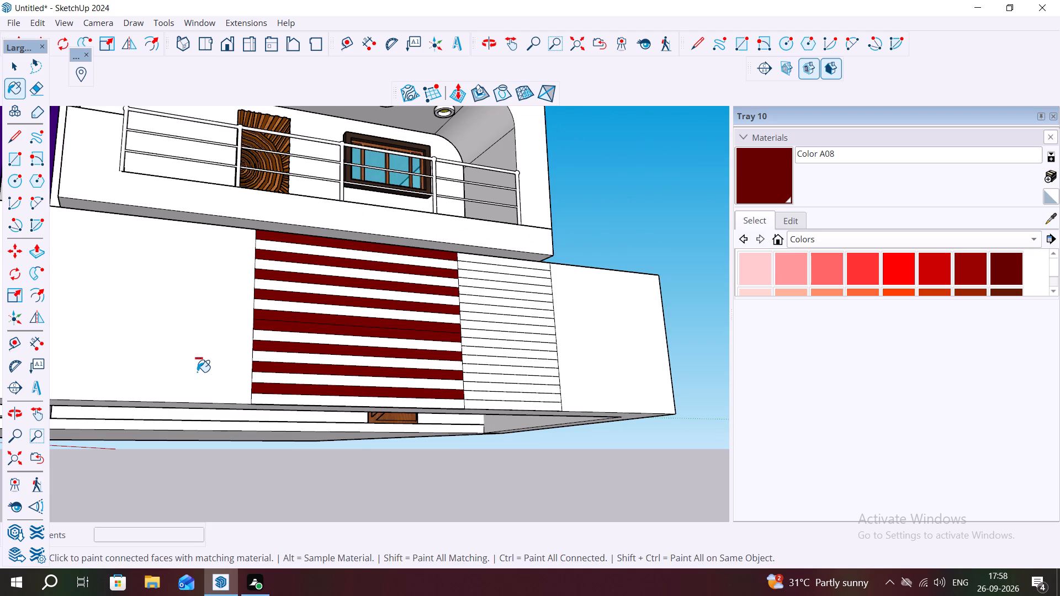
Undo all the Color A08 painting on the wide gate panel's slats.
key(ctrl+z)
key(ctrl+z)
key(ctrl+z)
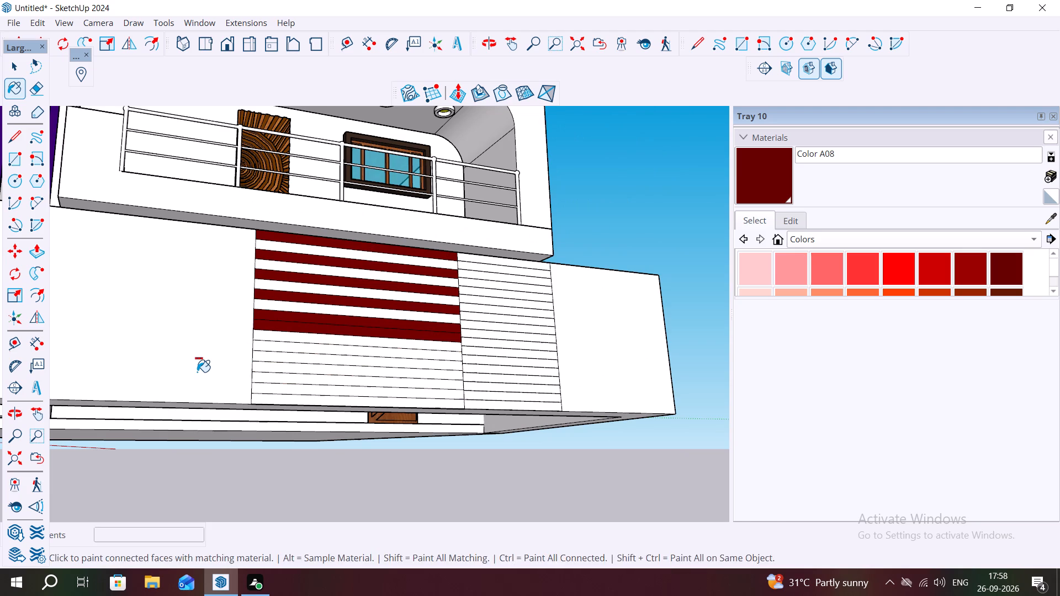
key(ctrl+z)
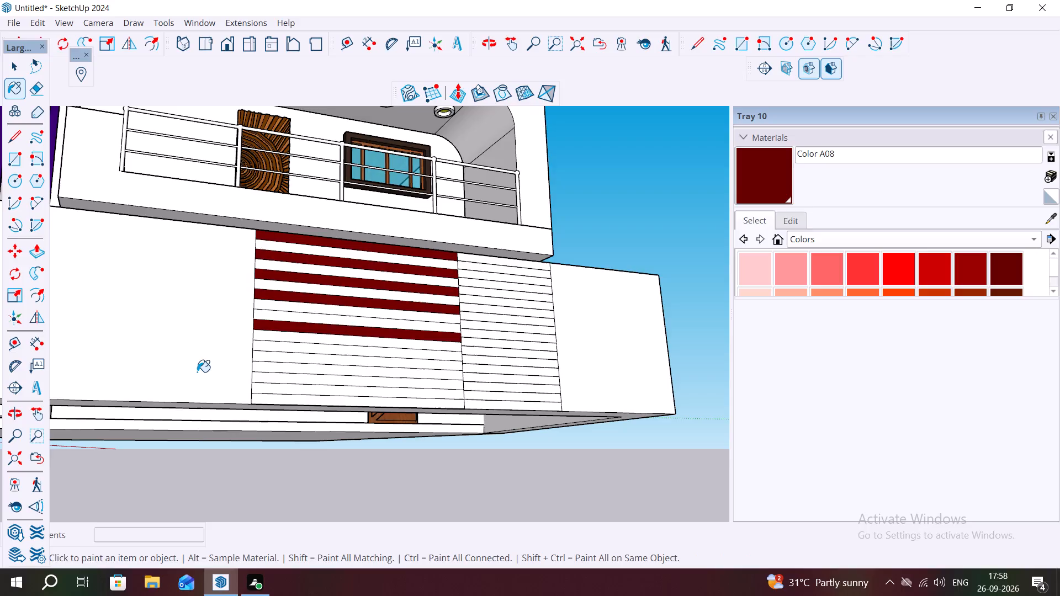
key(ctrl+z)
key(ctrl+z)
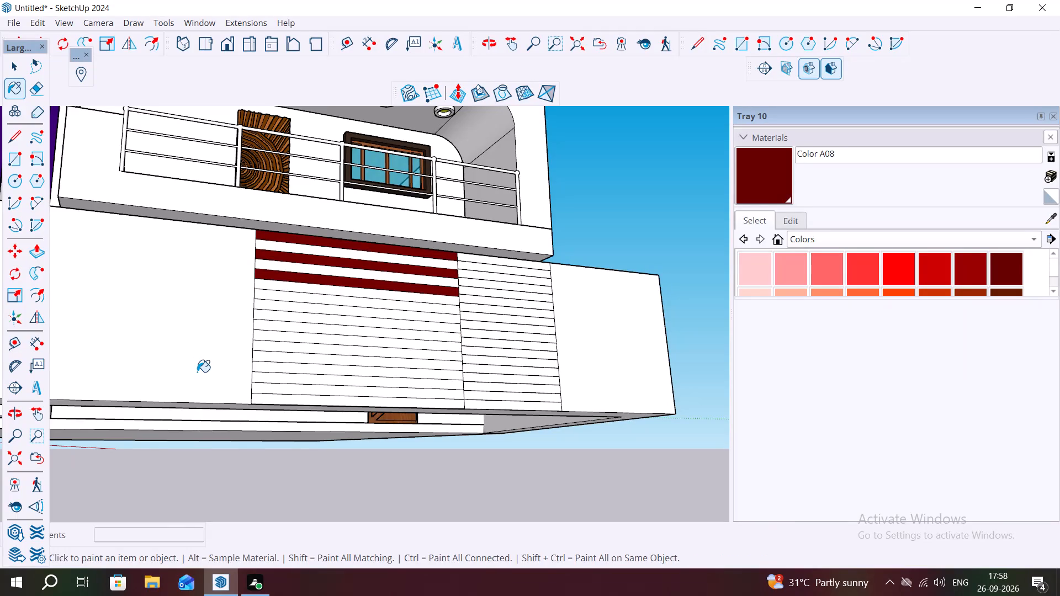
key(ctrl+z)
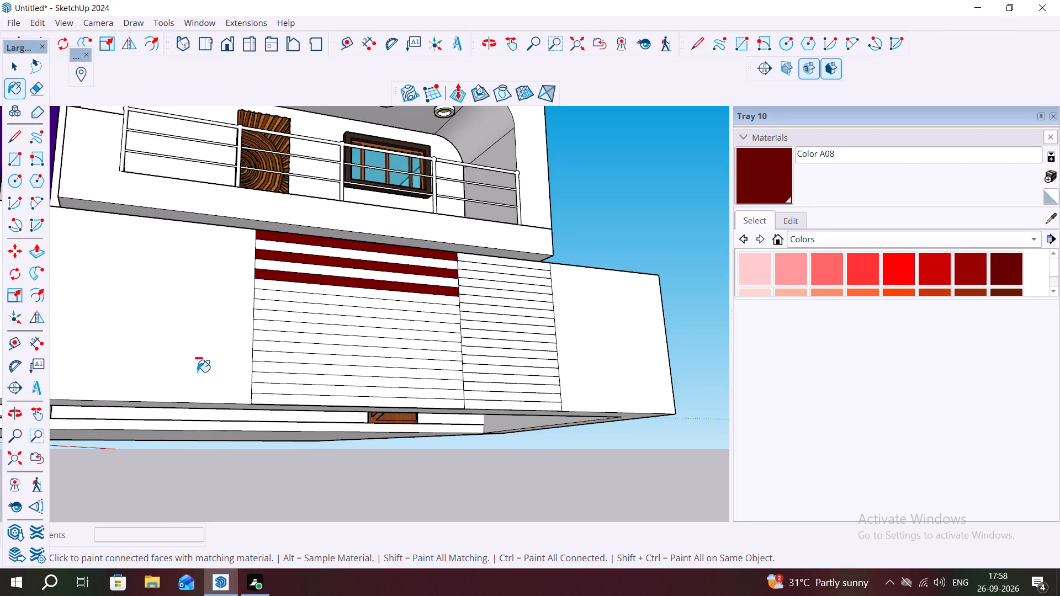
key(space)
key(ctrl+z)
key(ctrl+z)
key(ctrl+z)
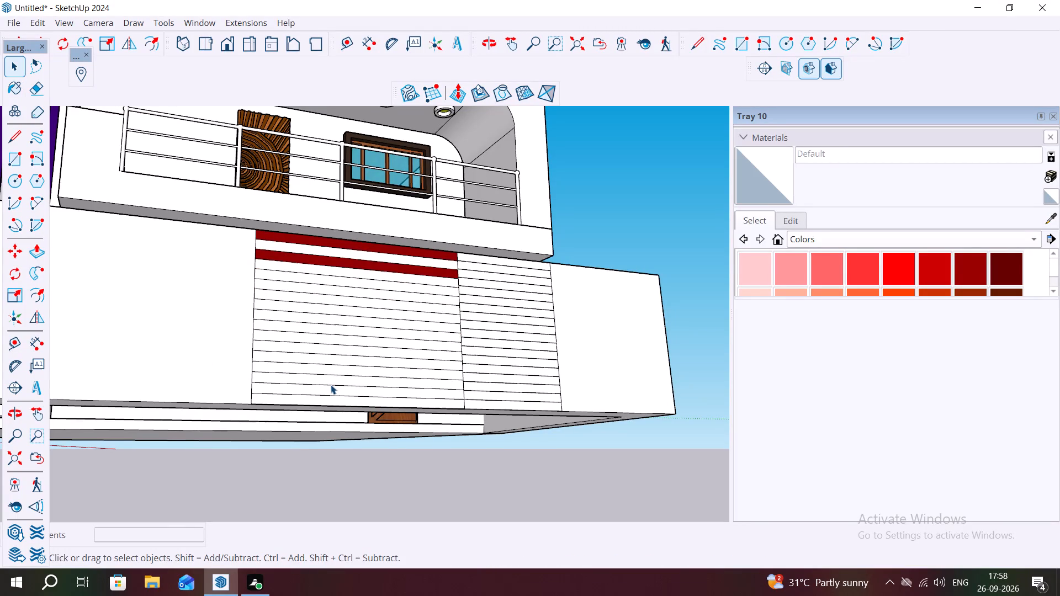
Undo the 0022_Maroon painting on the wide gate panel and the narrow panel's strip array, keeping the narrow panel's top strip.
key(ctrl+z)
key(ctrl+z)
key(ctrl+z)
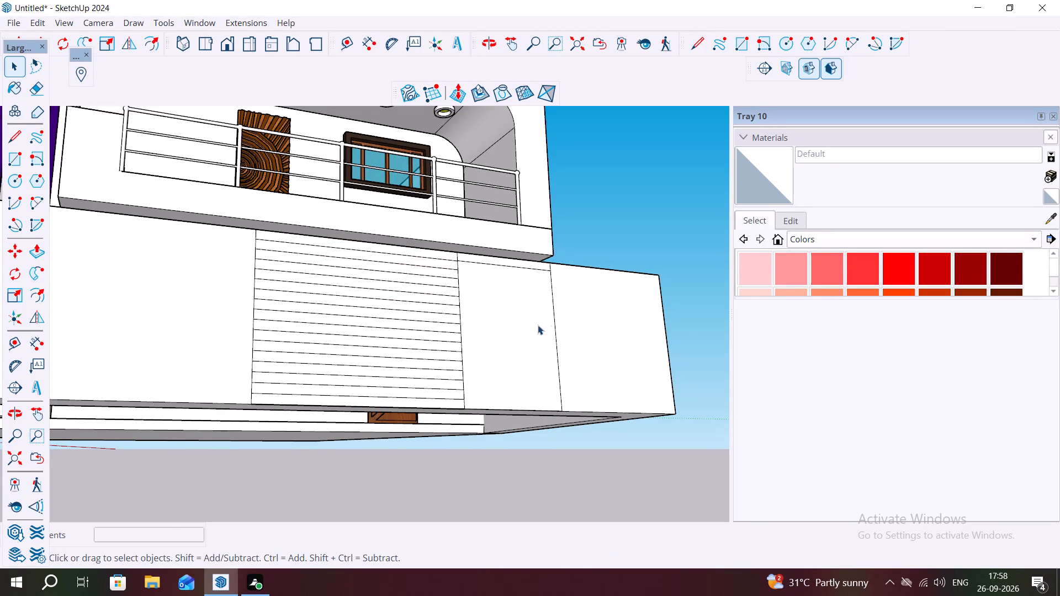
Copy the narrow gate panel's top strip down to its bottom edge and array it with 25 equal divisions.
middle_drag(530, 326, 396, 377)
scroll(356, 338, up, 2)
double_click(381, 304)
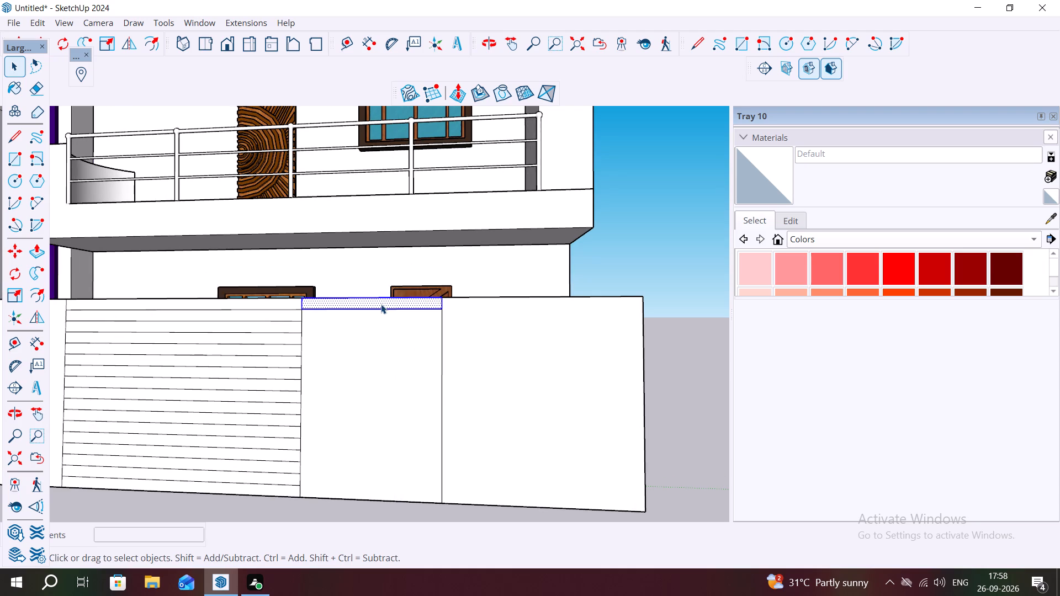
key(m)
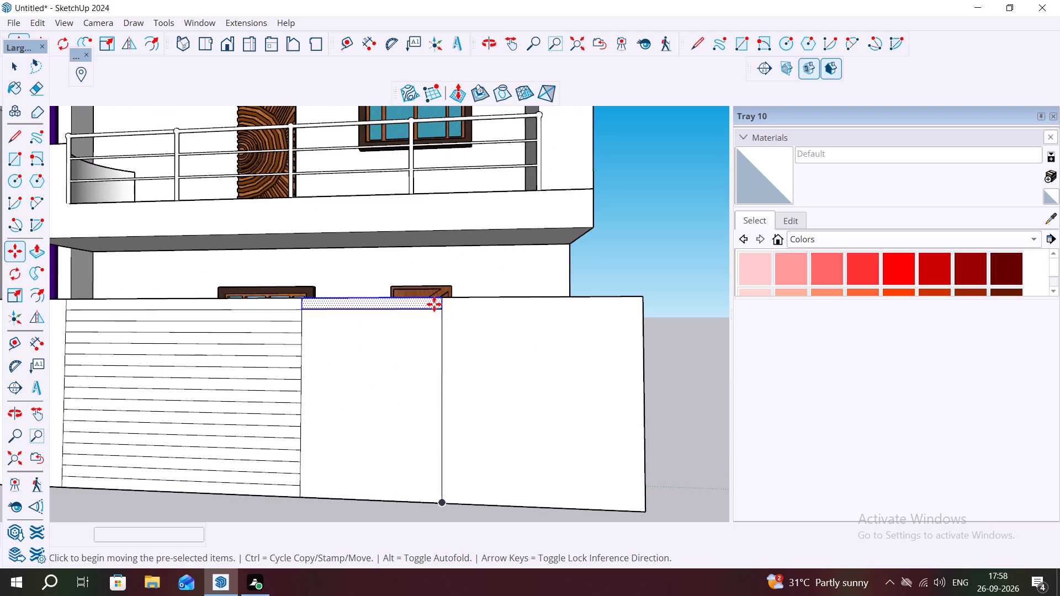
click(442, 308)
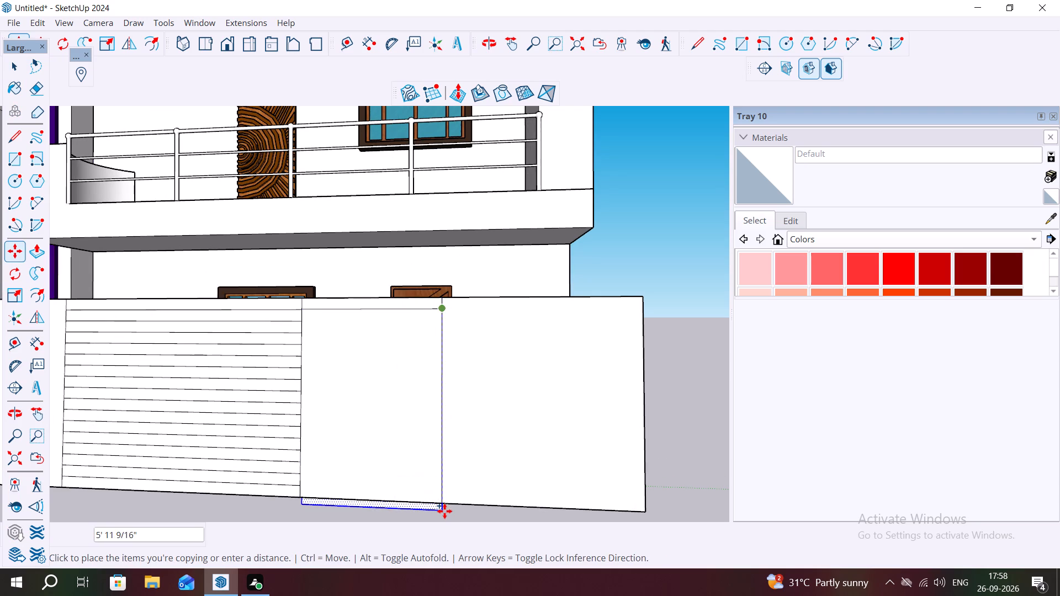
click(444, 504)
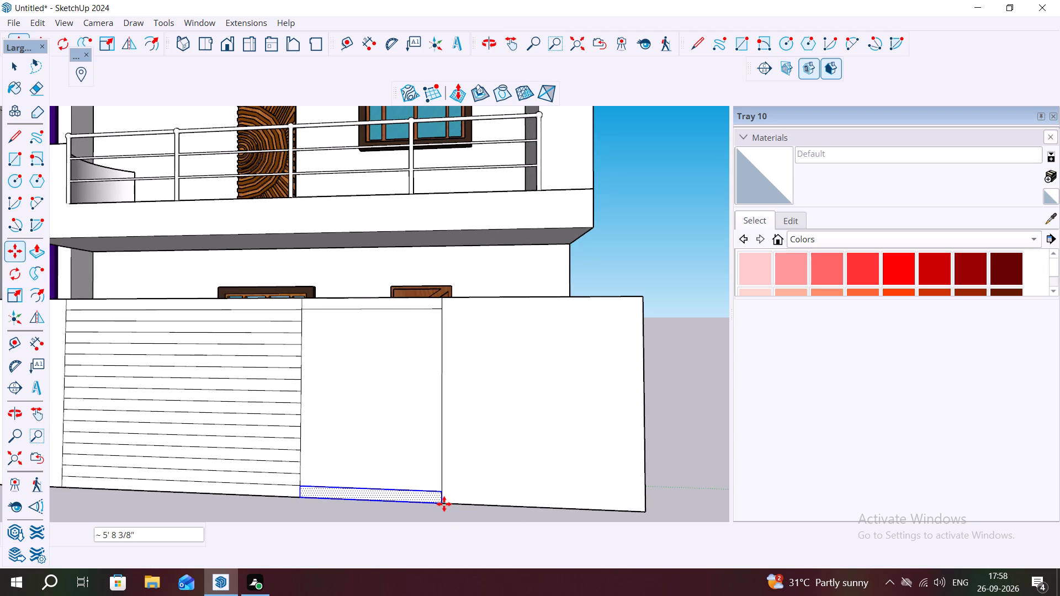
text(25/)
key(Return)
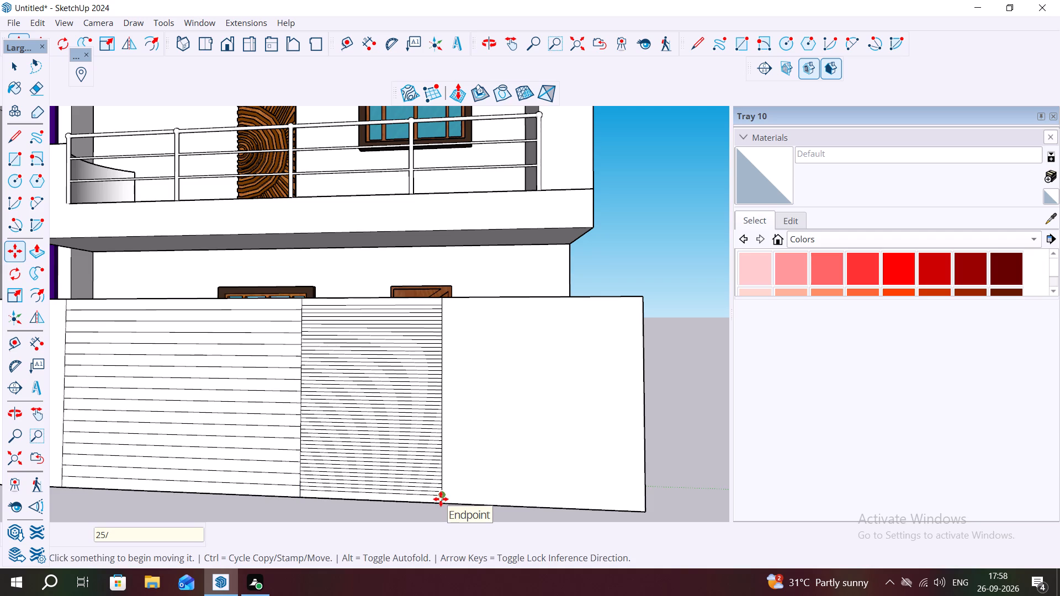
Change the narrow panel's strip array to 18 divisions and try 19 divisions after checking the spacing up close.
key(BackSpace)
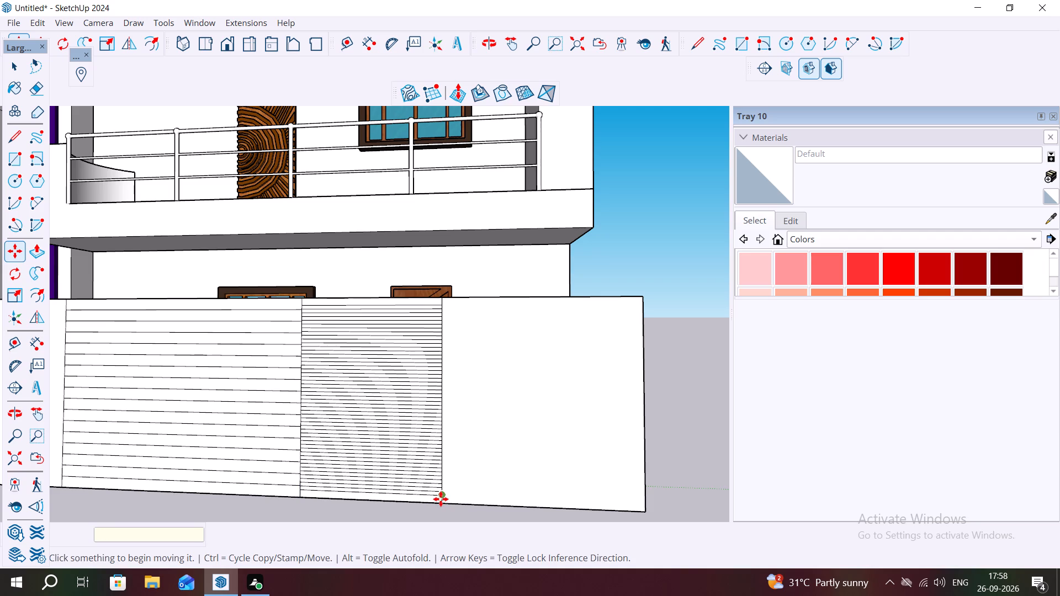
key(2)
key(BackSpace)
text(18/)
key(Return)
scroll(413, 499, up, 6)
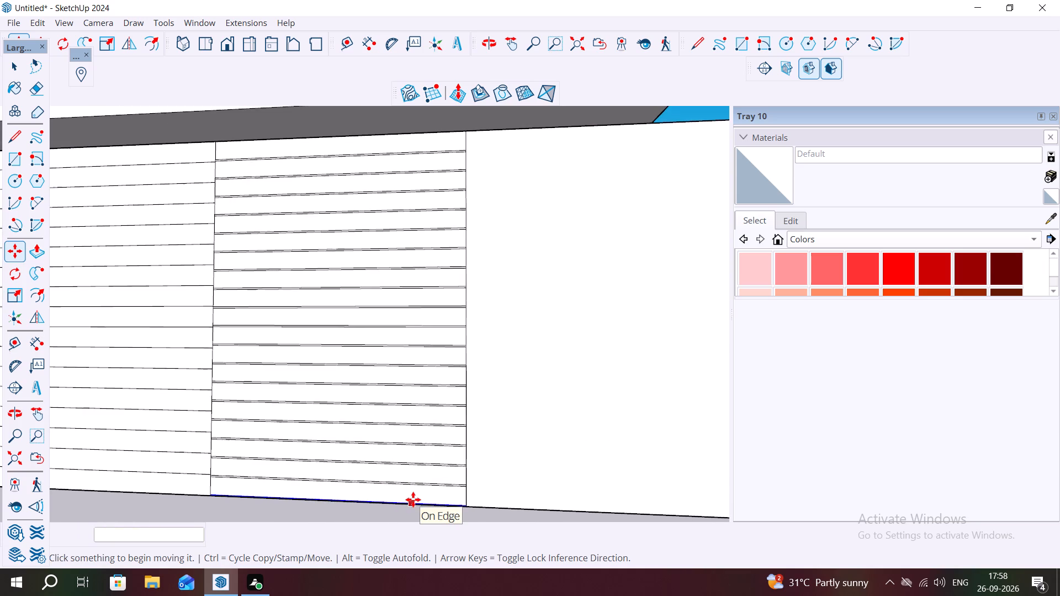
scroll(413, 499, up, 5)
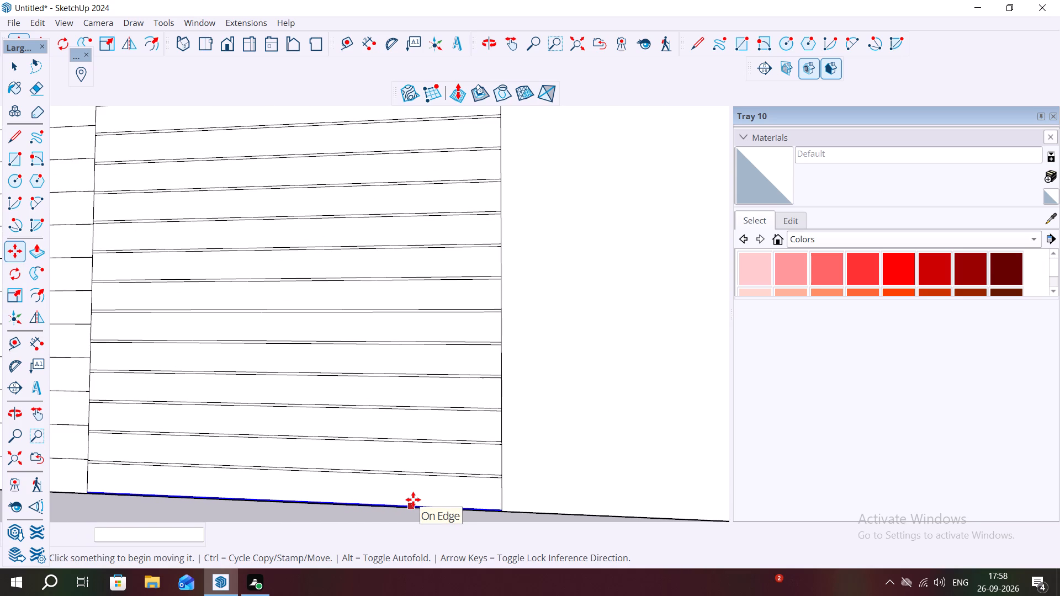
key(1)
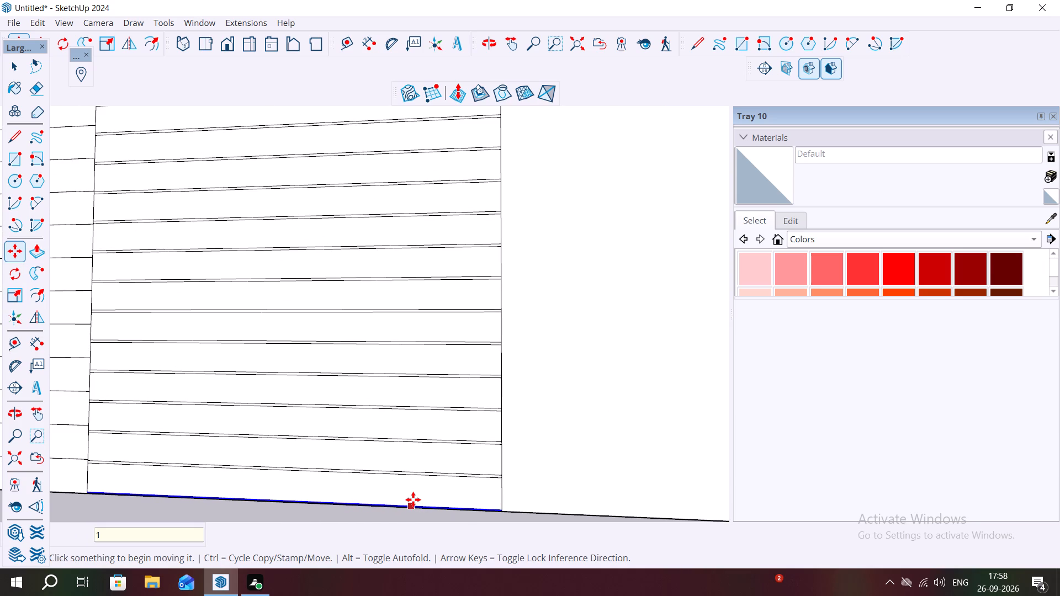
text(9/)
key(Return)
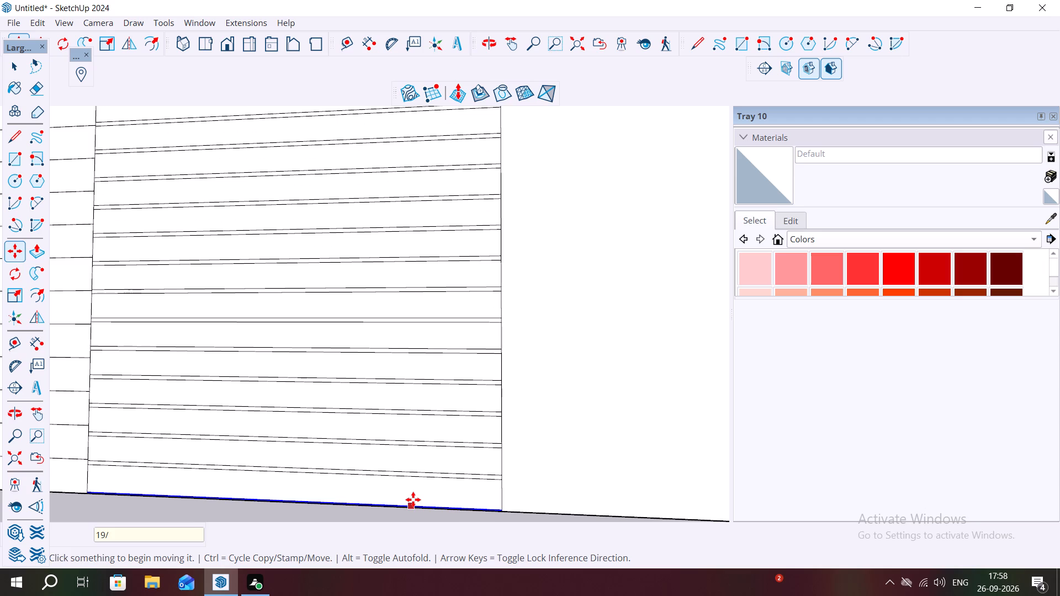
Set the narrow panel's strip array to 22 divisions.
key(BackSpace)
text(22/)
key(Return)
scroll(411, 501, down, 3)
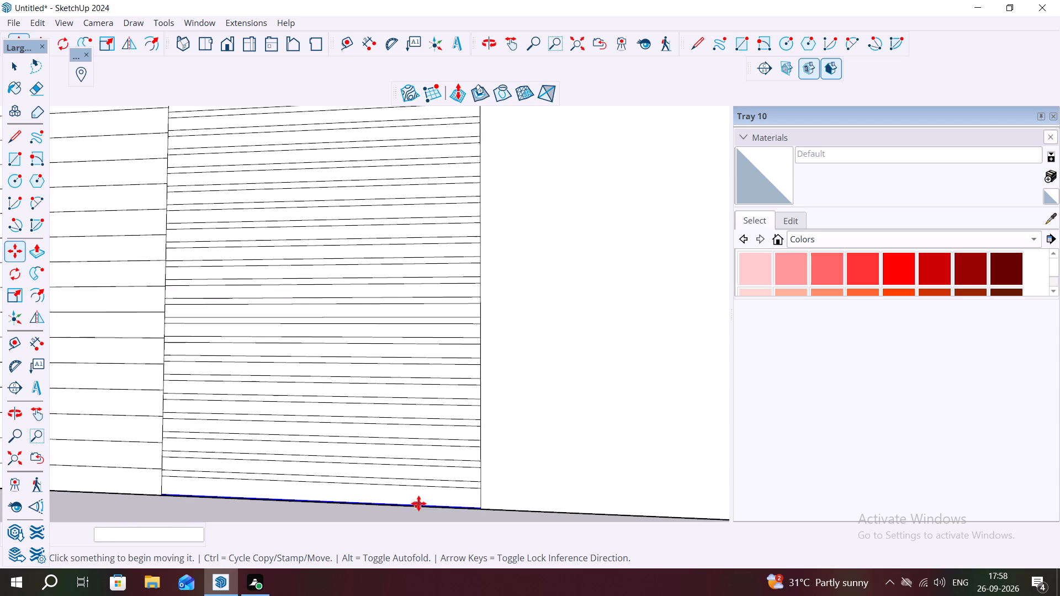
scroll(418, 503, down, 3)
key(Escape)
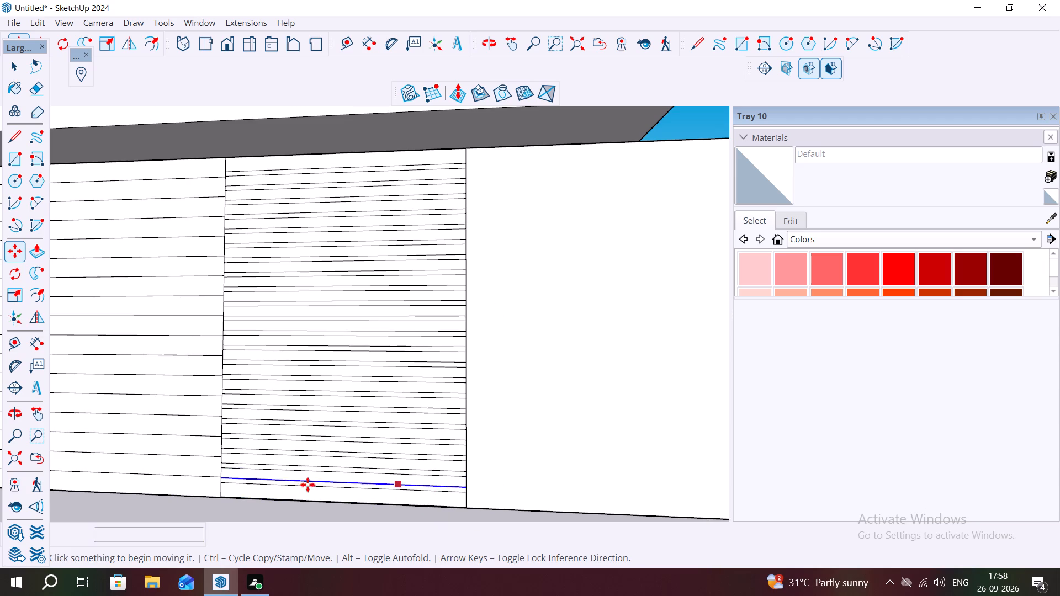
Undo the strip arrays and bottom strip copies on both gate panels, keeping only each panel's top strip.
key(space)
middle_drag(199, 379, 436, 377)
scroll(480, 350, down, 3)
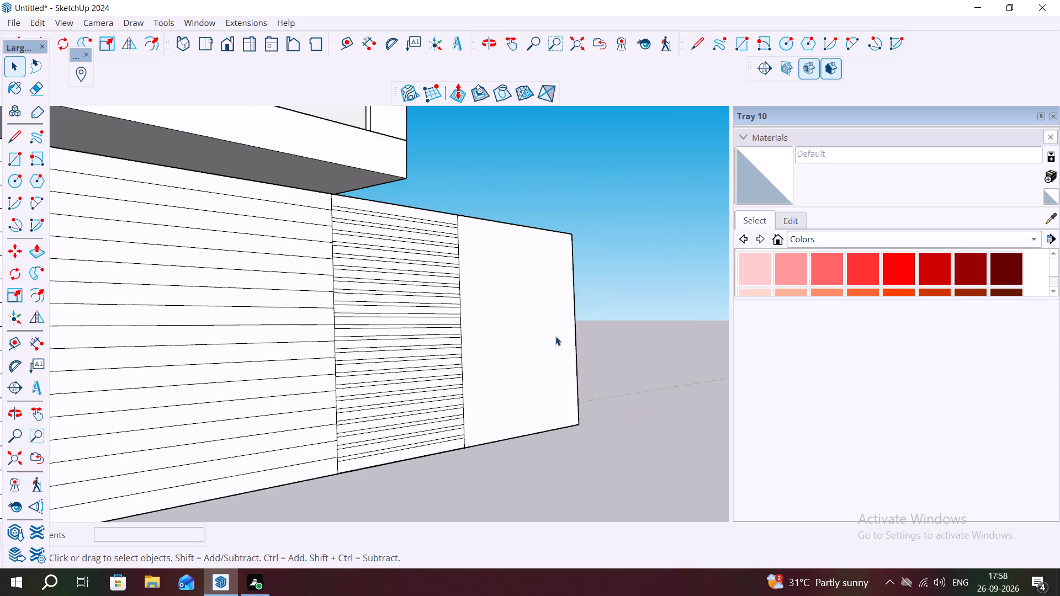
scroll(555, 336, down, 4)
click(243, 437)
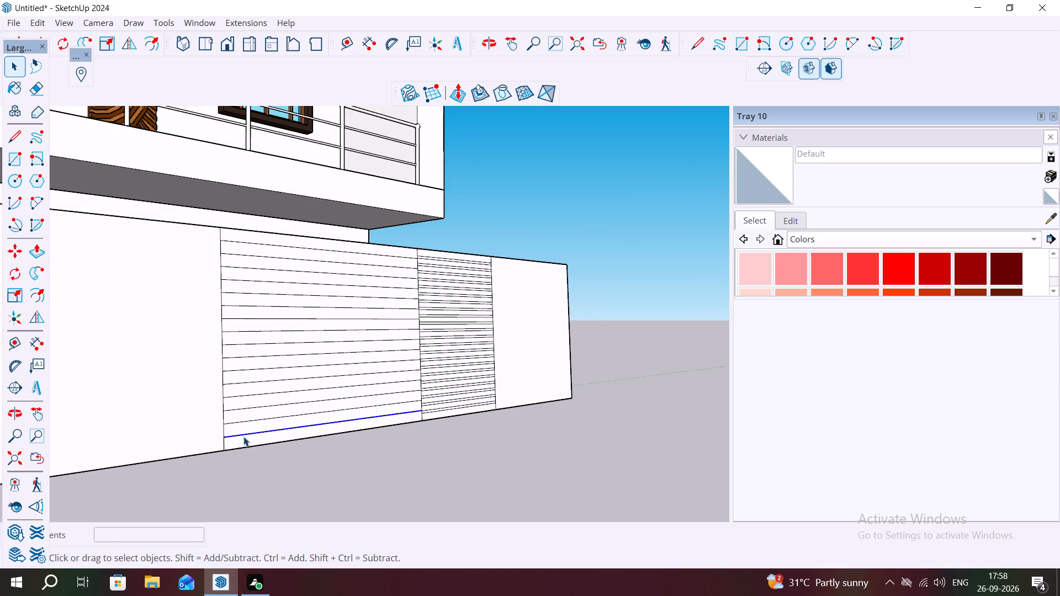
click(243, 428)
click(243, 428)
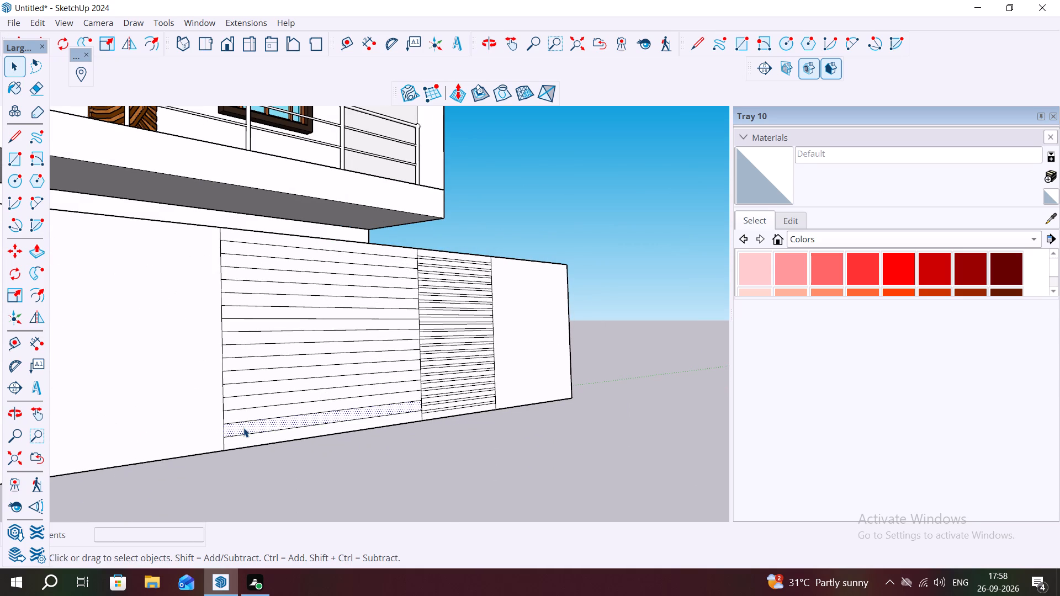
scroll(318, 451, down, 2)
middle_drag(433, 425, 409, 430)
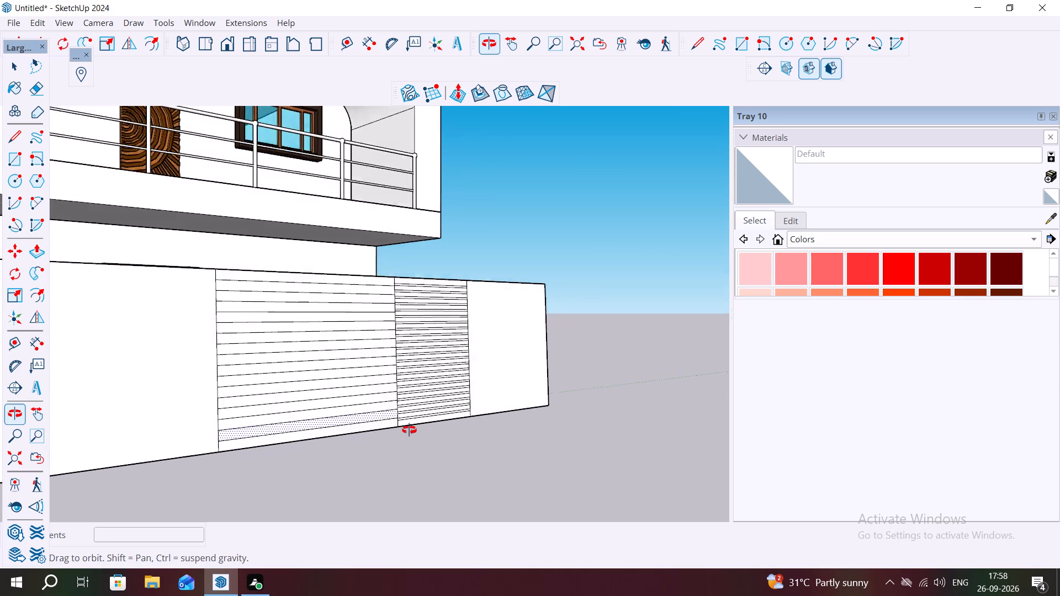
middle_drag(409, 430, 336, 457)
key(ctrl+z)
key(ctrl+z)
key(ctrl+z)
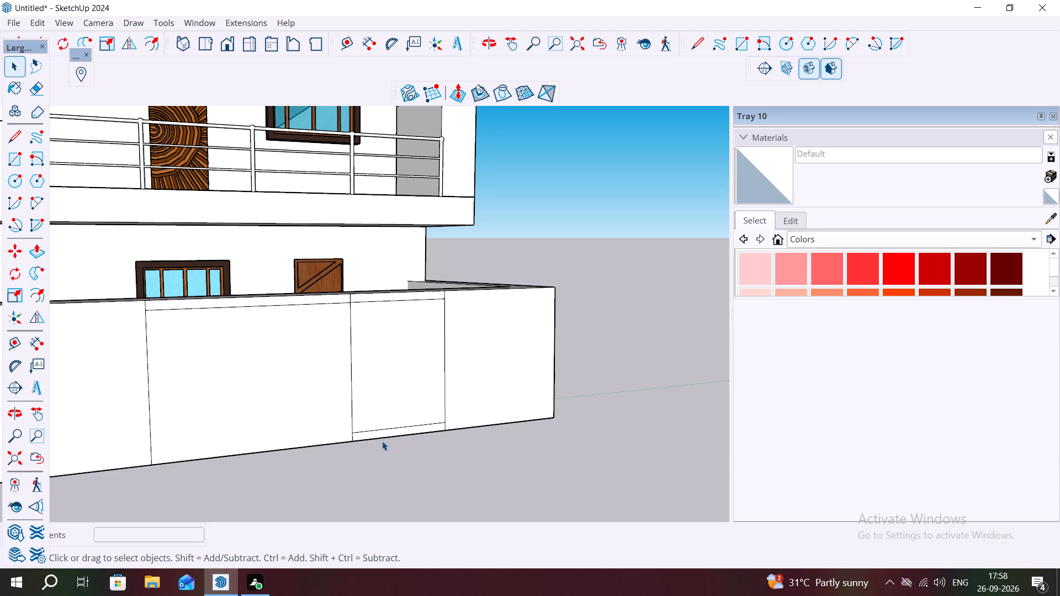
key(ctrl+z)
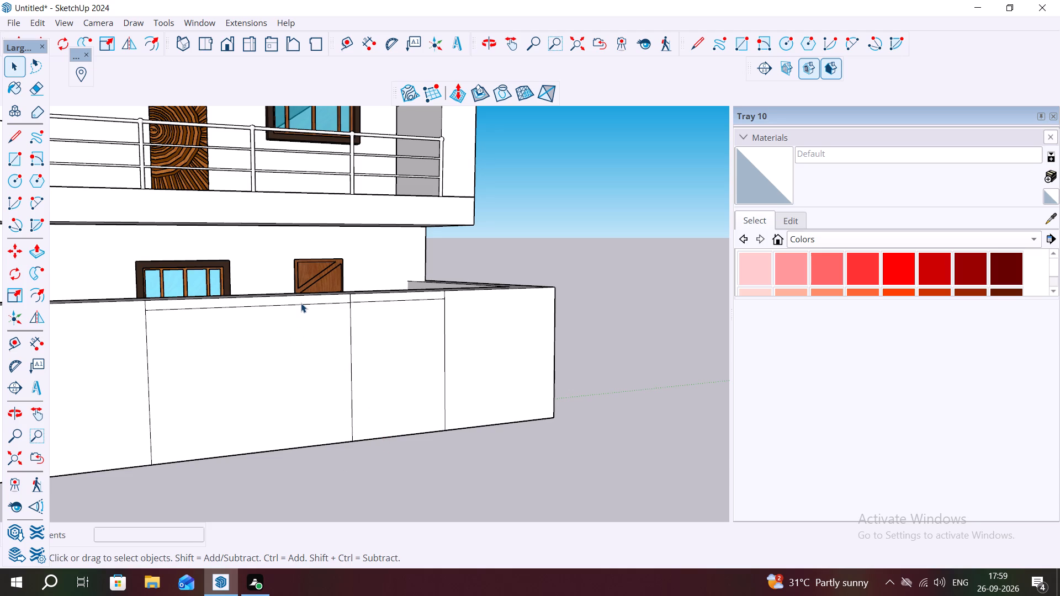
Copy the wide gate panel's top strip about 5' 8 1/4" down to its bottom edge and array it with 30 divisions.
double_click(301, 301)
key(m)
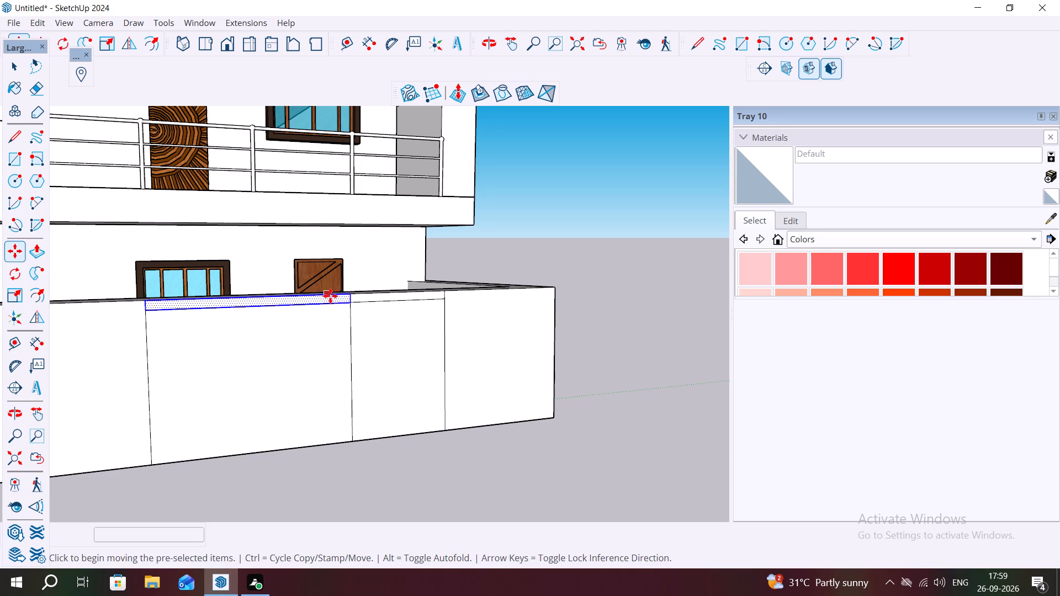
click(344, 304)
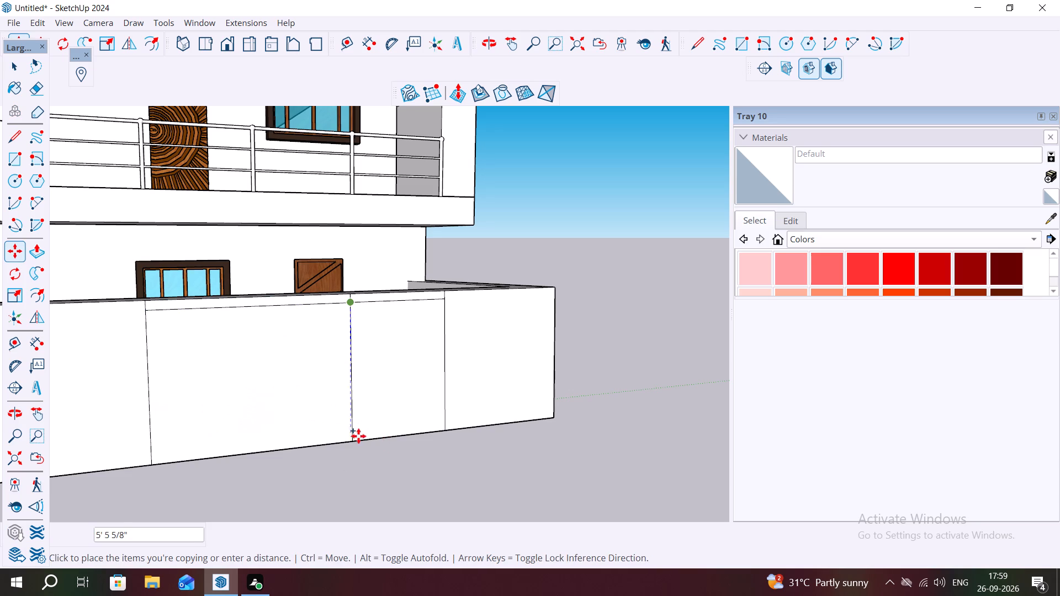
scroll(352, 434, up, 7)
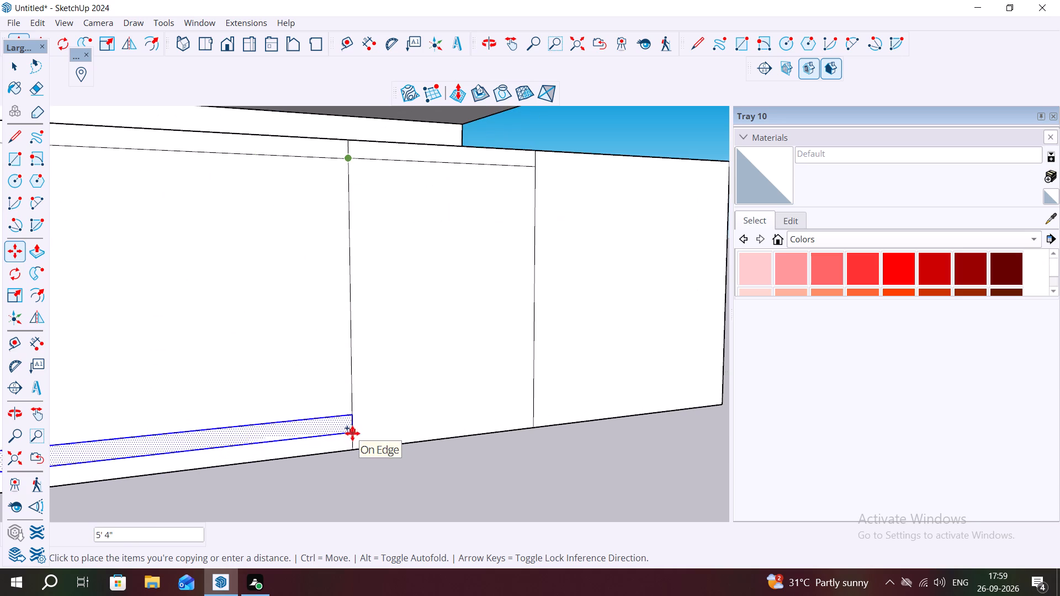
click(354, 444)
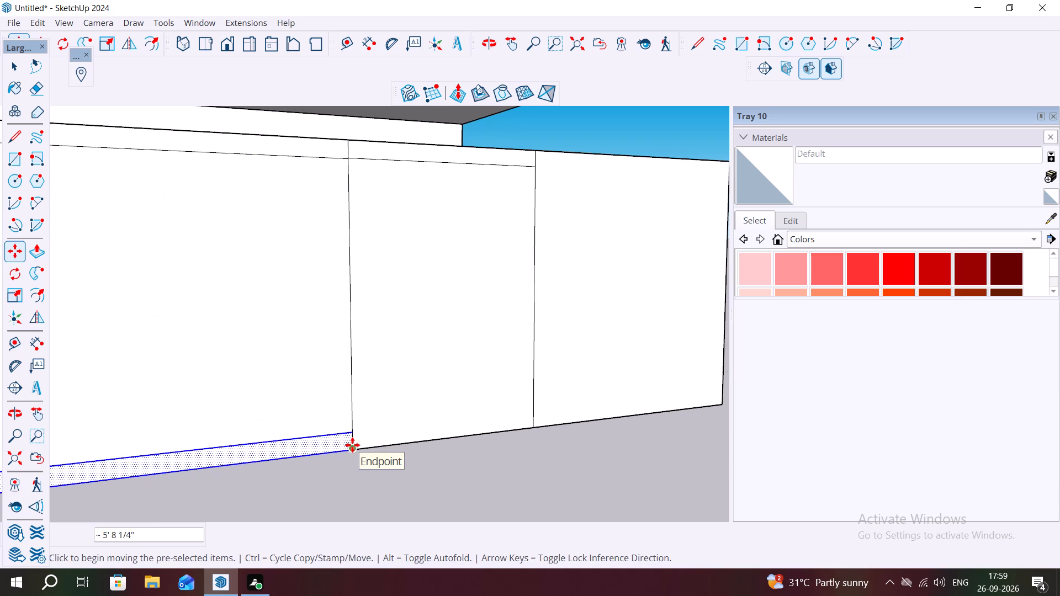
key(2)
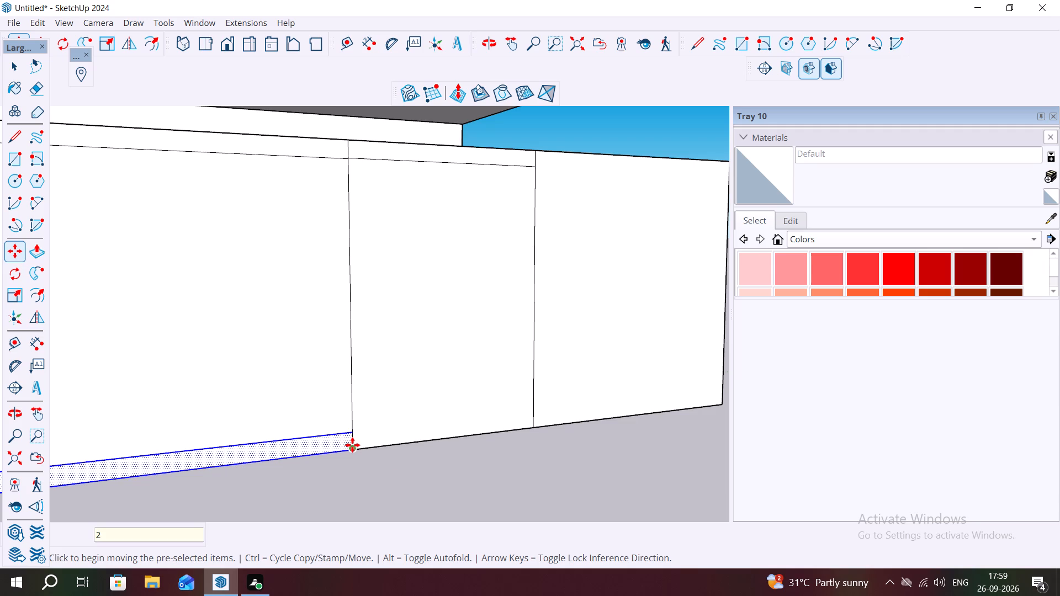
key(BackSpace)
text(30/)
key(Return)
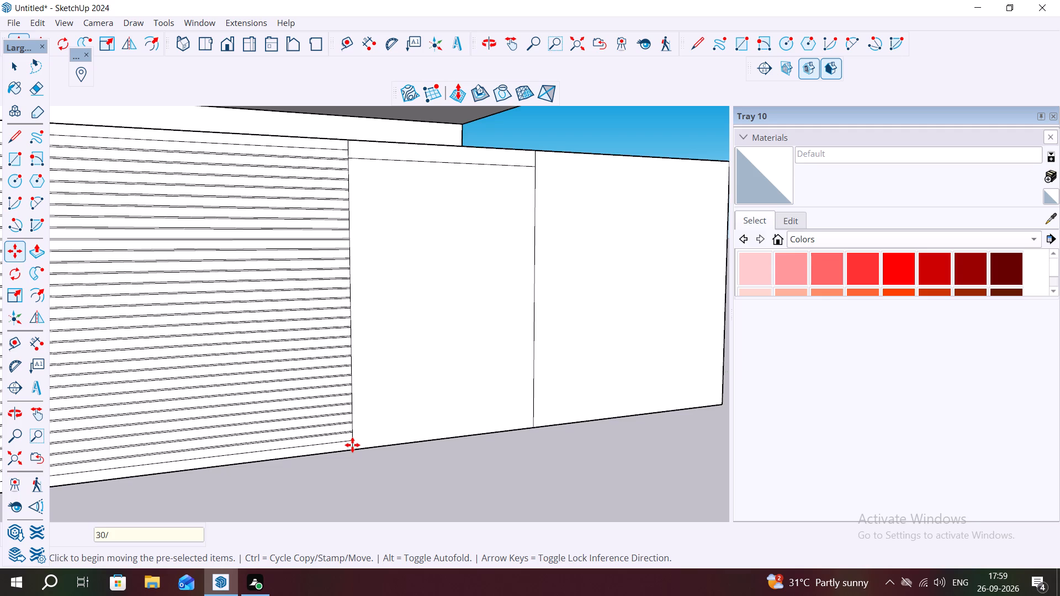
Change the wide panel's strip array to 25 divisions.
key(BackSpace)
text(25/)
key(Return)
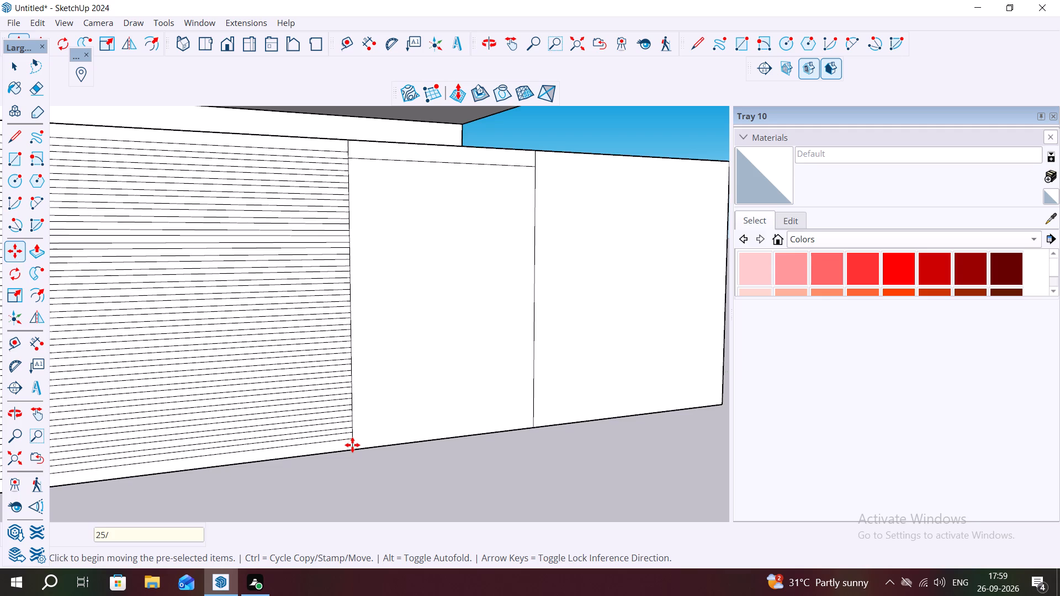
Set the wide panel's strip array to 20 divisions.
key(BackSpace)
key(2)
text(0/)
key(Return)
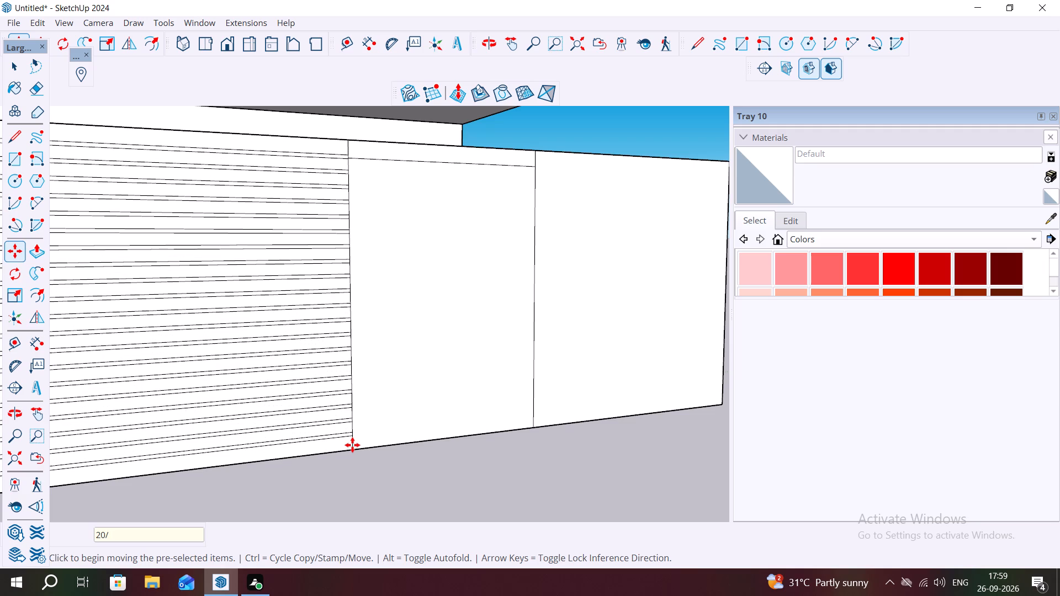
key(space)
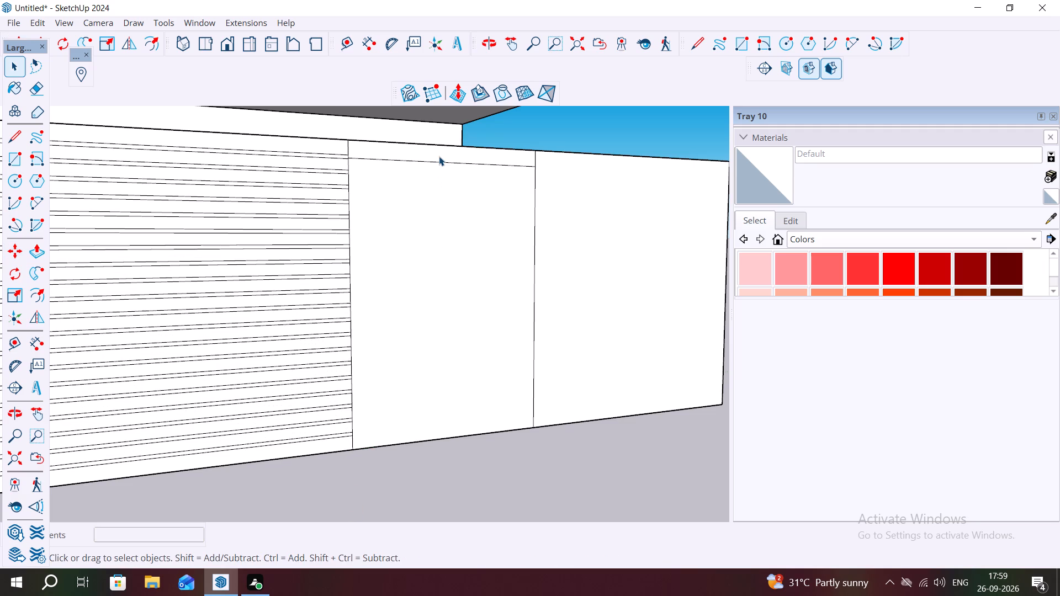
Copy the narrow gate panel's top strip about 5' 8 3/8" down to its bottom edge and array it with 22 divisions.
double_click(439, 156)
key(m)
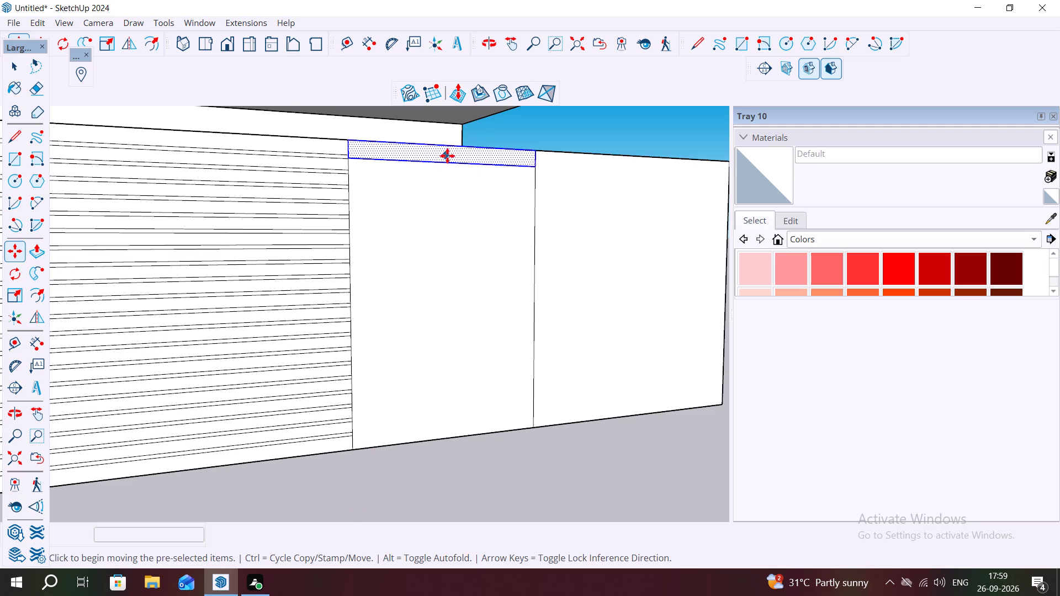
click(536, 166)
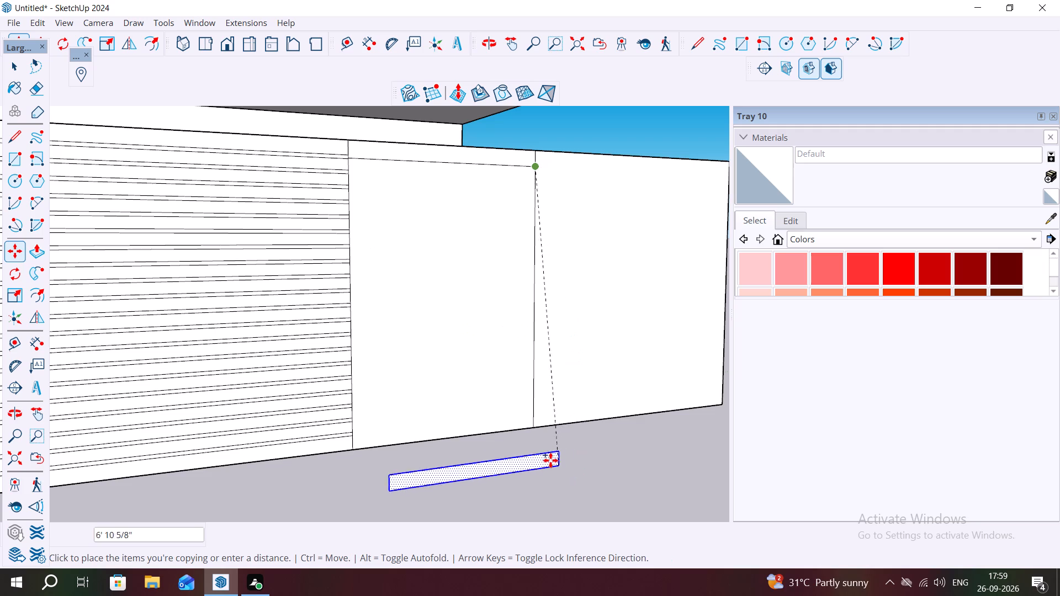
click(538, 429)
text(22)
key(slash)
key(Return)
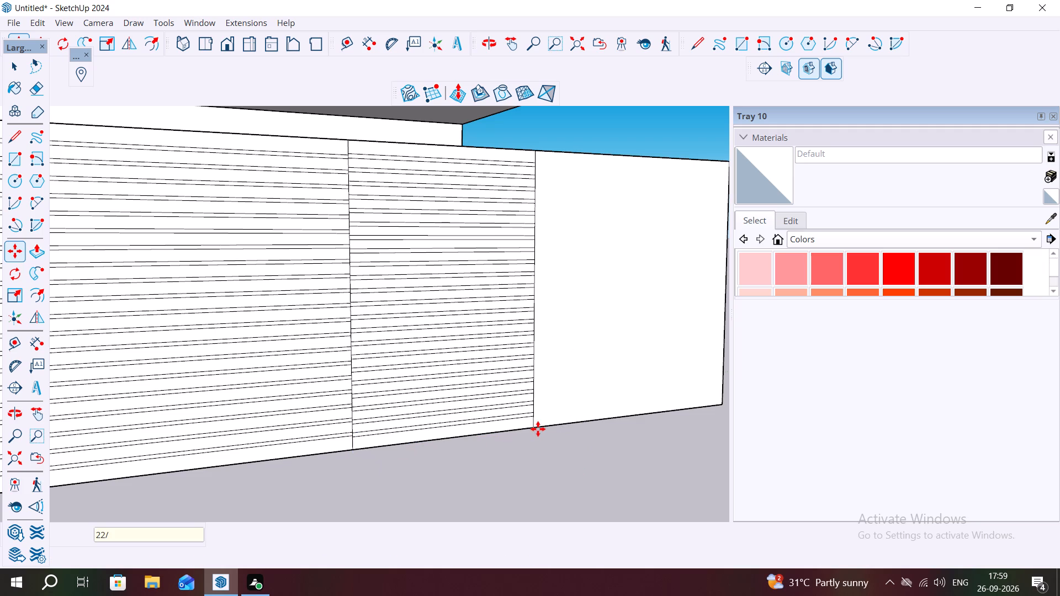
key(Escape)
key(space)
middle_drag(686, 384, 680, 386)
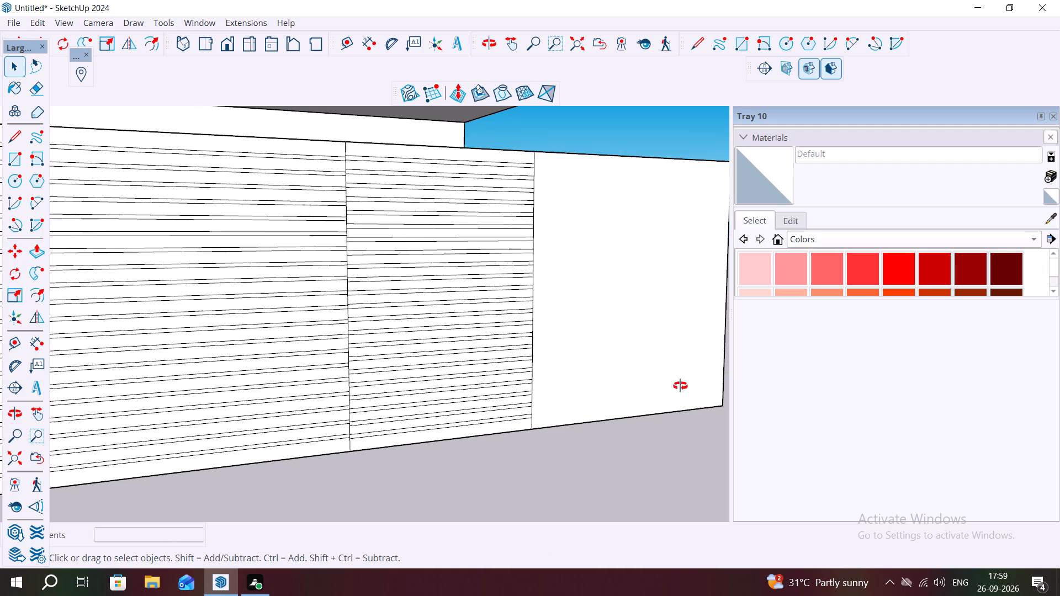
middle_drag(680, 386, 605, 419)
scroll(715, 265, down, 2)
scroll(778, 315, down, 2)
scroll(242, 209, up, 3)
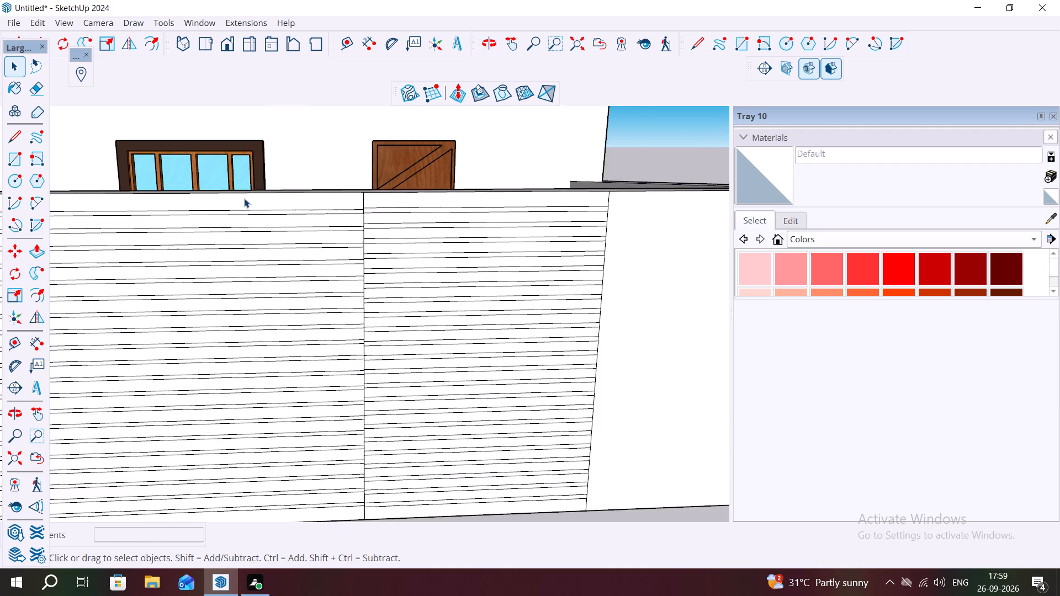
Push/Pull the wide gate panel's top slat outward by 1".
scroll(244, 198, up, 6)
click(362, 249)
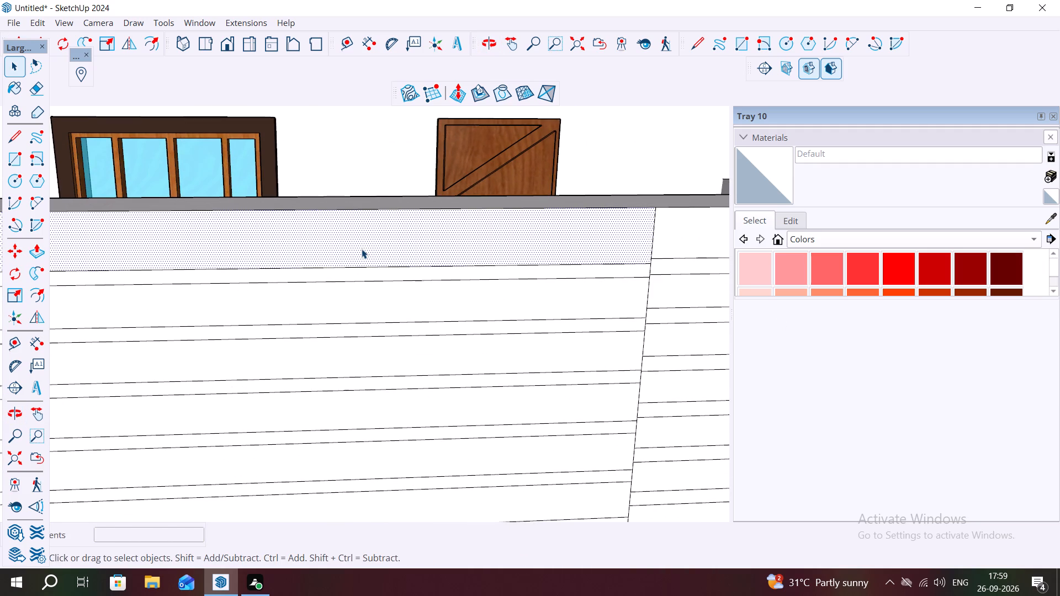
key(p)
drag(361, 248, 363, 256)
key(1)
key(shift+quotedbl)
key(Return)
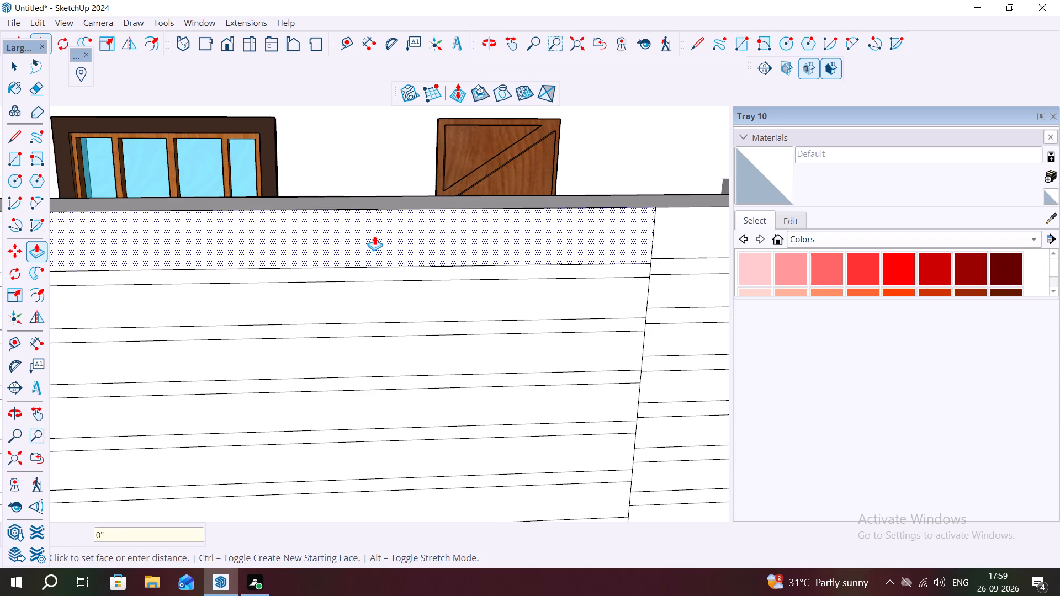
drag(374, 236, 377, 244)
text(1")
key(Return)
middle_drag(385, 231, 333, 191)
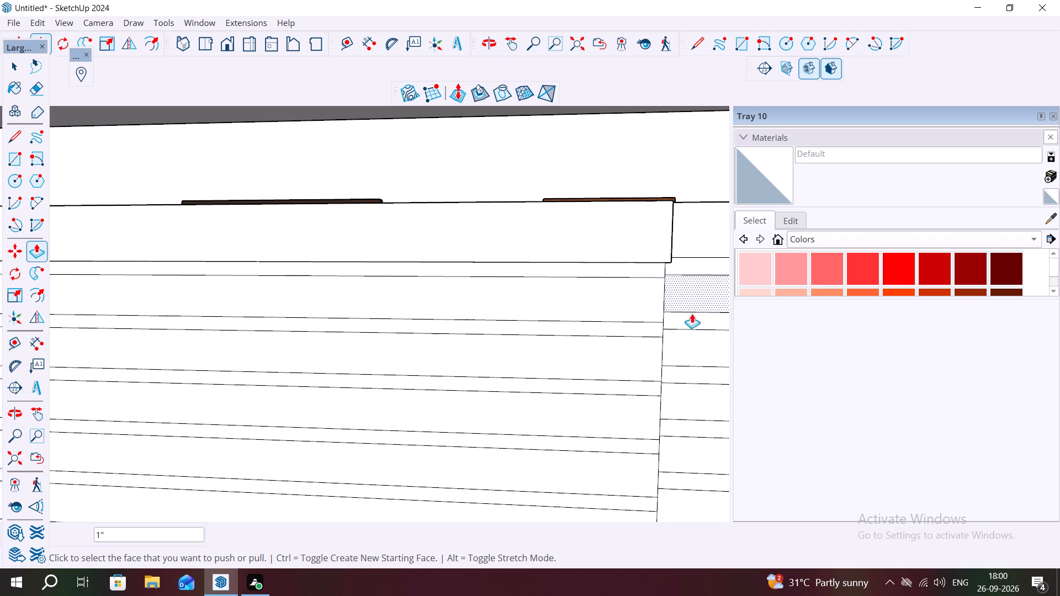
middle_drag(684, 308, 558, 319)
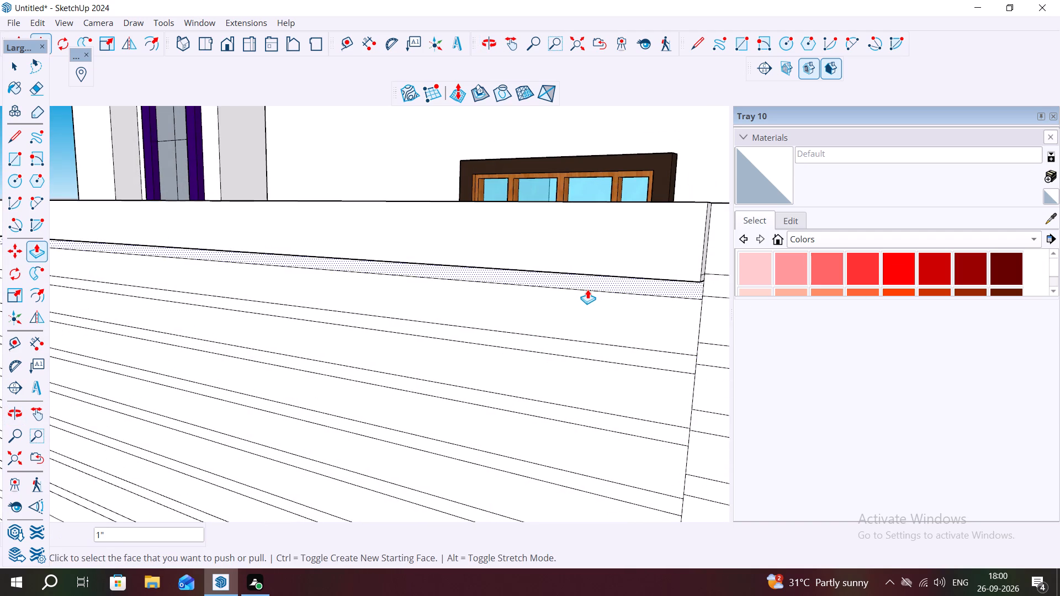
key(ctrl+z)
drag(606, 232, 592, 252)
text(1")
key(Return)
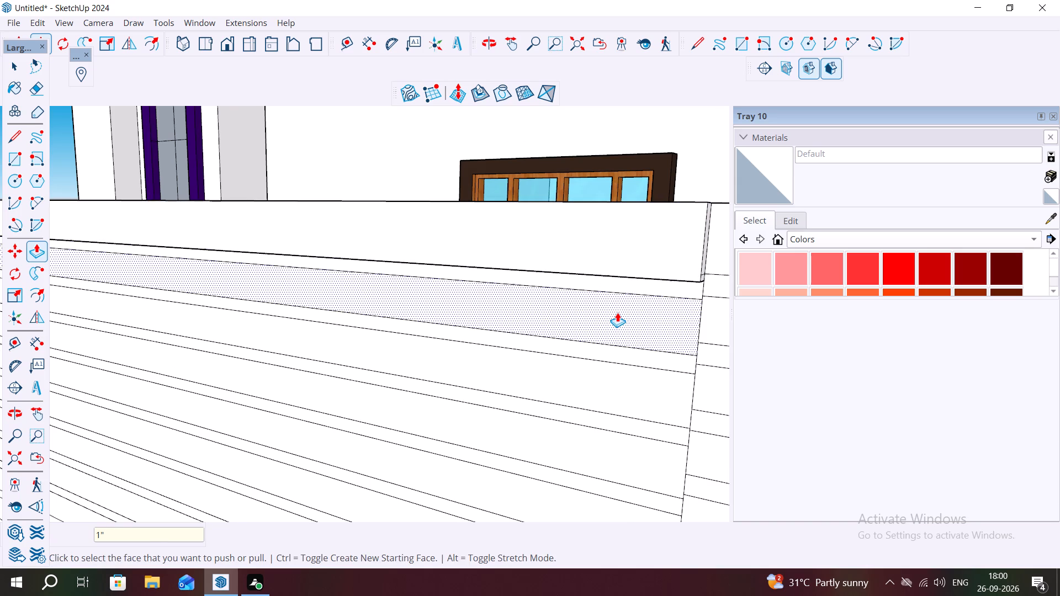
Repeat the 1" Push/Pull on the wide panel's second slat from the top.
double_click(617, 312)
scroll(390, 220, down, 6)
middle_drag(385, 317, 548, 247)
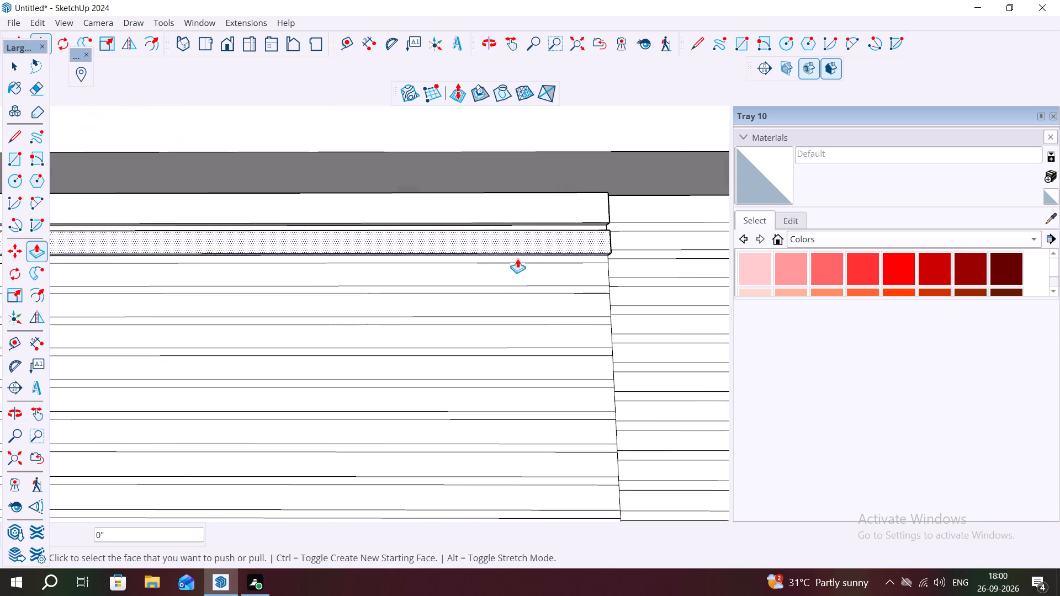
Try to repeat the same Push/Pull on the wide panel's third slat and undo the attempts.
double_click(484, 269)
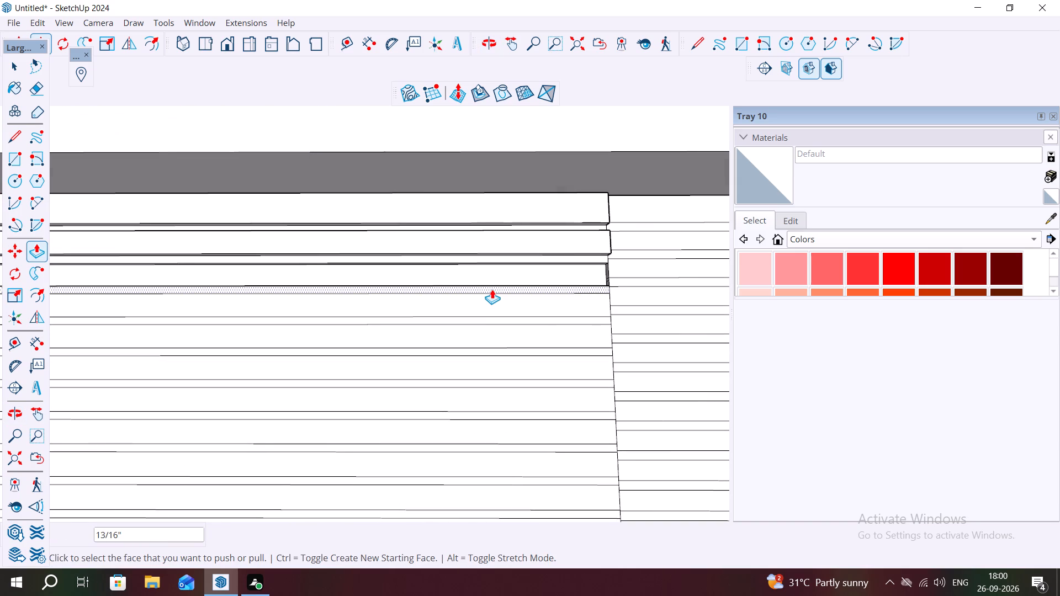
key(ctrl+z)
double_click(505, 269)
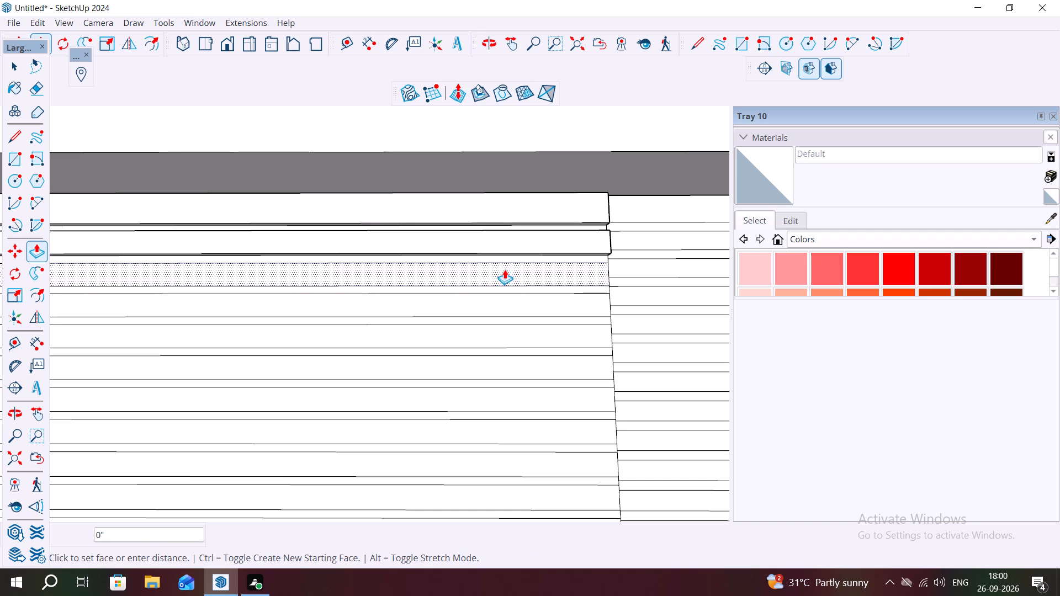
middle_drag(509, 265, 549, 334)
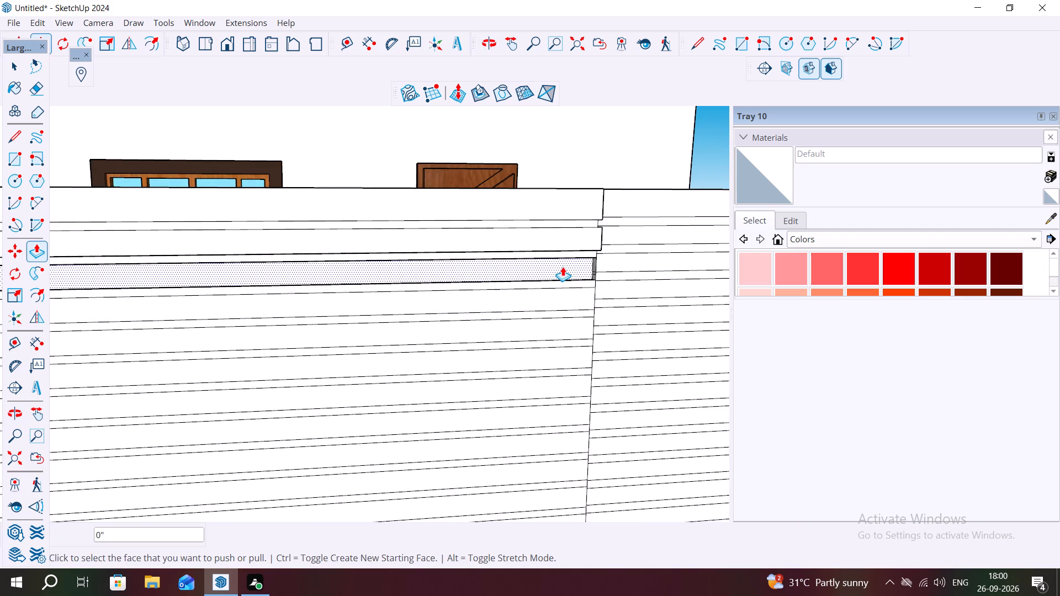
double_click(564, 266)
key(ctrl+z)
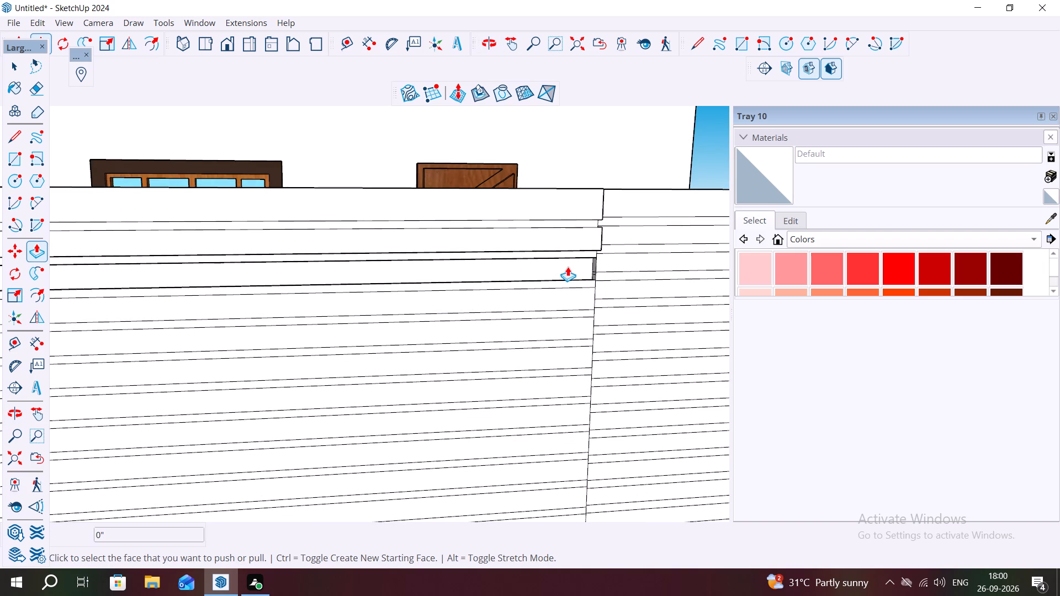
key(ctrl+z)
Push/Pull the wide panel's third slat outward by 1" and repeat it on the fourth through seventh slats.
drag(566, 265, 587, 276)
text(1")
key(Return)
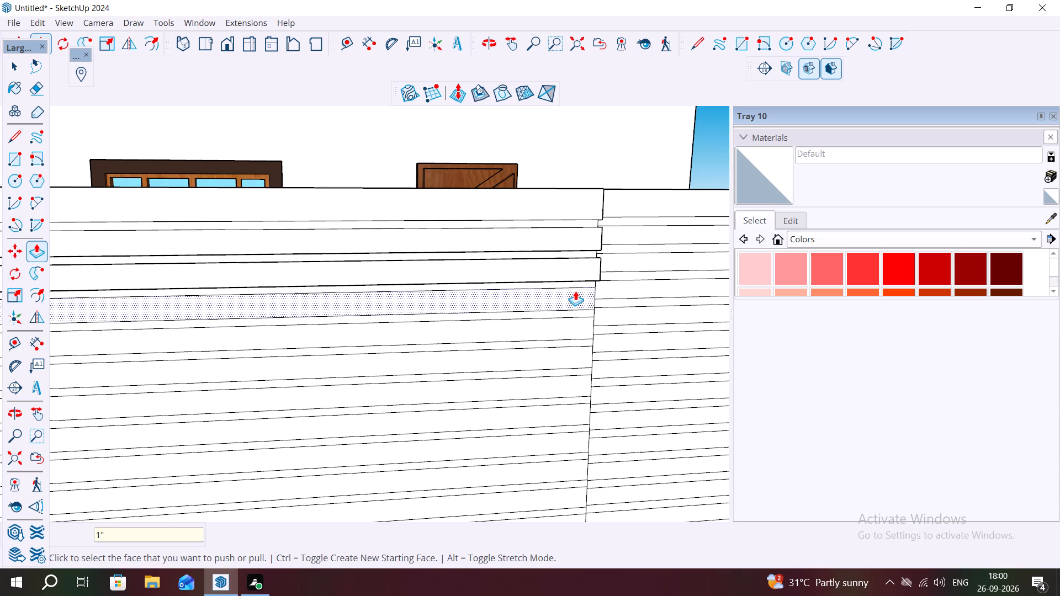
double_click(575, 292)
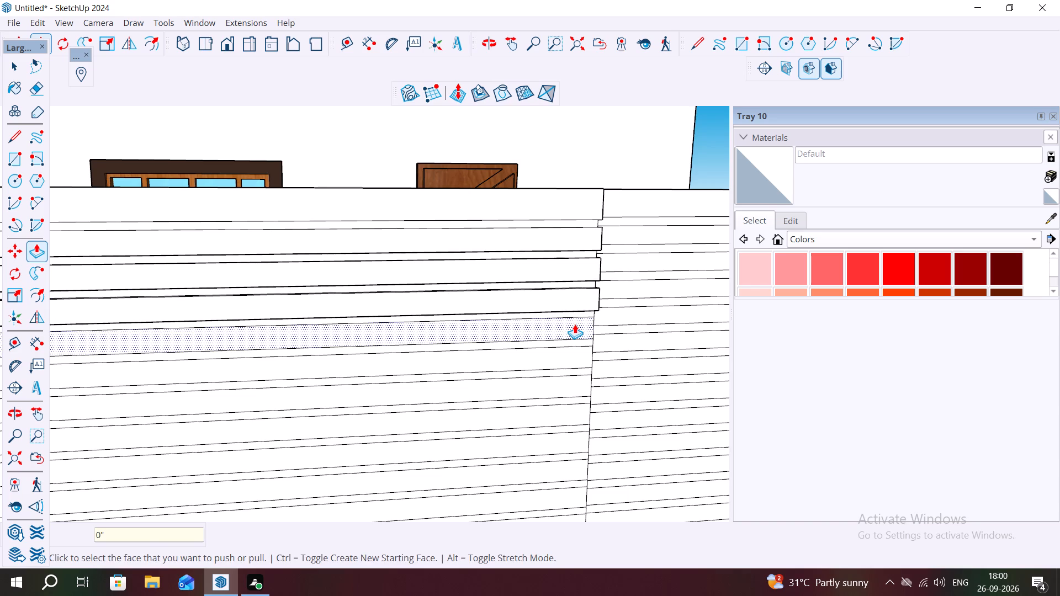
double_click(575, 324)
double_click(572, 353)
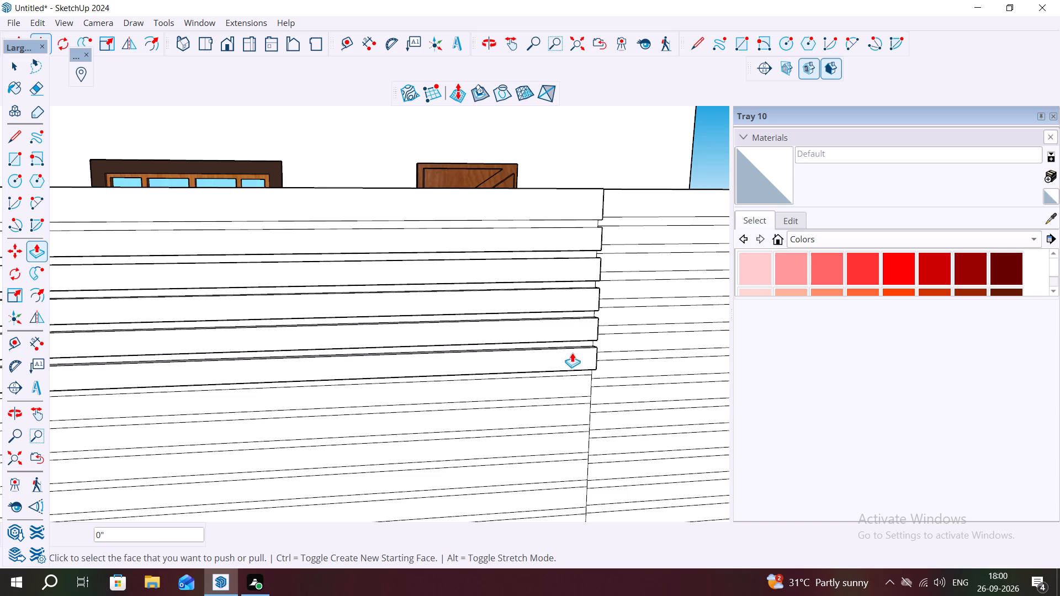
click(575, 379)
click(575, 379)
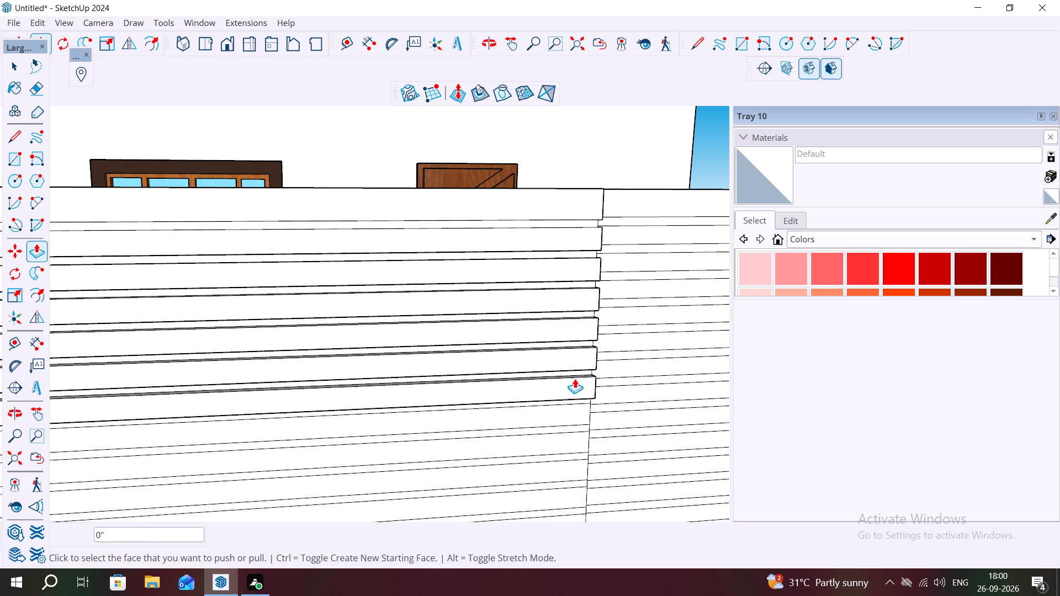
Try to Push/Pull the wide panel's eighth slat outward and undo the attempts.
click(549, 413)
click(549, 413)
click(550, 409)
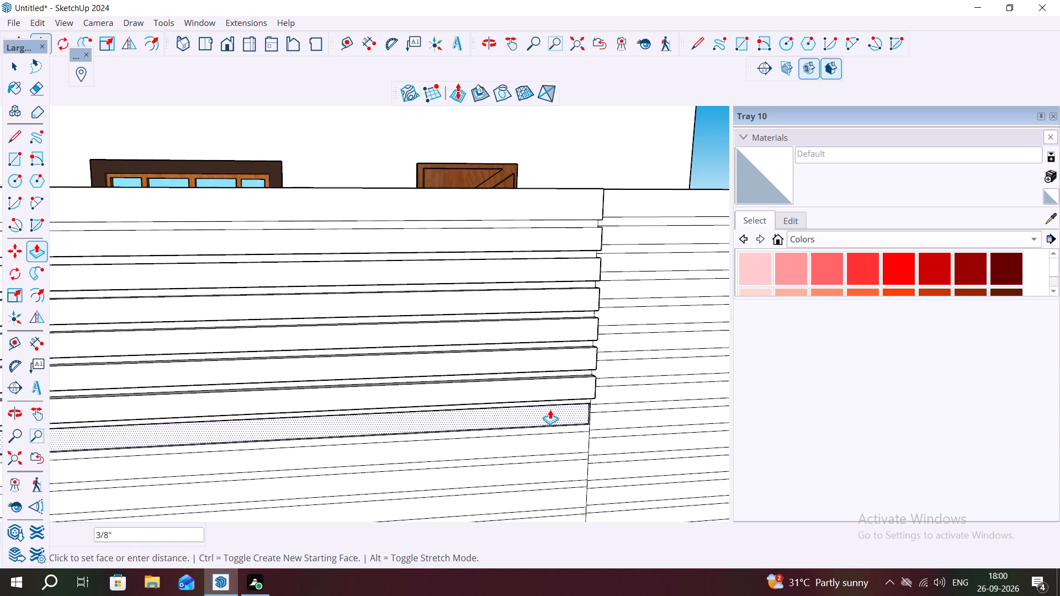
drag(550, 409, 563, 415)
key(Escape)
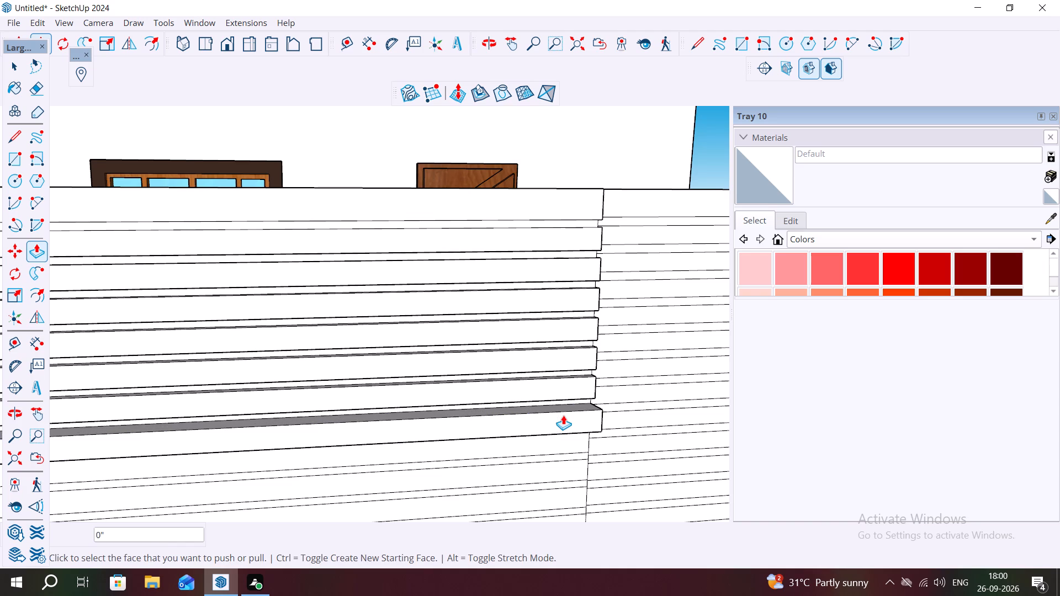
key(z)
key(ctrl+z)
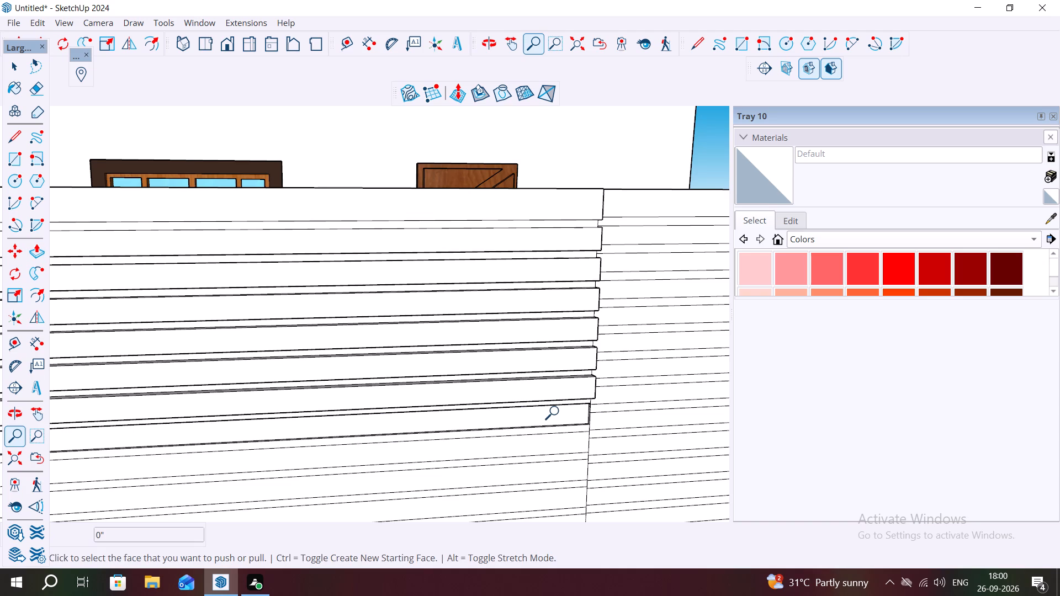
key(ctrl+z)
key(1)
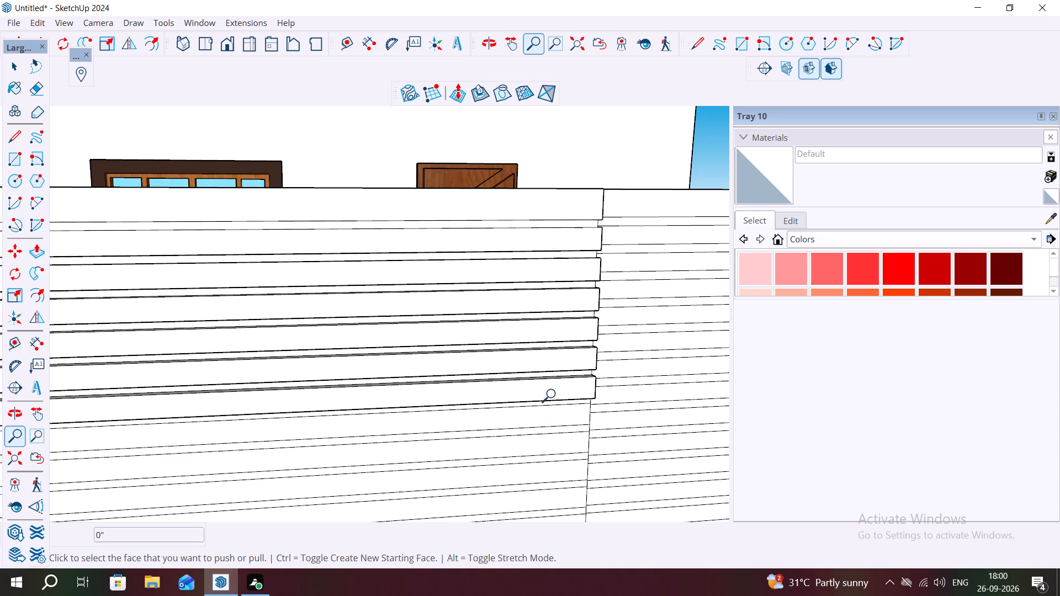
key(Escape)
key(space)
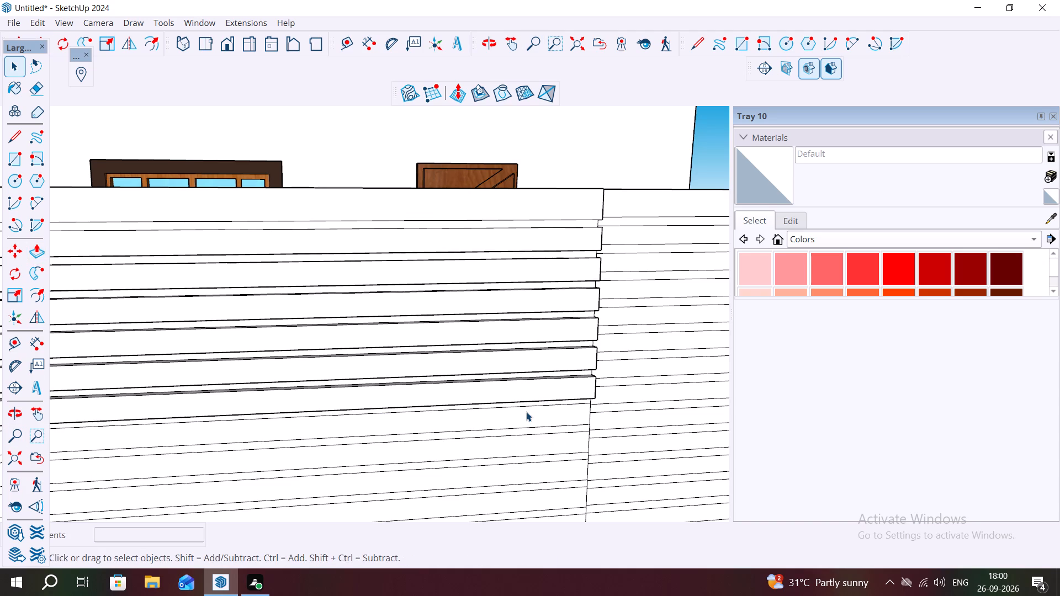
Push/Pull the wide panel's eighth through eleventh slats outward by 1".
key(p)
drag(526, 412, 539, 428)
key(1)
key(shift+quotedbl)
key(Return)
double_click(539, 437)
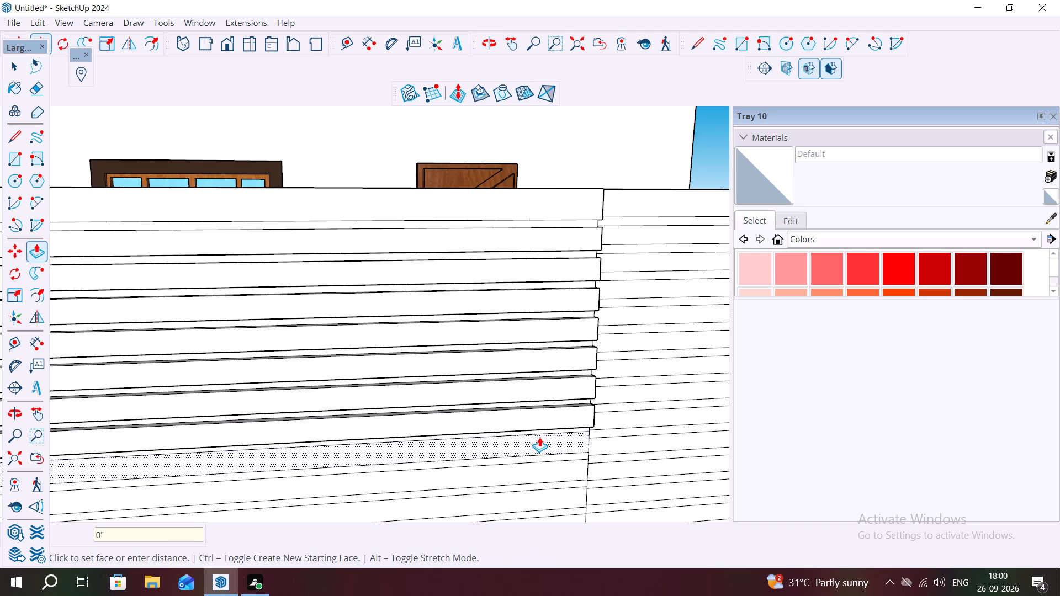
scroll(535, 280, down, 5)
scroll(512, 386, up, 3)
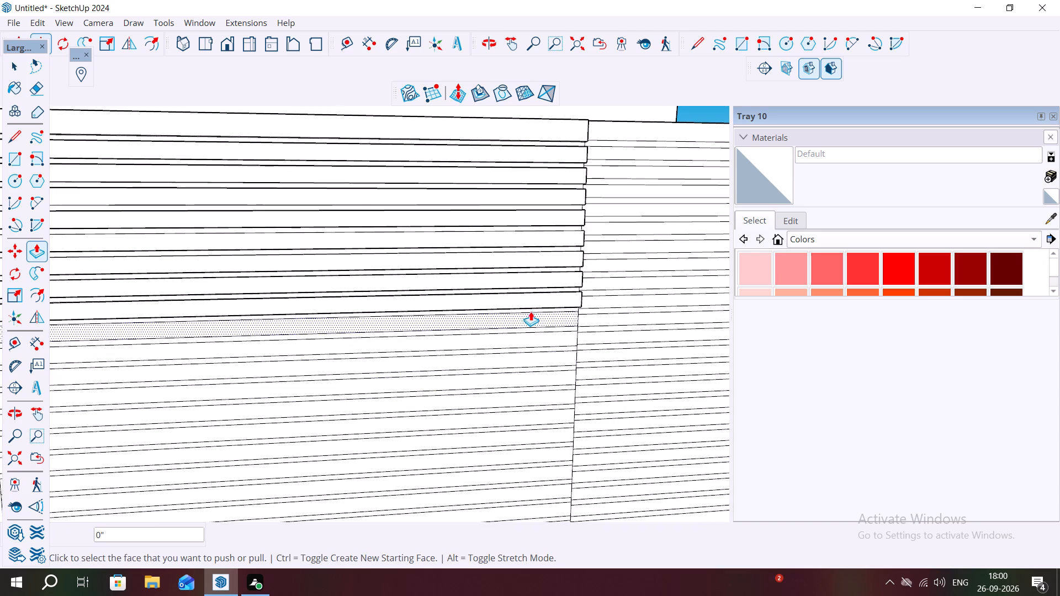
click(534, 316)
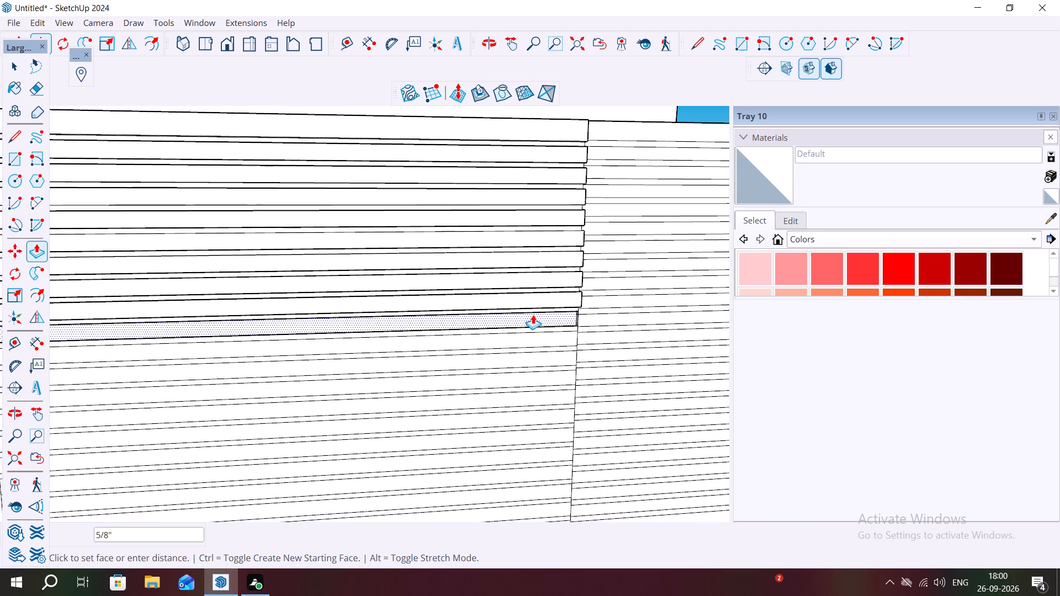
key(Escape)
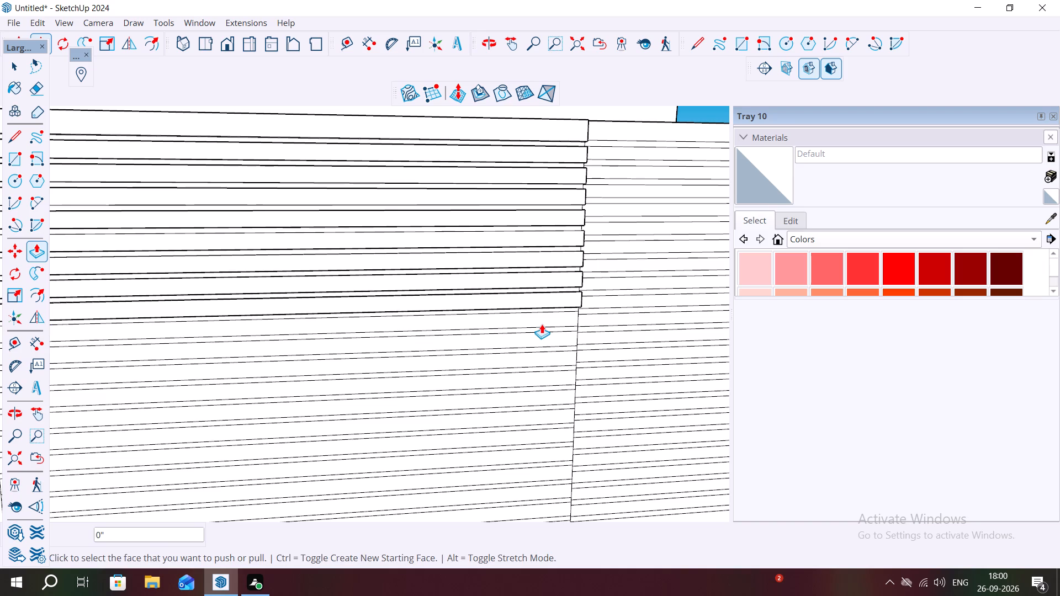
drag(546, 316, 561, 328)
text(1")
key(Return)
double_click(542, 336)
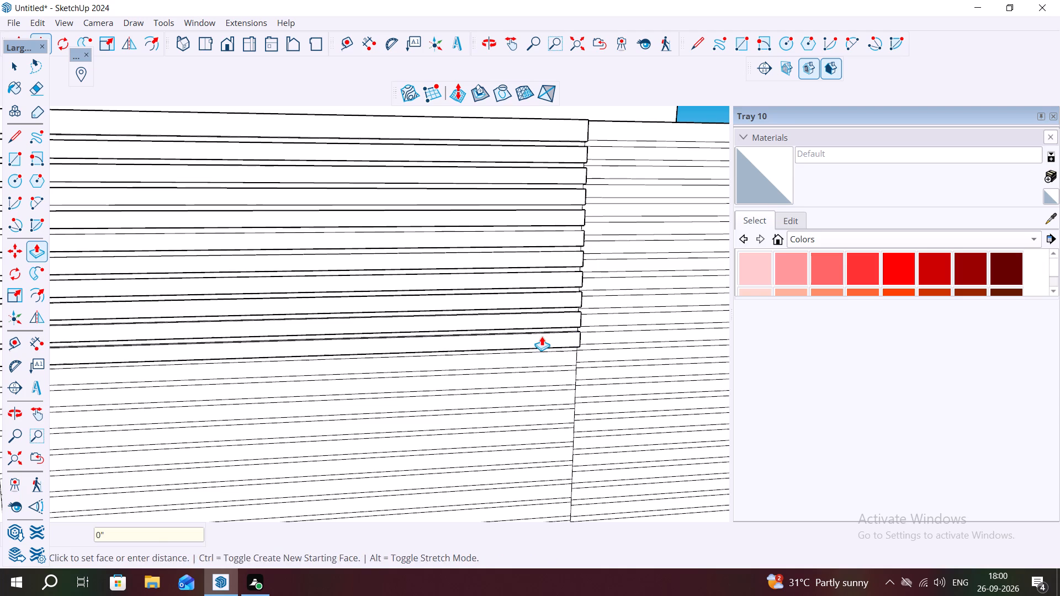
Repeat the 1" Push/Pull on the wide panel's twelfth through fifteenth slats, including the gap strip above the twelfth.
double_click(544, 350)
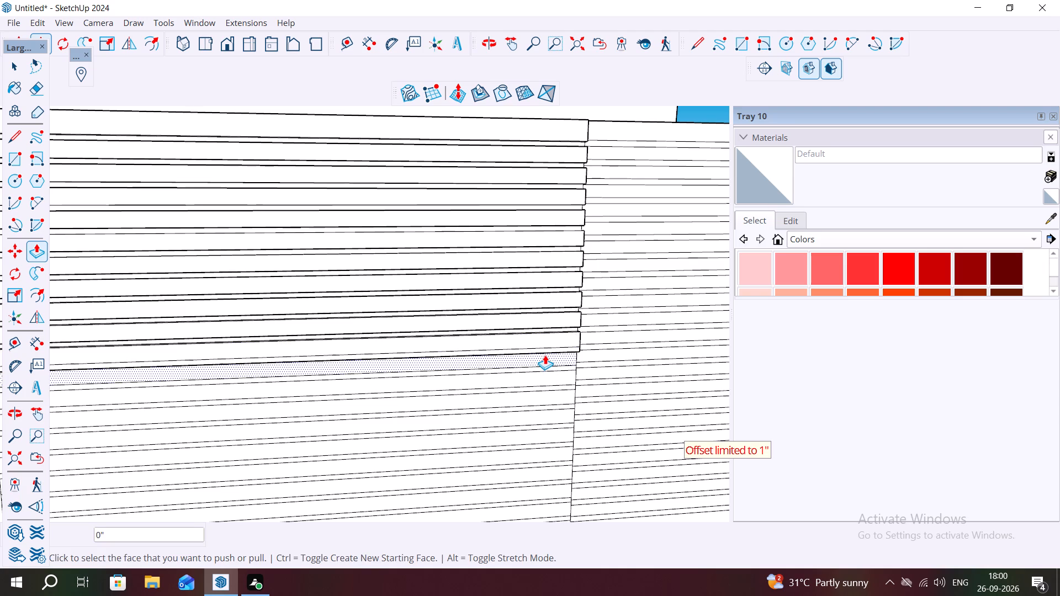
double_click(545, 355)
double_click(553, 372)
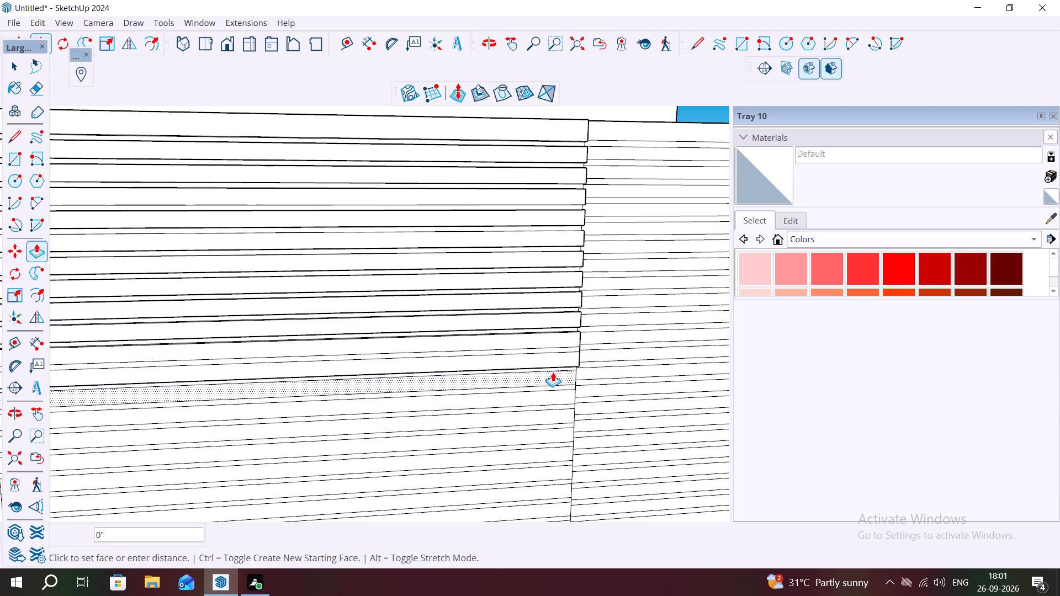
double_click(559, 391)
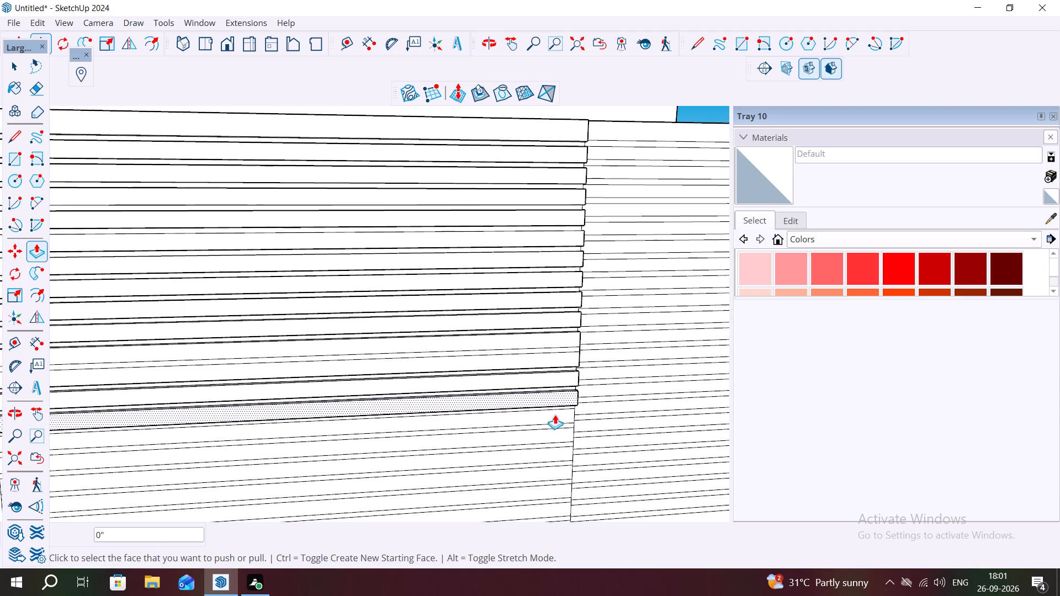
double_click(553, 414)
double_click(555, 428)
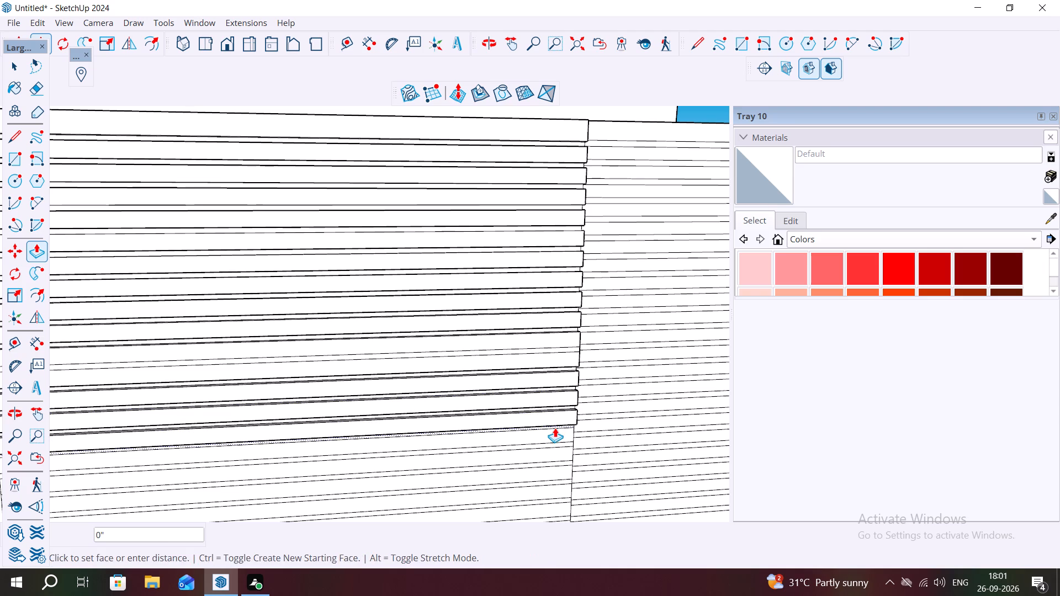
click(558, 448)
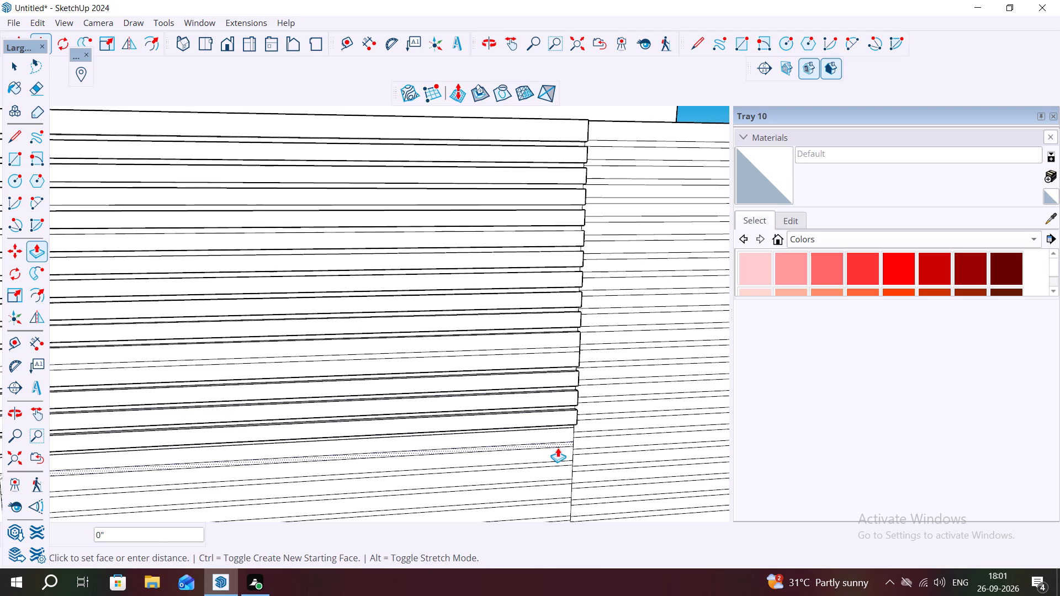
key(space)
Push/Pull the wide panel's sixteenth slat, just below the last raised one, outward by 1".
middle_drag(552, 434, 553, 407)
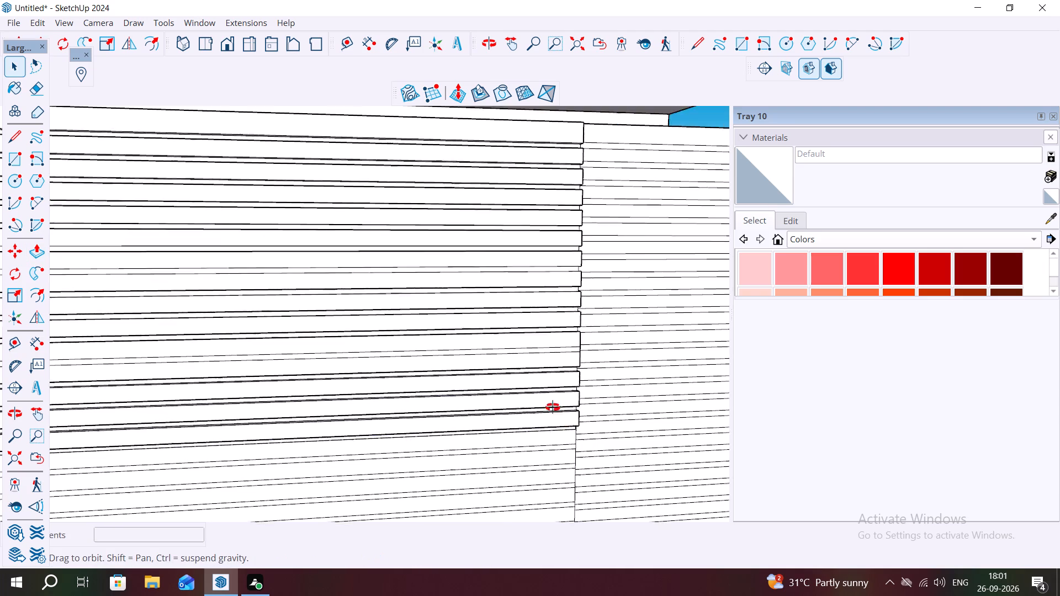
middle_drag(553, 407, 553, 364)
scroll(585, 357, down, 2)
middle_drag(580, 434, 577, 350)
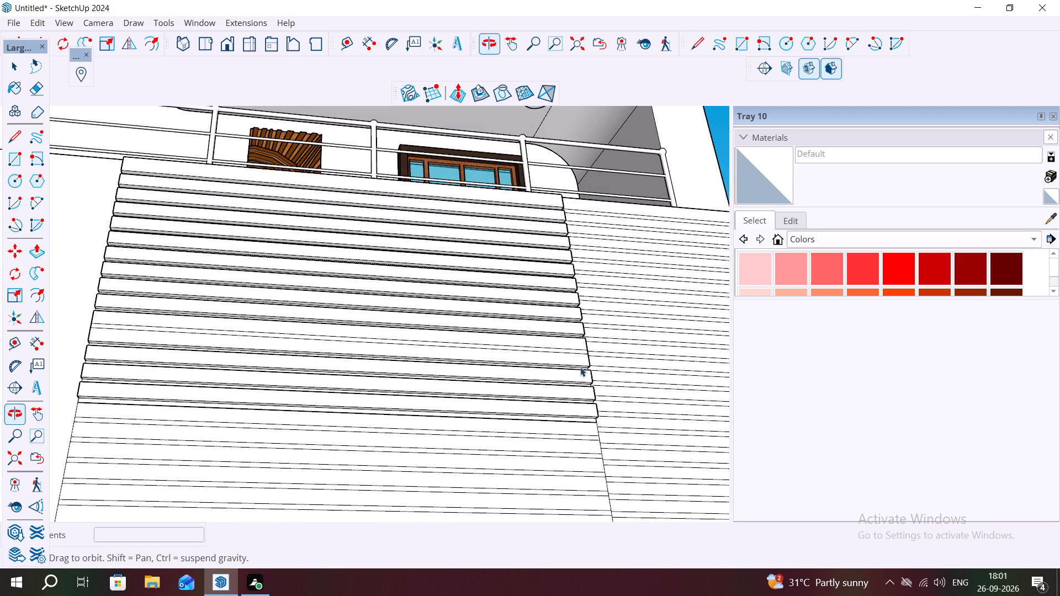
middle_drag(570, 445, 574, 419)
scroll(574, 424, up, 6)
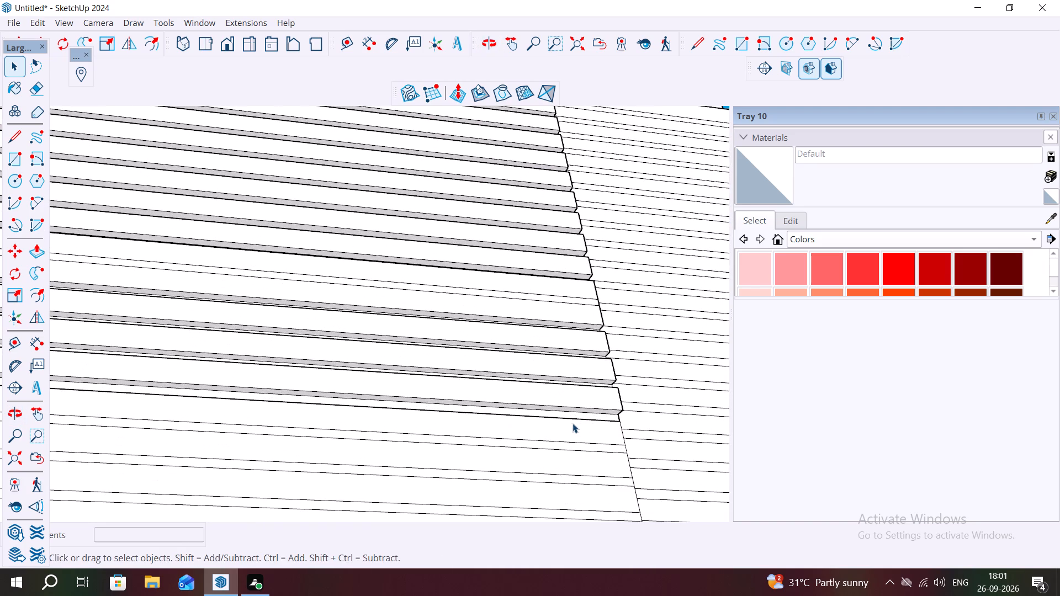
key(space)
click(572, 428)
key(p)
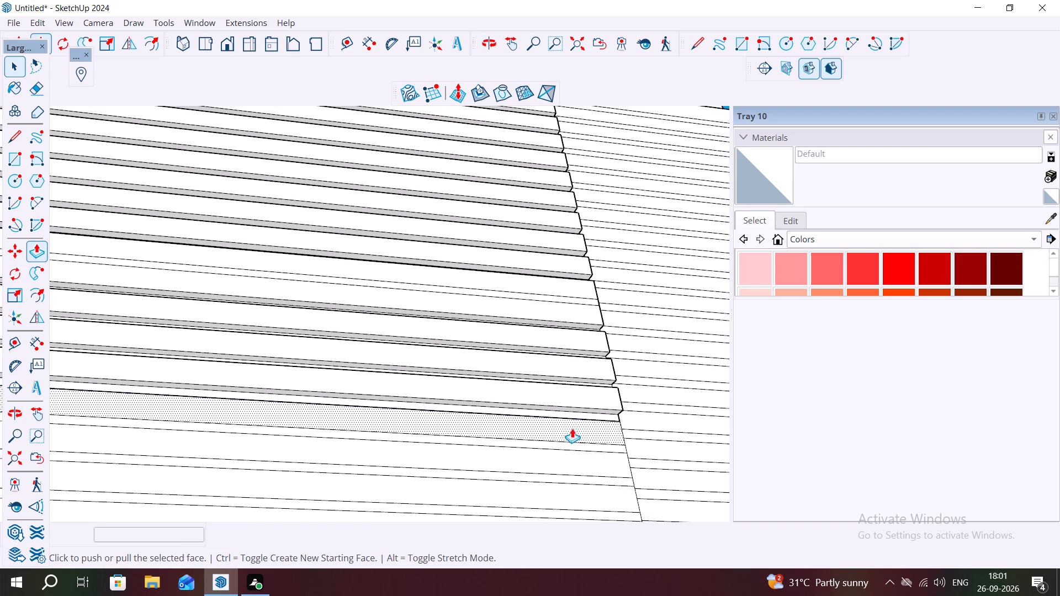
drag(572, 428, 583, 430)
text(1")
key(space)
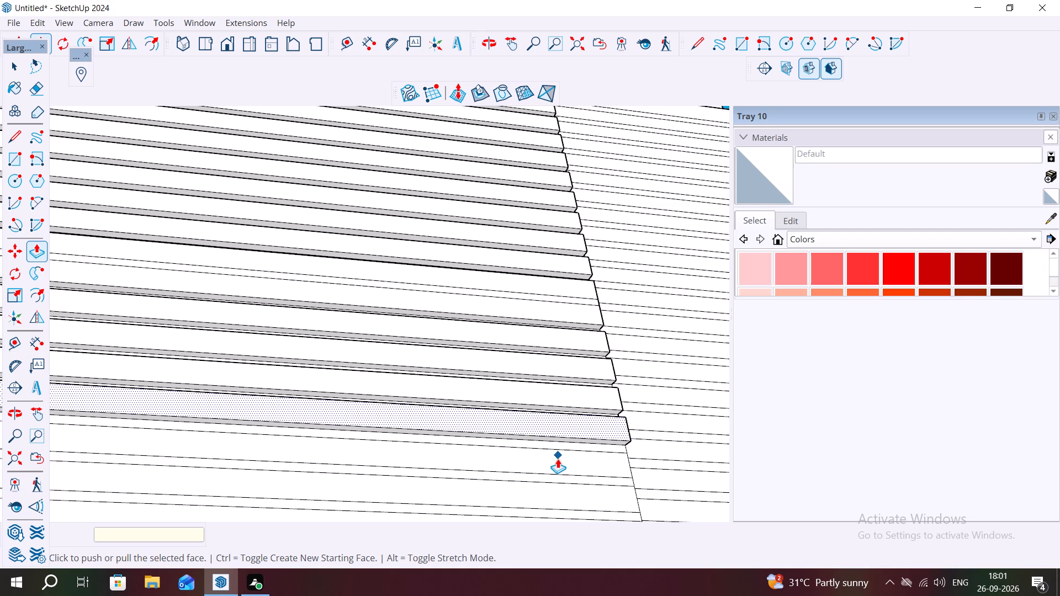
key(space)
key(Escape)
key(space)
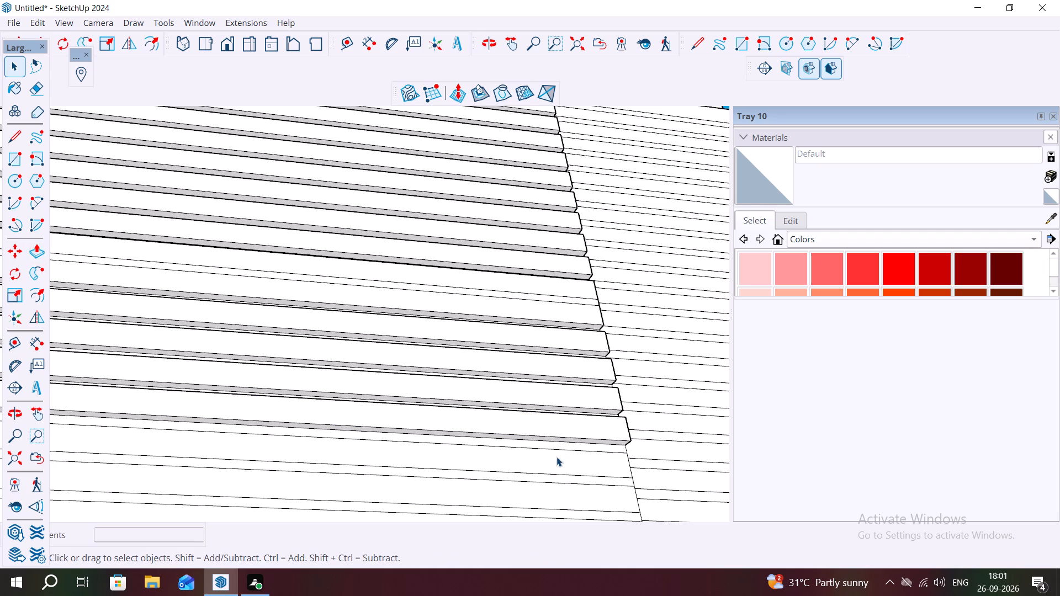
Push/Pull the wide panel's five remaining slats, down to its bottom edge, outward by 1".
key(p)
double_click(556, 453)
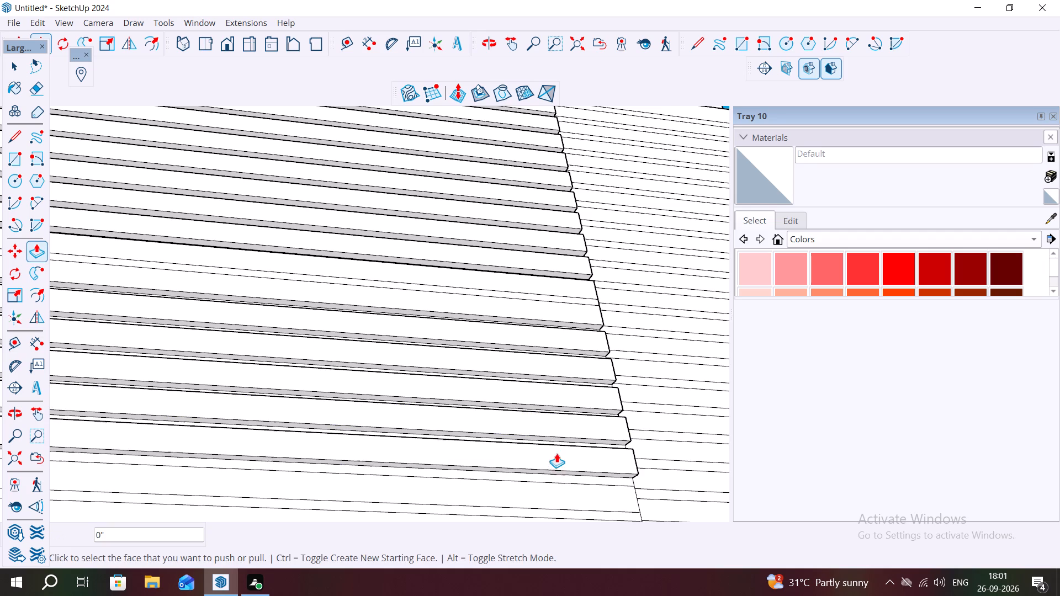
double_click(552, 490)
scroll(586, 377, down, 4)
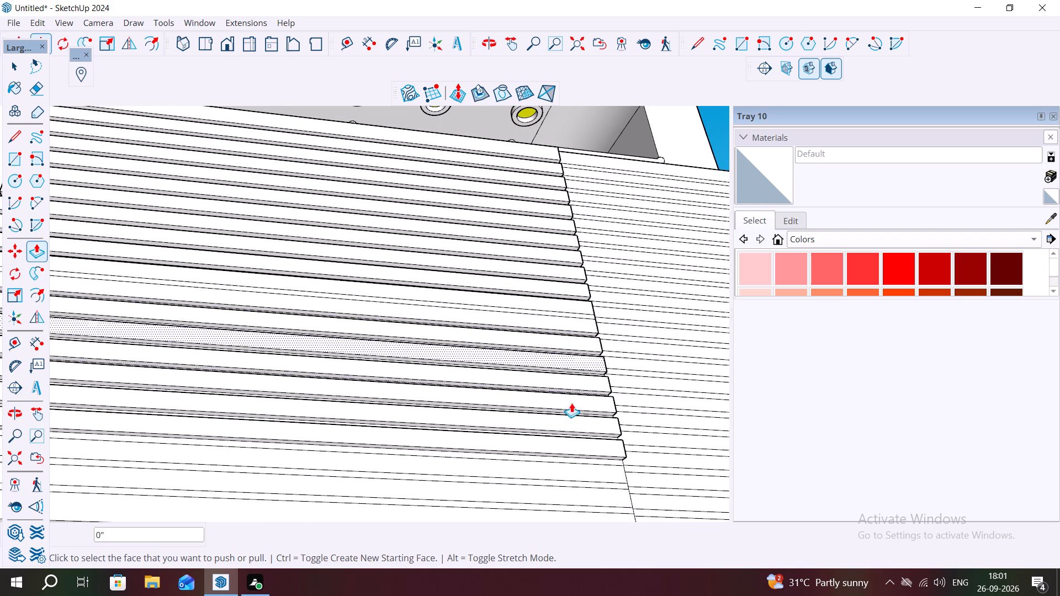
double_click(565, 467)
double_click(575, 488)
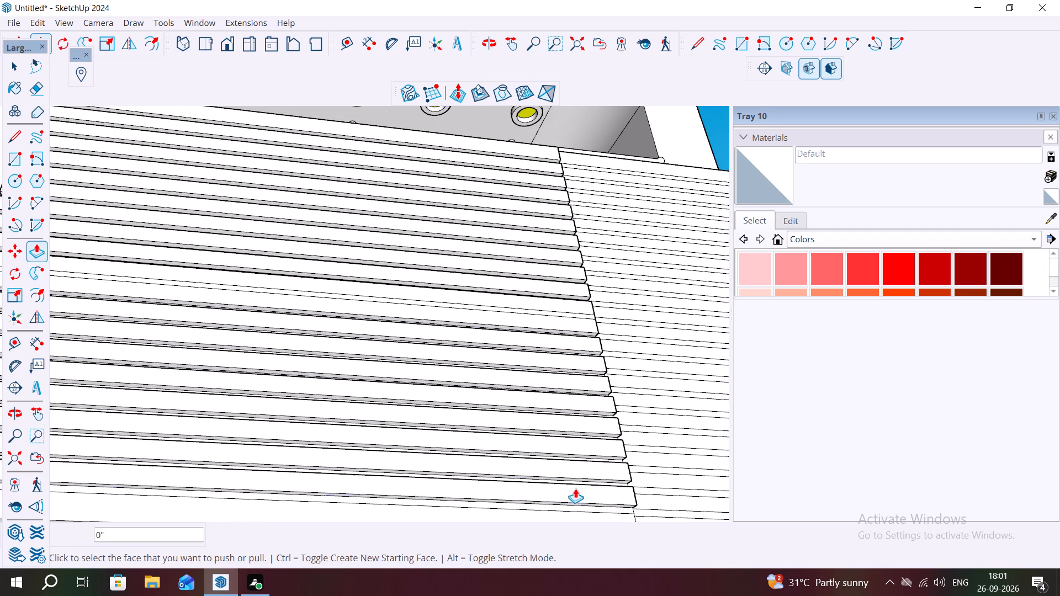
scroll(587, 407, down, 4)
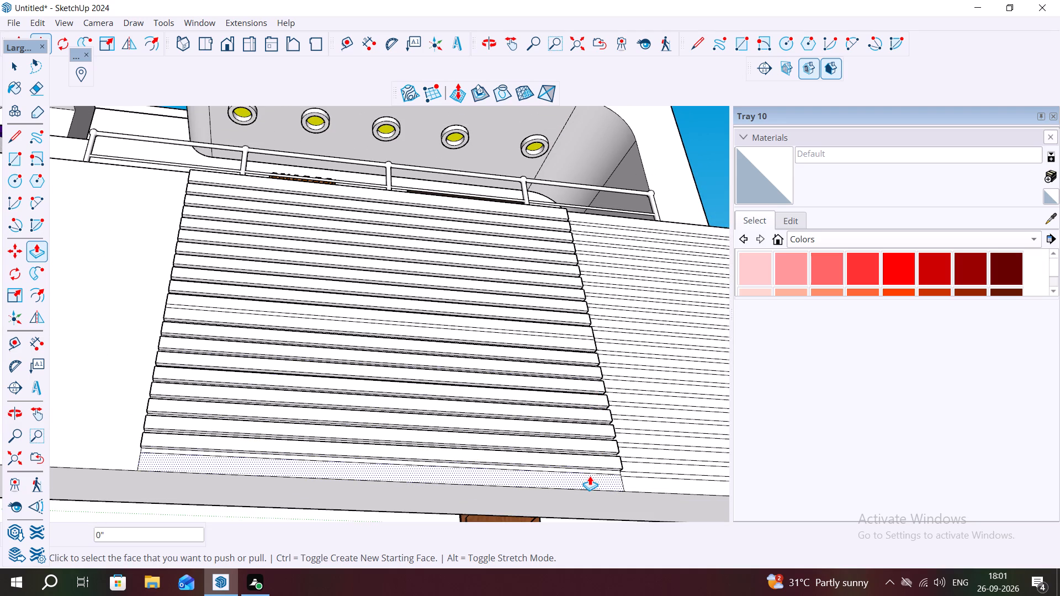
click(590, 476)
double_click(590, 476)
Push/Pull the narrow panel's top slat and the thin strip directly below it outward by 1".
scroll(495, 447, down, 3)
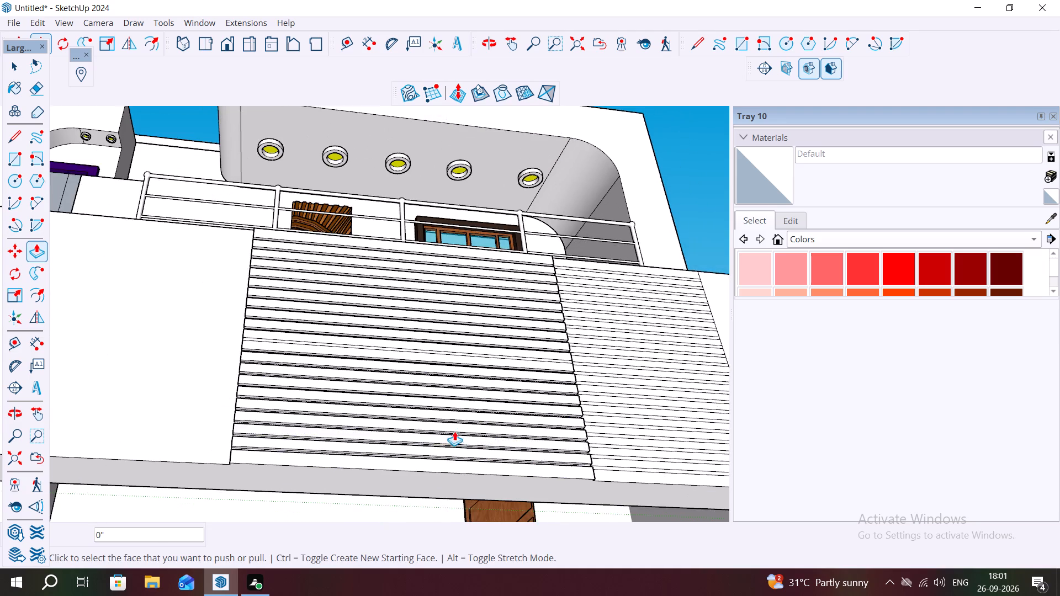
scroll(454, 431, down, 2)
middle_drag(492, 353, 405, 516)
scroll(515, 473, up, 4)
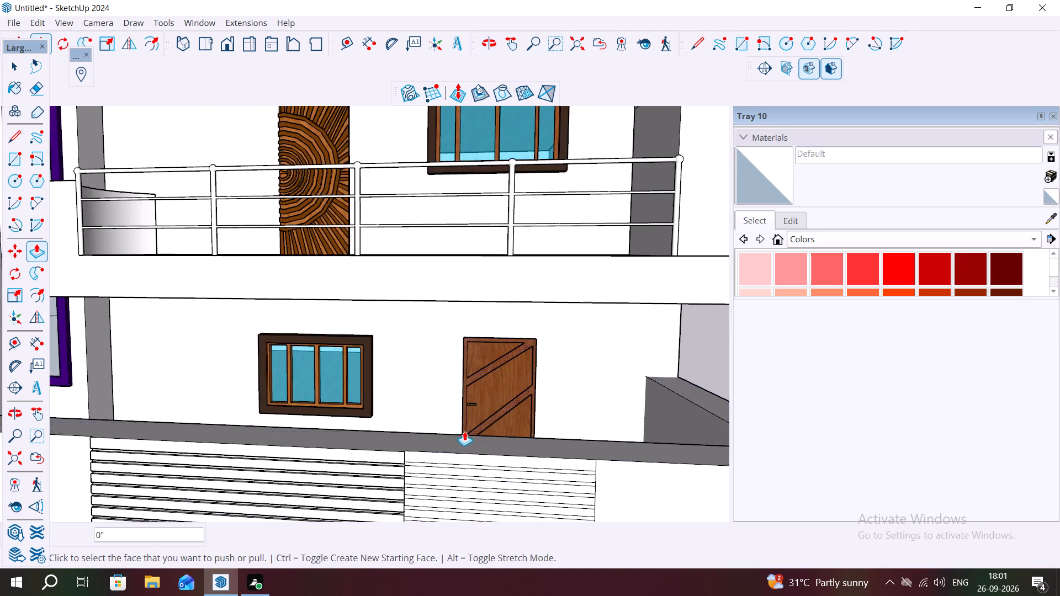
scroll(464, 431, up, 2)
middle_drag(466, 466, 530, 448)
scroll(464, 465, up, 4)
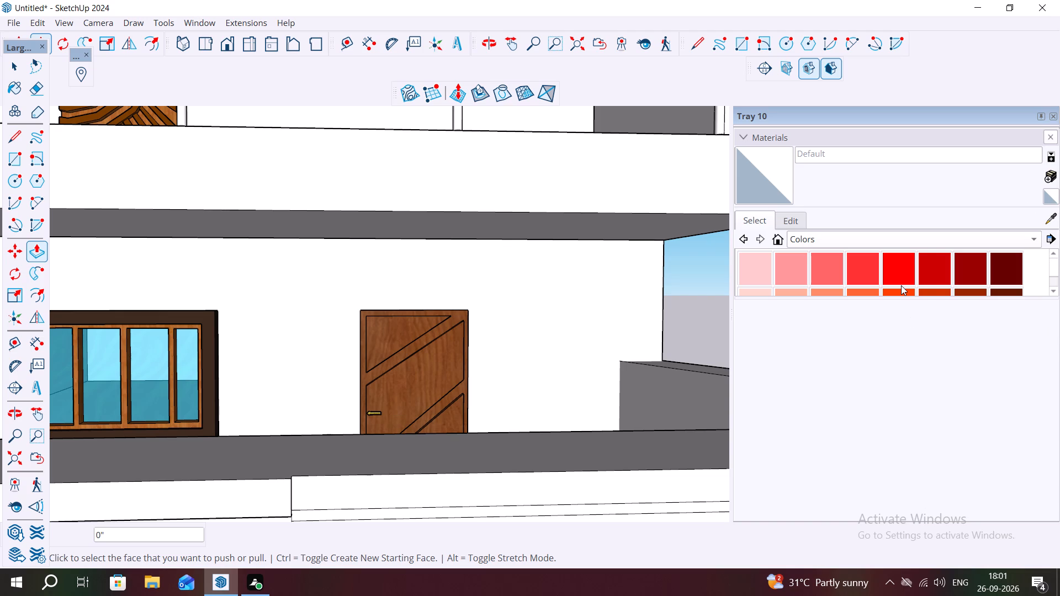
scroll(457, 240, down, 2)
scroll(422, 196, down, 3)
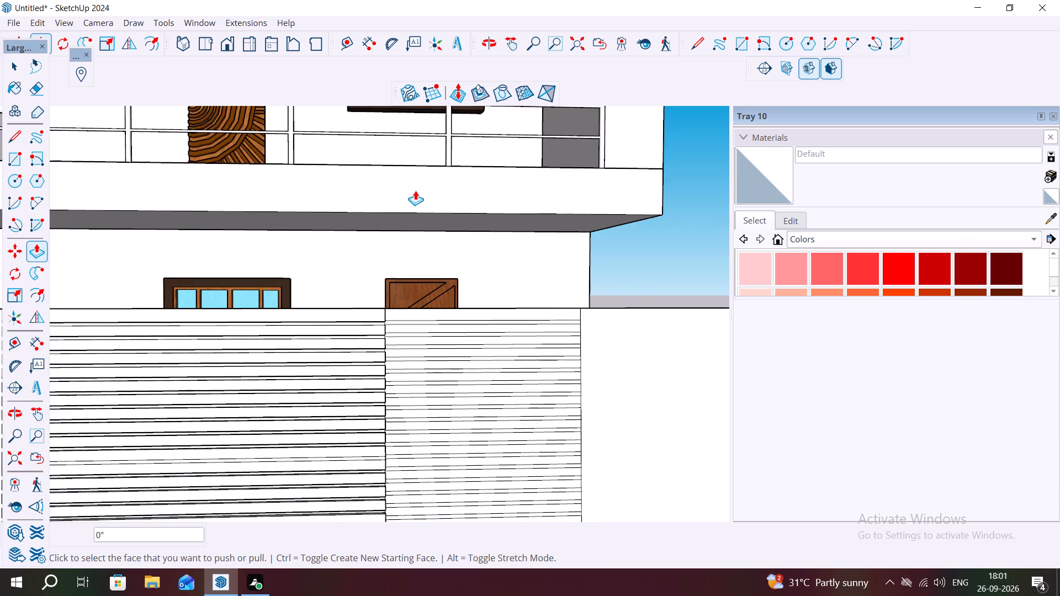
scroll(415, 190, down, 1)
scroll(426, 290, up, 6)
double_click(396, 352)
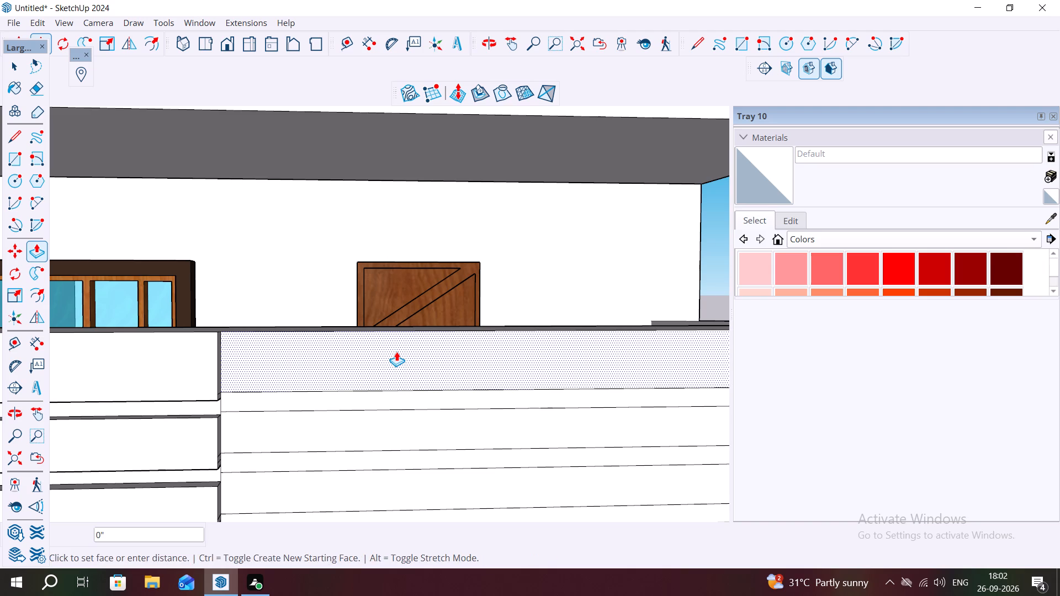
key(Escape)
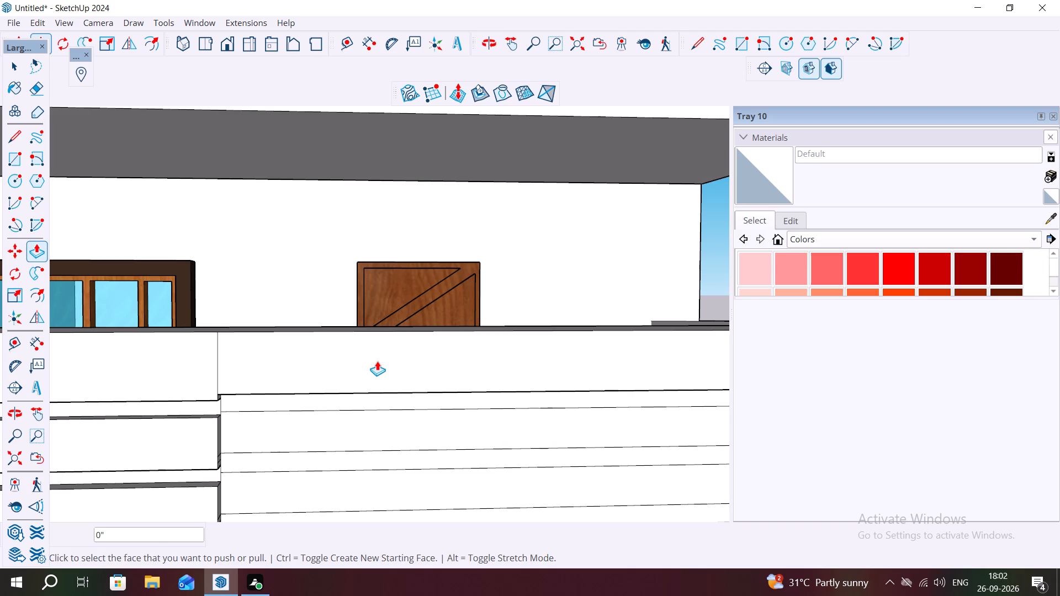
double_click(383, 397)
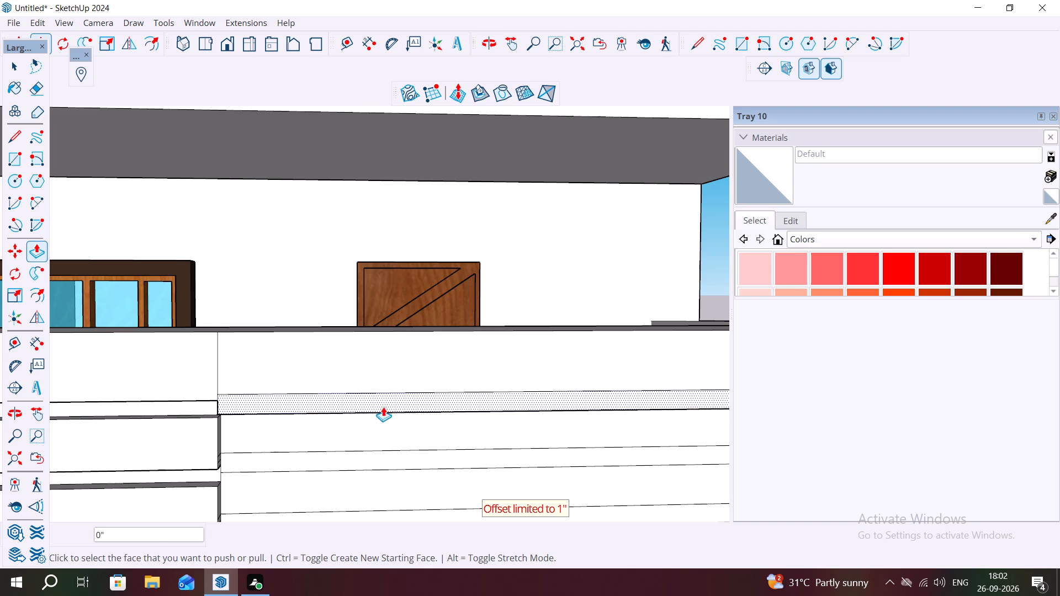
Push/Pull the narrow panel's first thin strip farther outward, past the top slat, by about 1".
drag(378, 396, 379, 396)
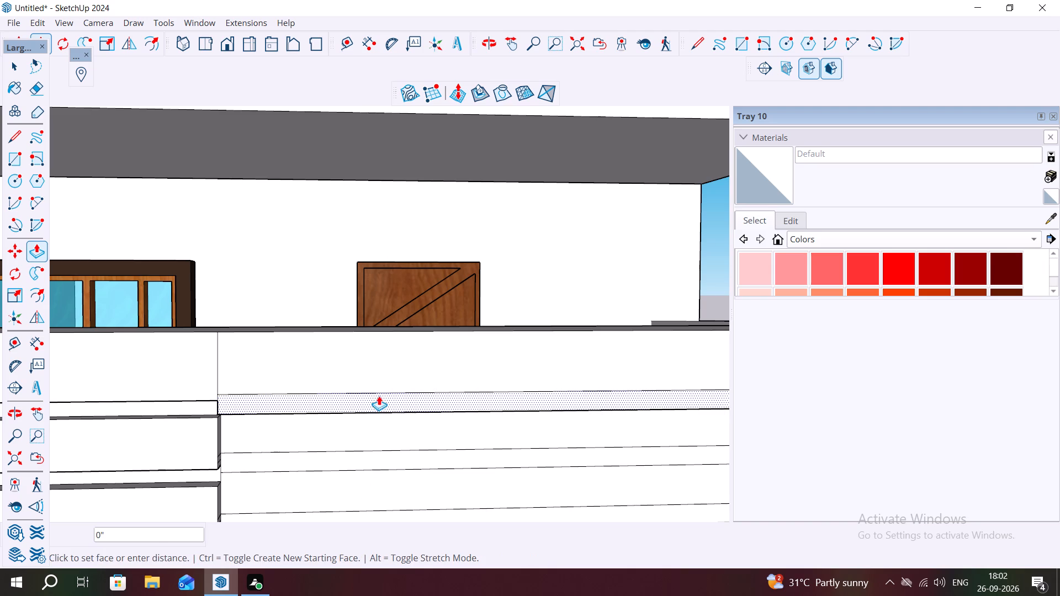
drag(379, 396, 376, 402)
key(1)
key(shift+quotedbl)
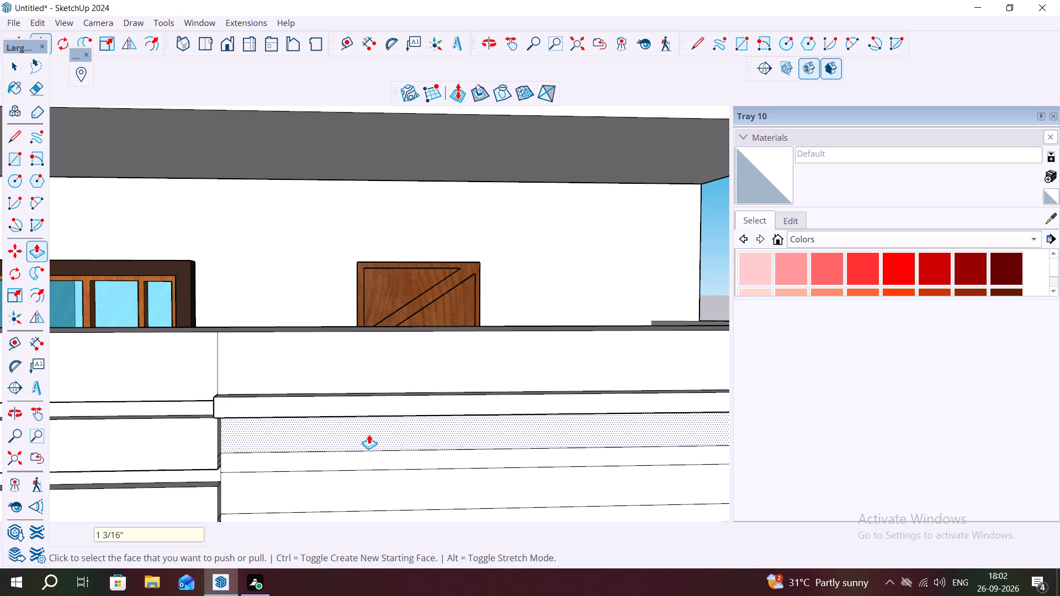
Push/Pull the narrow panel's second and third thin strips outward by 1".
double_click(366, 457)
scroll(328, 392, down, 1)
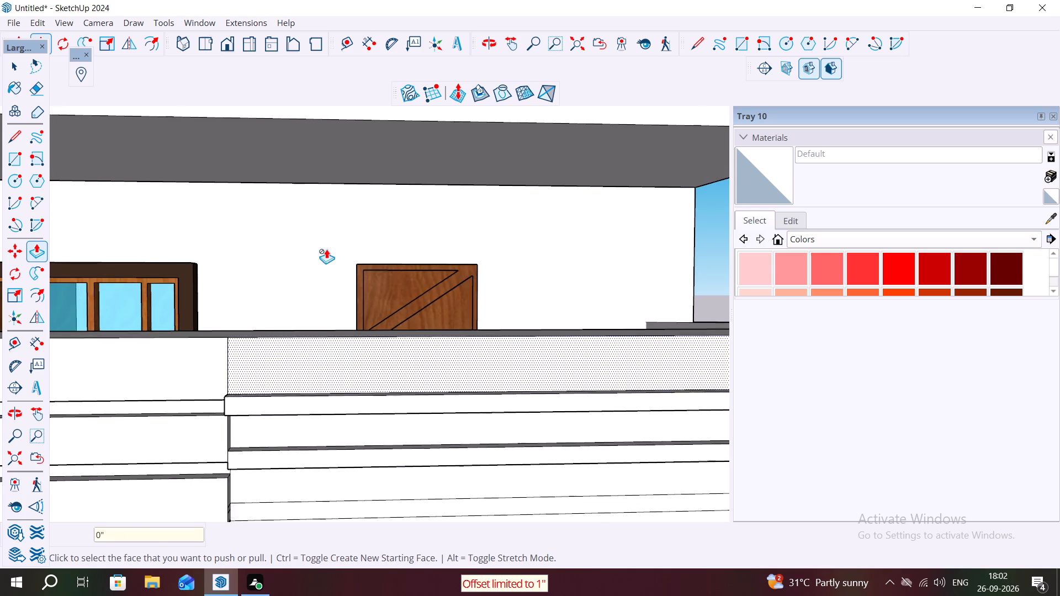
scroll(326, 249, down, 3)
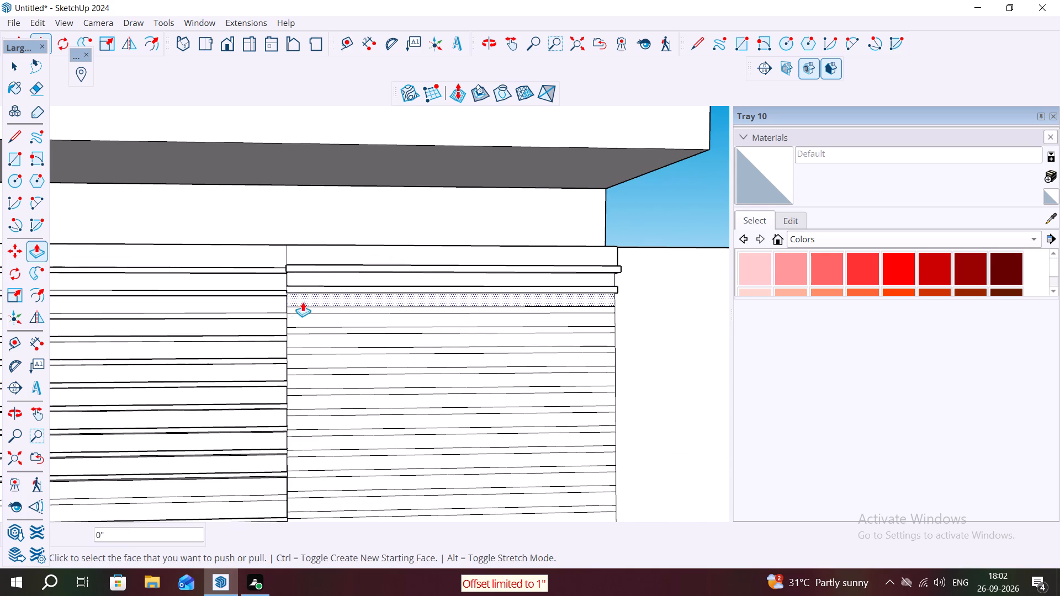
scroll(302, 300, up, 3)
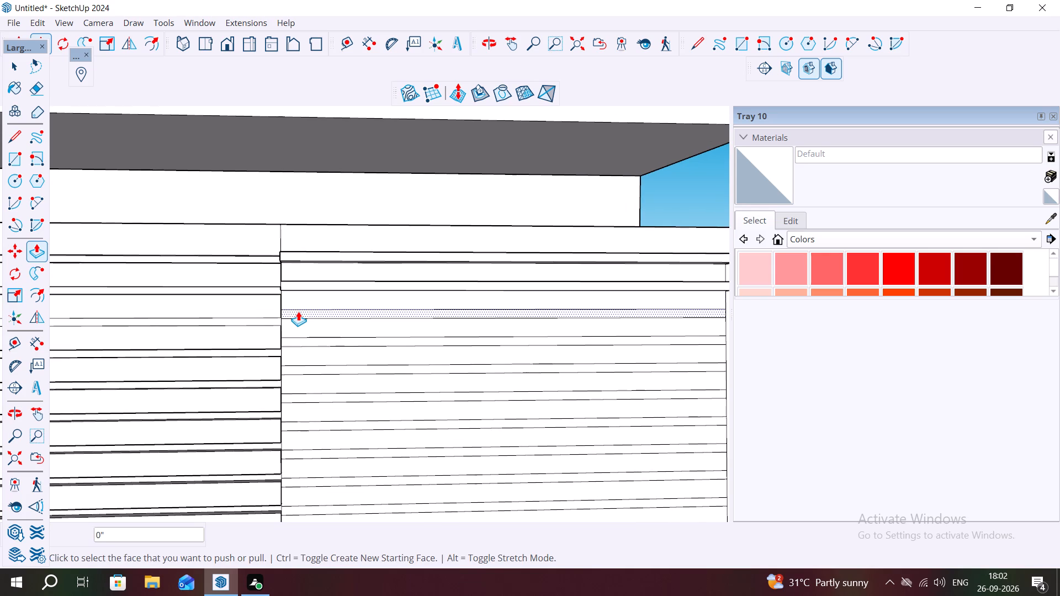
click(299, 311)
double_click(299, 311)
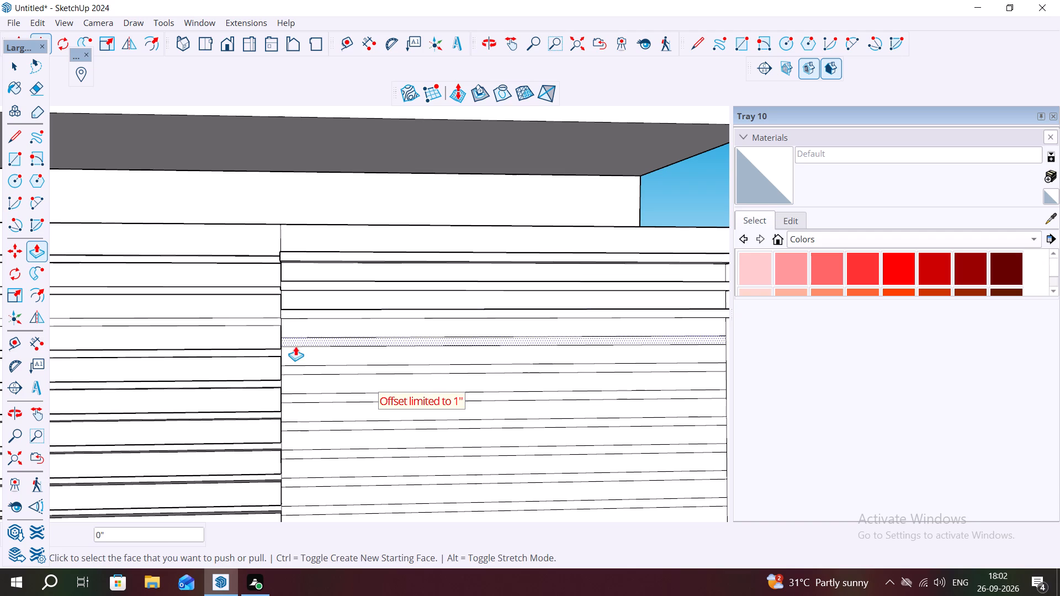
Repeat the 1" Push/Pull on the narrow panel's fourth through ninth thin strips.
middle_drag(289, 303, 405, 348)
scroll(313, 326, up, 1)
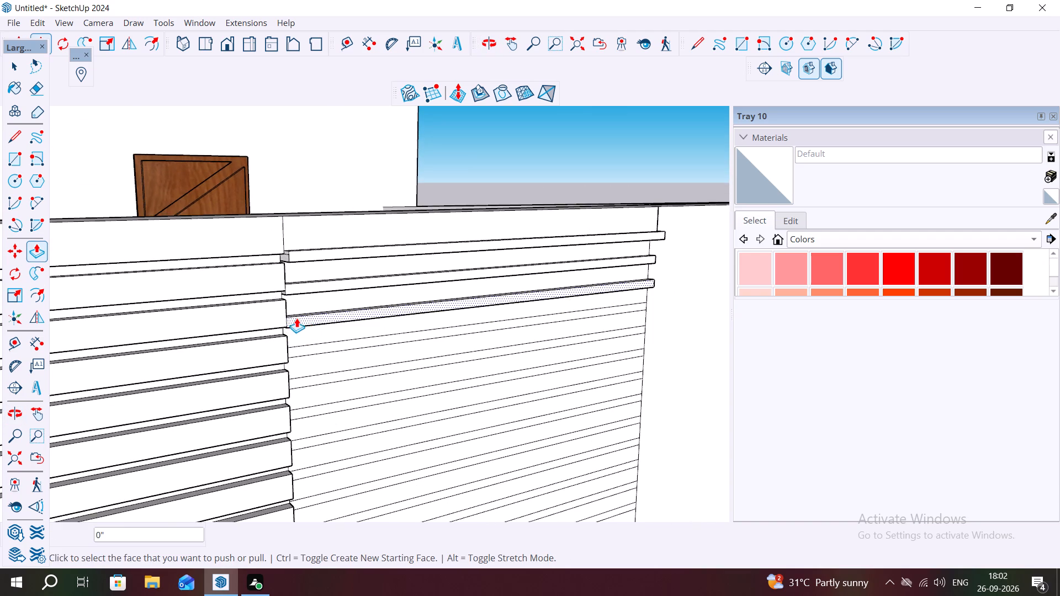
middle_drag(299, 313, 425, 288)
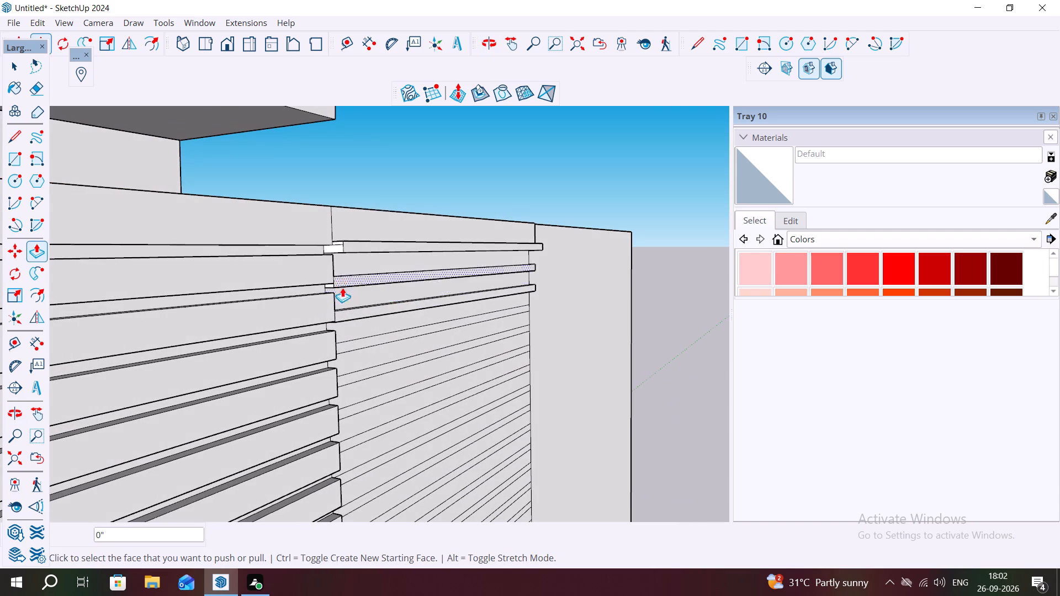
middle_drag(342, 287, 326, 236)
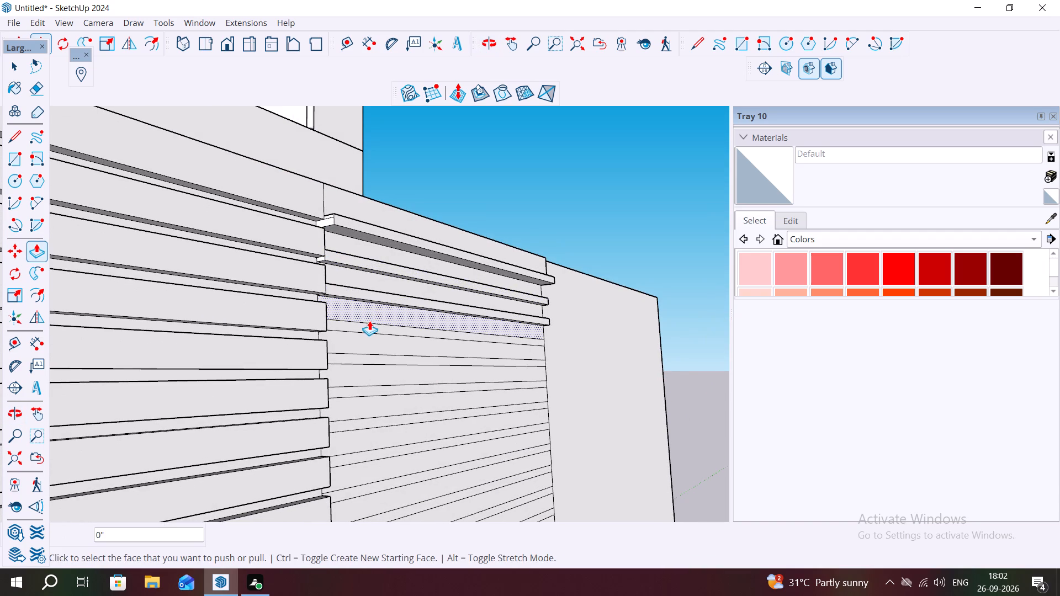
double_click(374, 327)
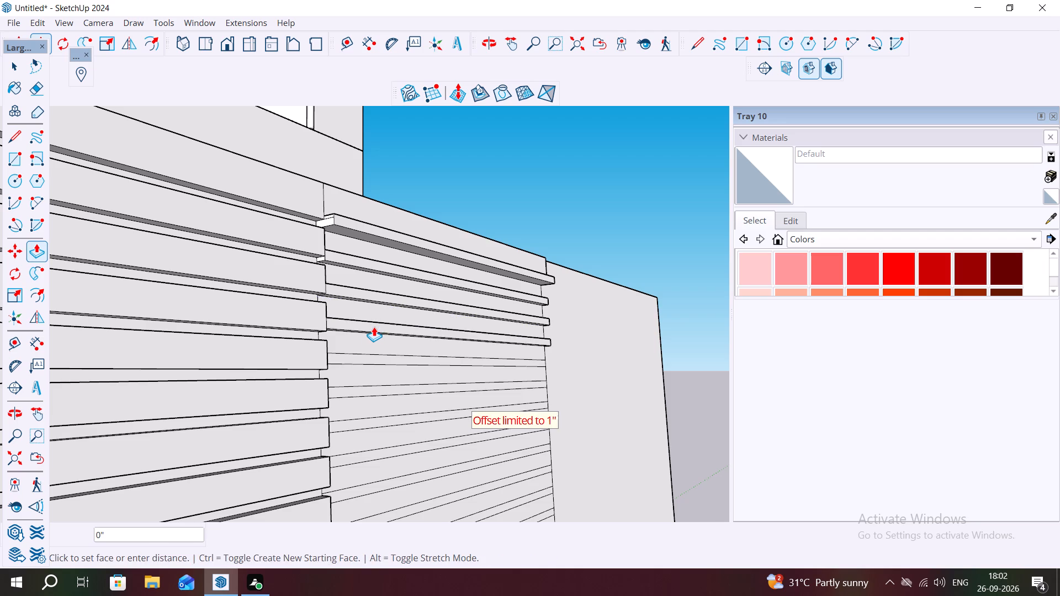
double_click(384, 360)
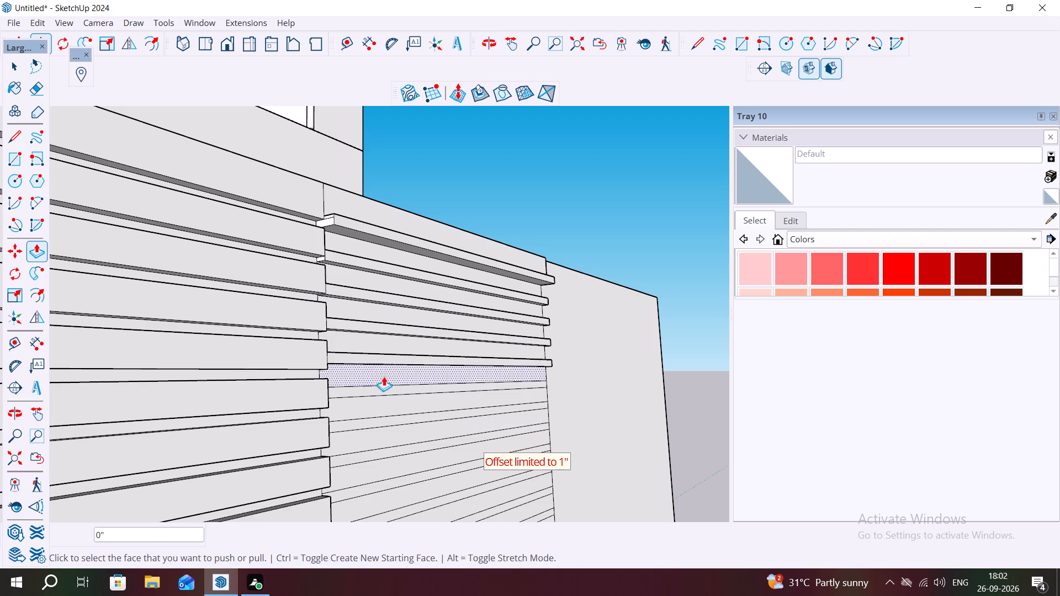
double_click(406, 391)
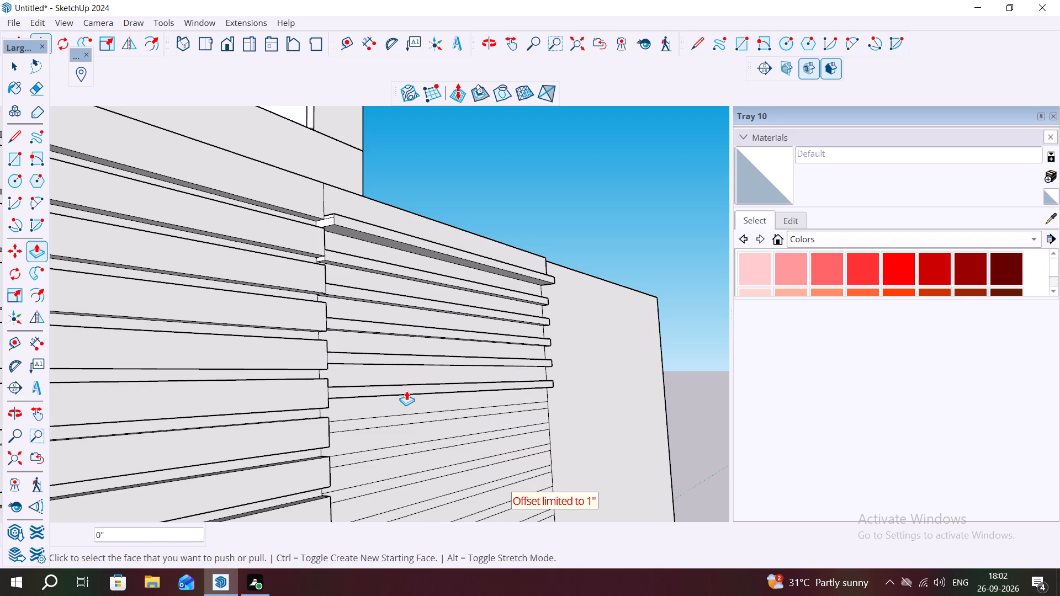
double_click(411, 419)
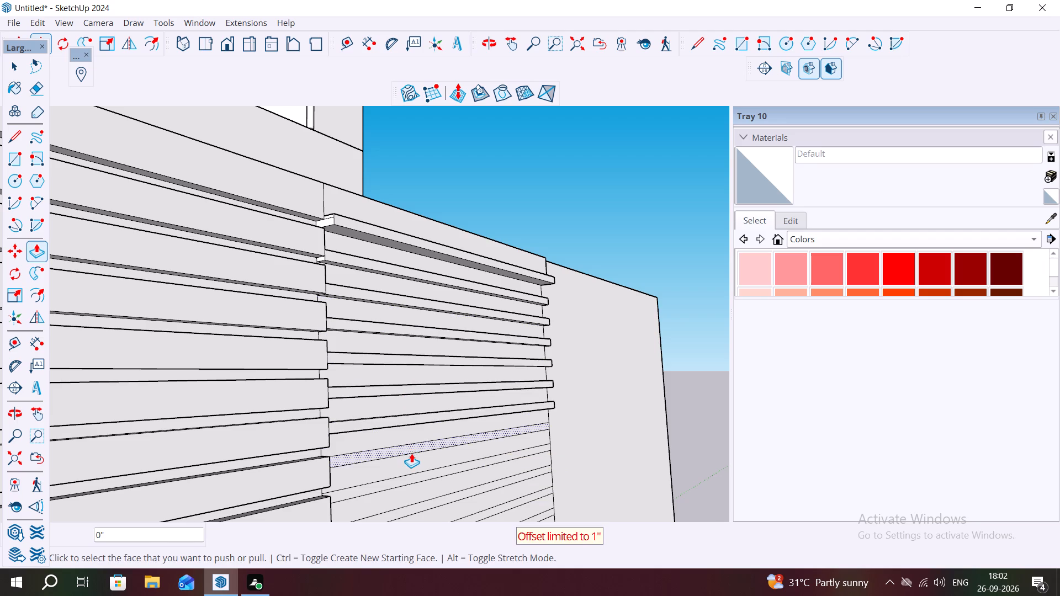
double_click(411, 453)
double_click(422, 478)
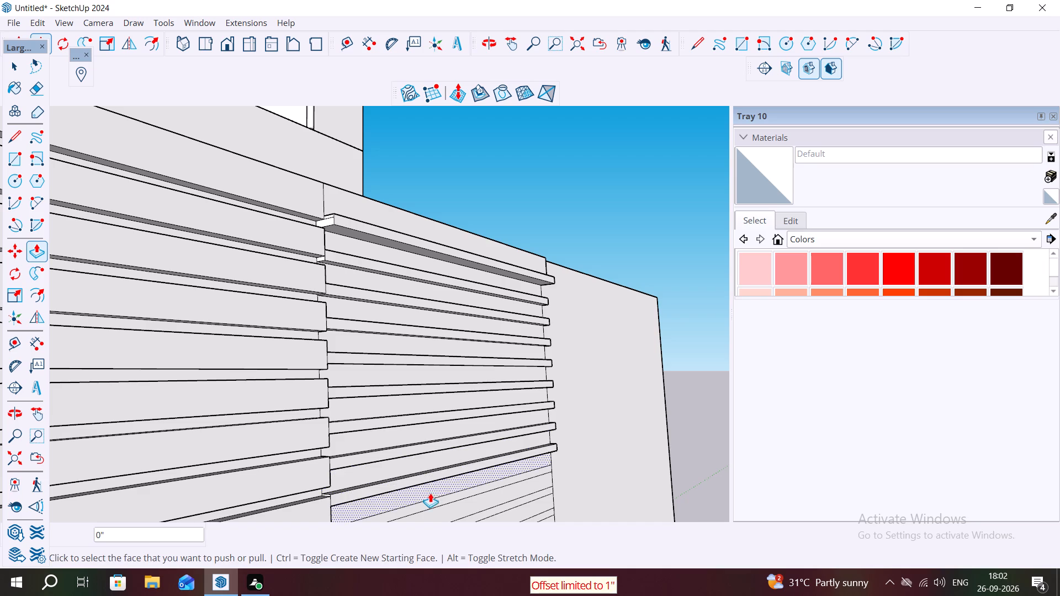
Push/Pull the narrow panel's tenth thin strip outward by about 3/8" and repeat the offset on the eleventh and twelfth strips.
drag(440, 500, 443, 505)
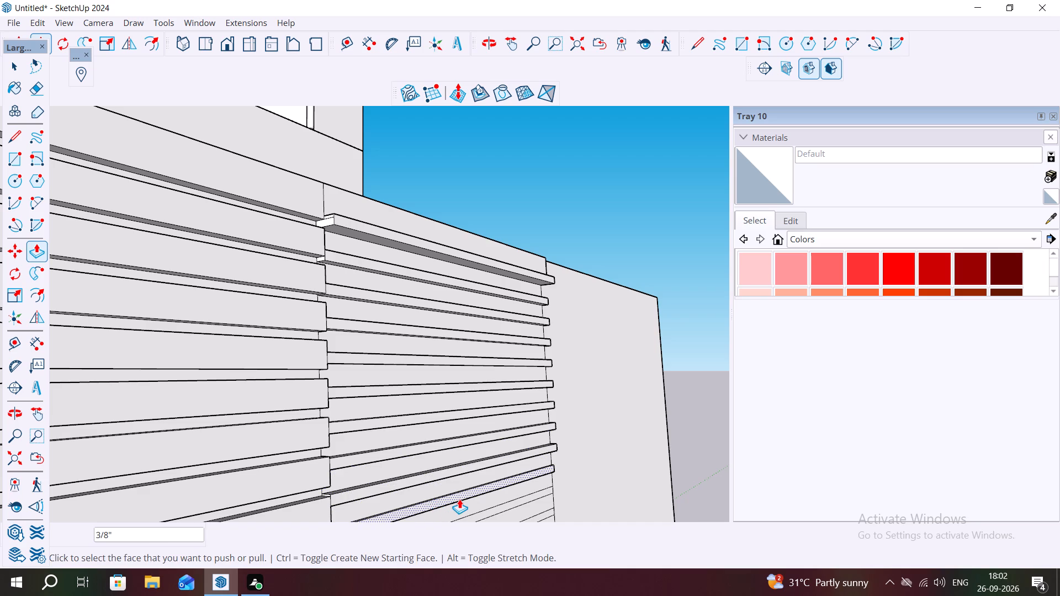
double_click(457, 501)
scroll(463, 444, down, 5)
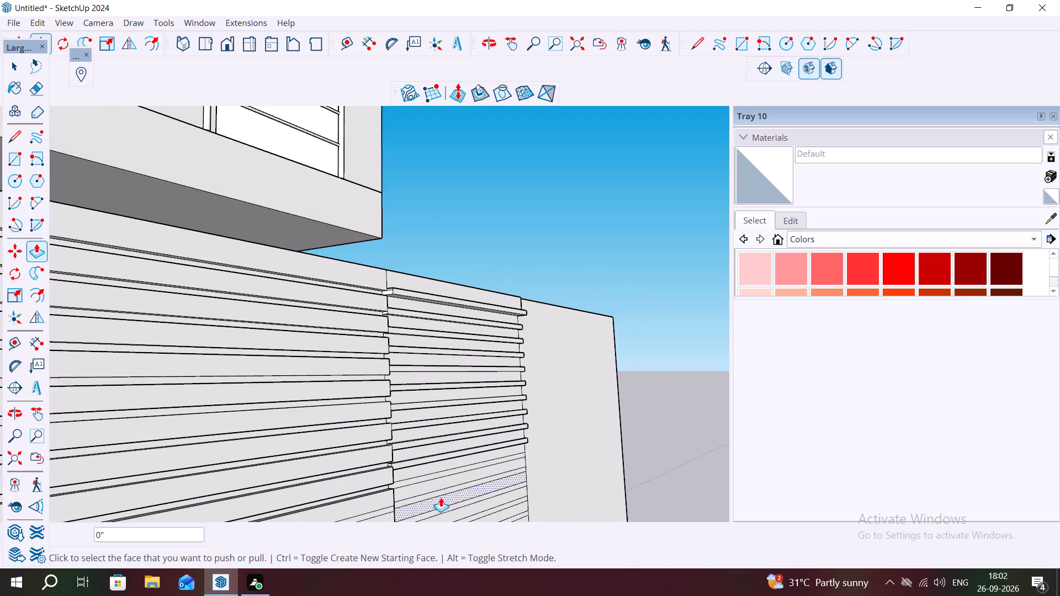
scroll(405, 476, up, 2)
double_click(411, 484)
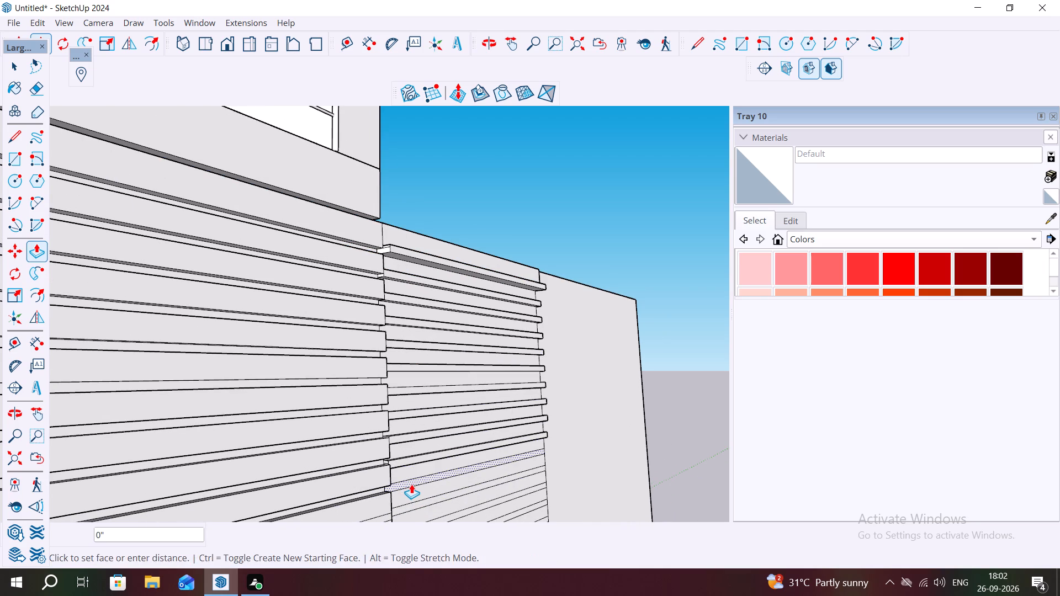
scroll(416, 421, down, 2)
double_click(428, 487)
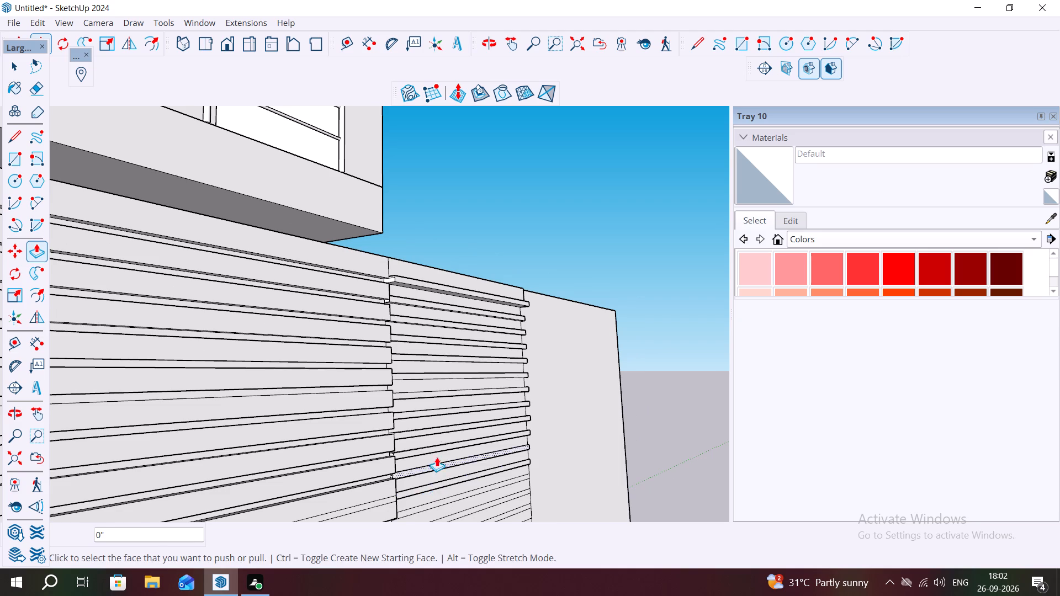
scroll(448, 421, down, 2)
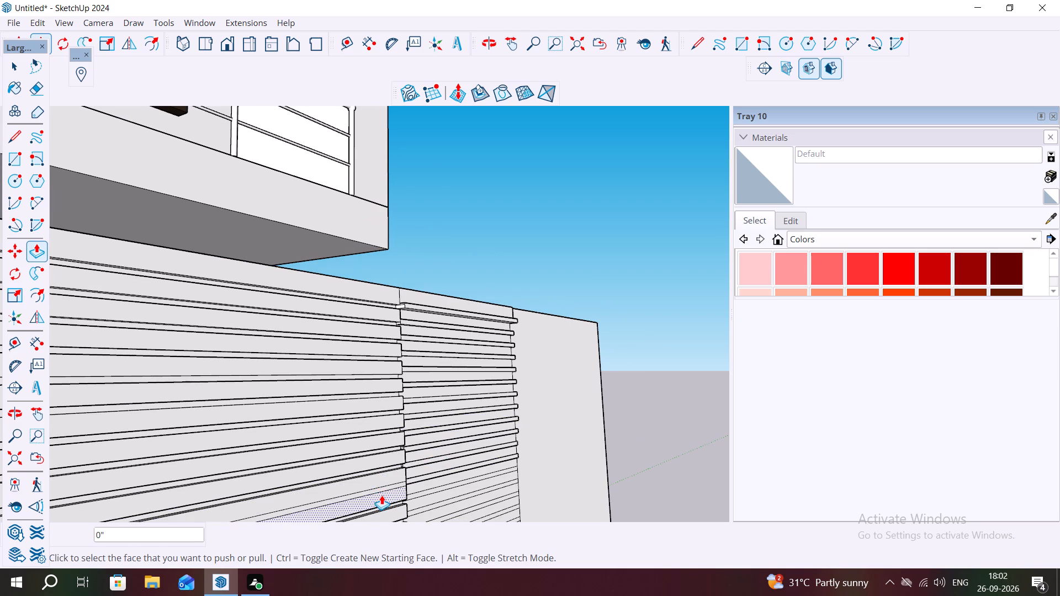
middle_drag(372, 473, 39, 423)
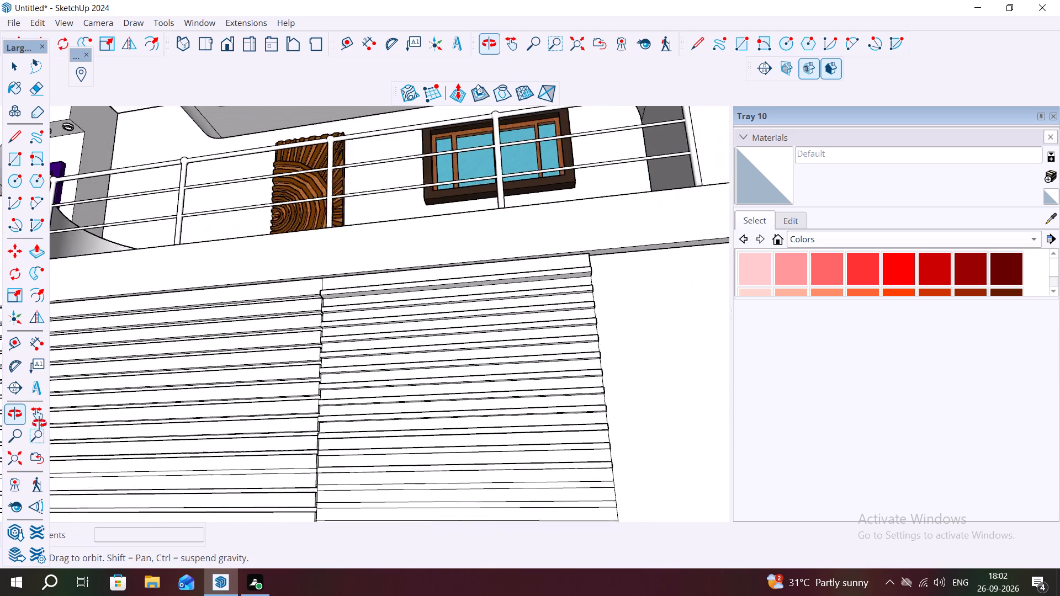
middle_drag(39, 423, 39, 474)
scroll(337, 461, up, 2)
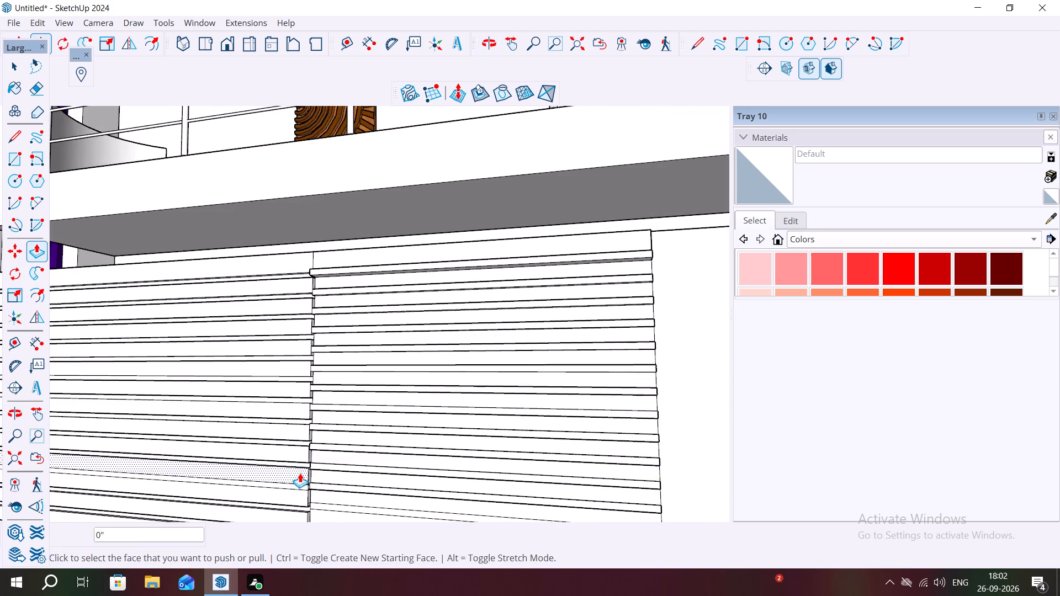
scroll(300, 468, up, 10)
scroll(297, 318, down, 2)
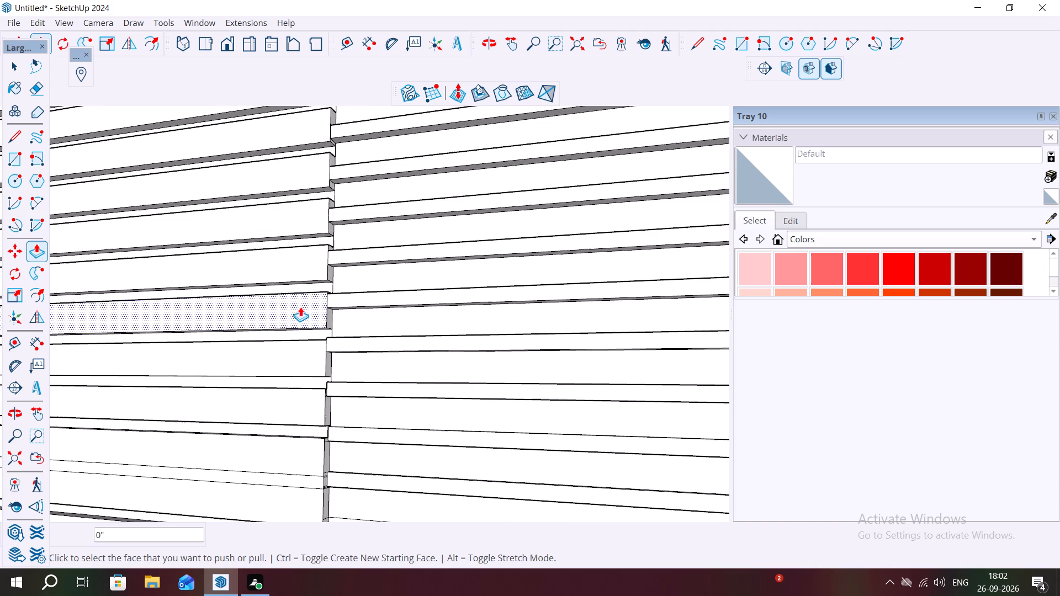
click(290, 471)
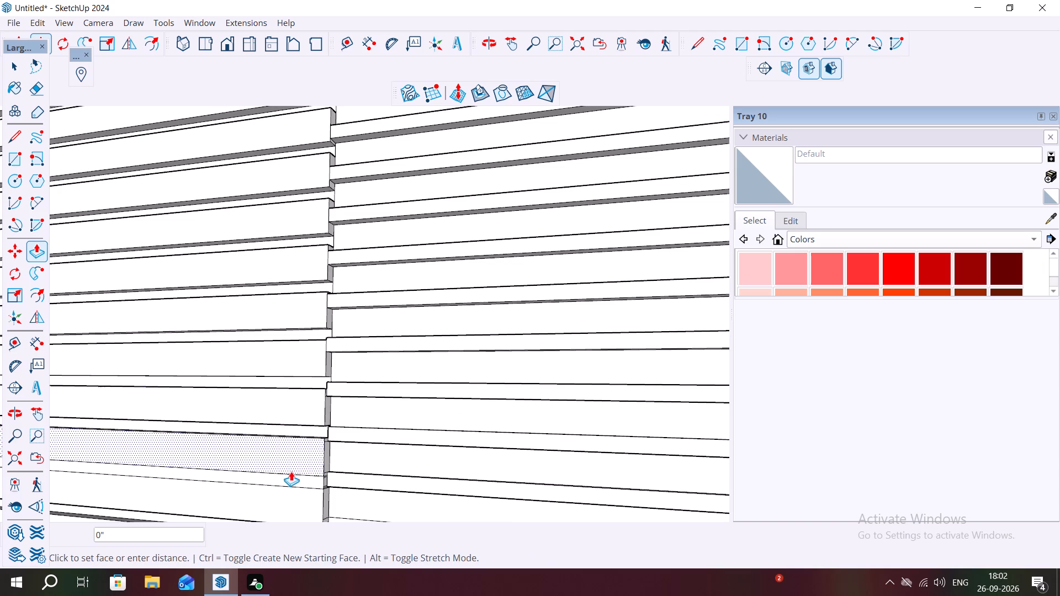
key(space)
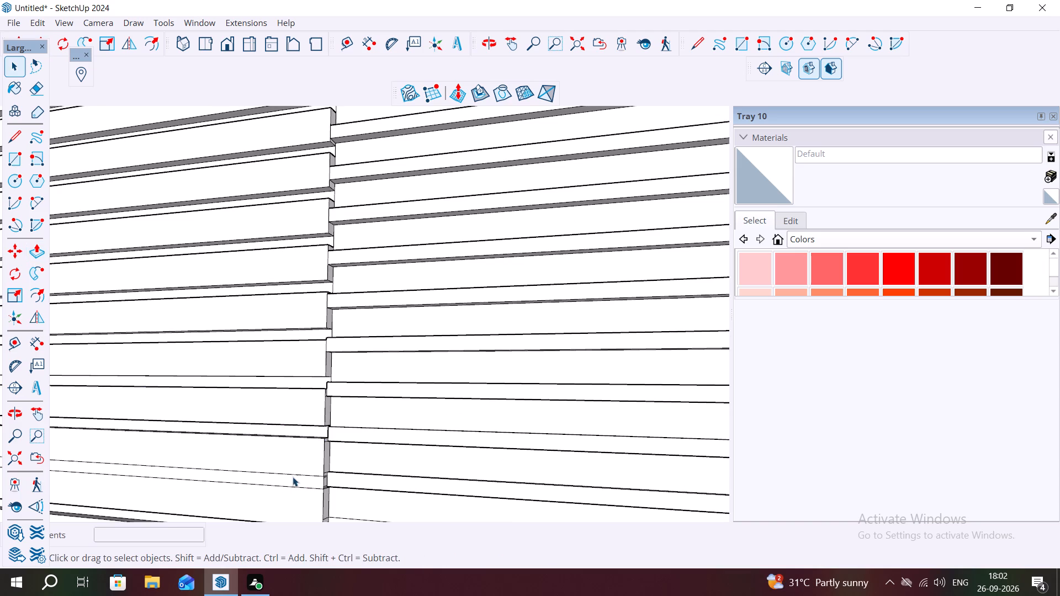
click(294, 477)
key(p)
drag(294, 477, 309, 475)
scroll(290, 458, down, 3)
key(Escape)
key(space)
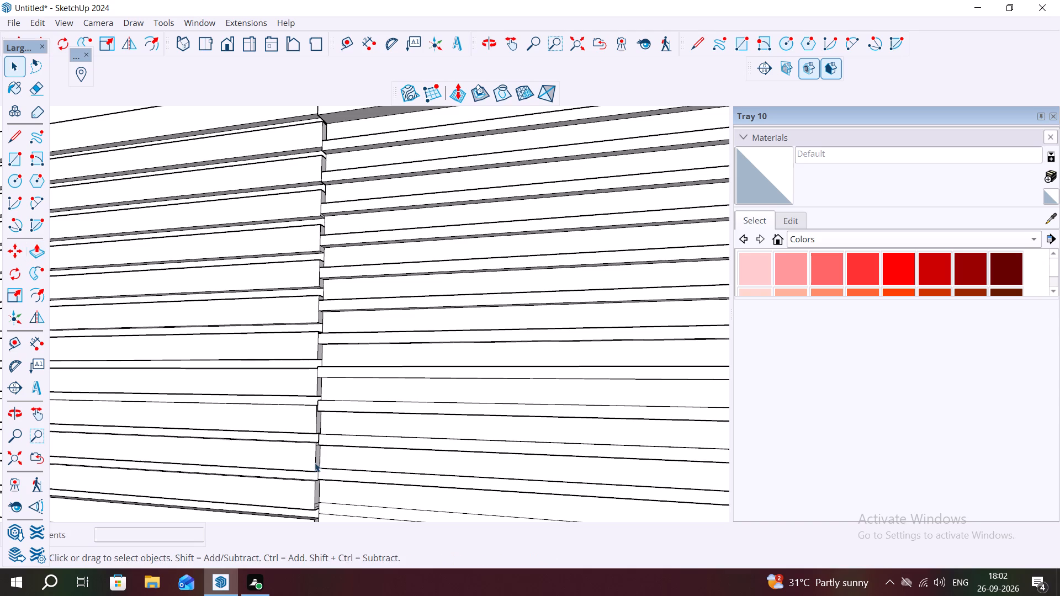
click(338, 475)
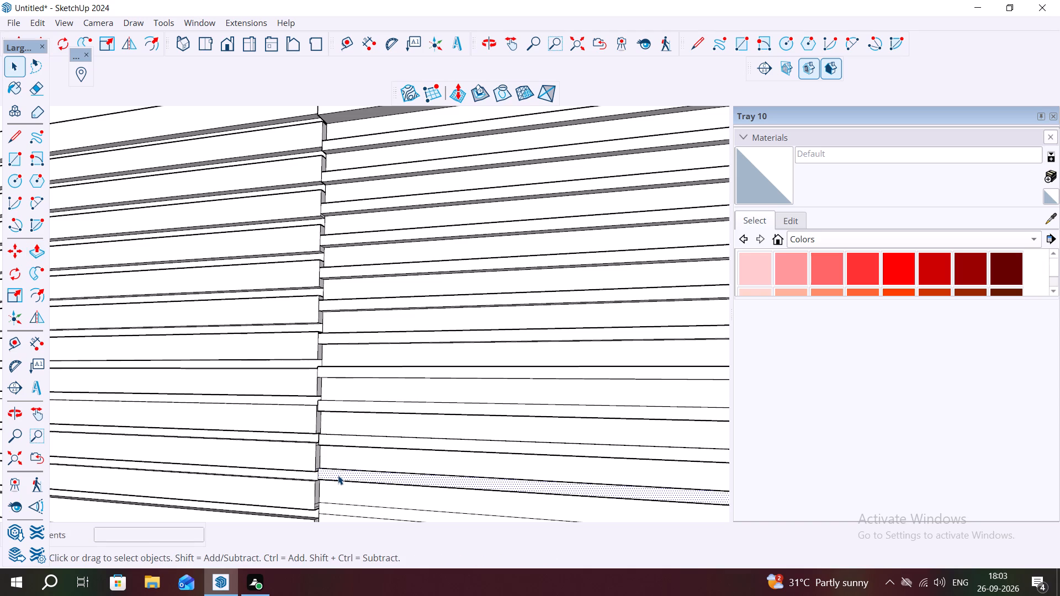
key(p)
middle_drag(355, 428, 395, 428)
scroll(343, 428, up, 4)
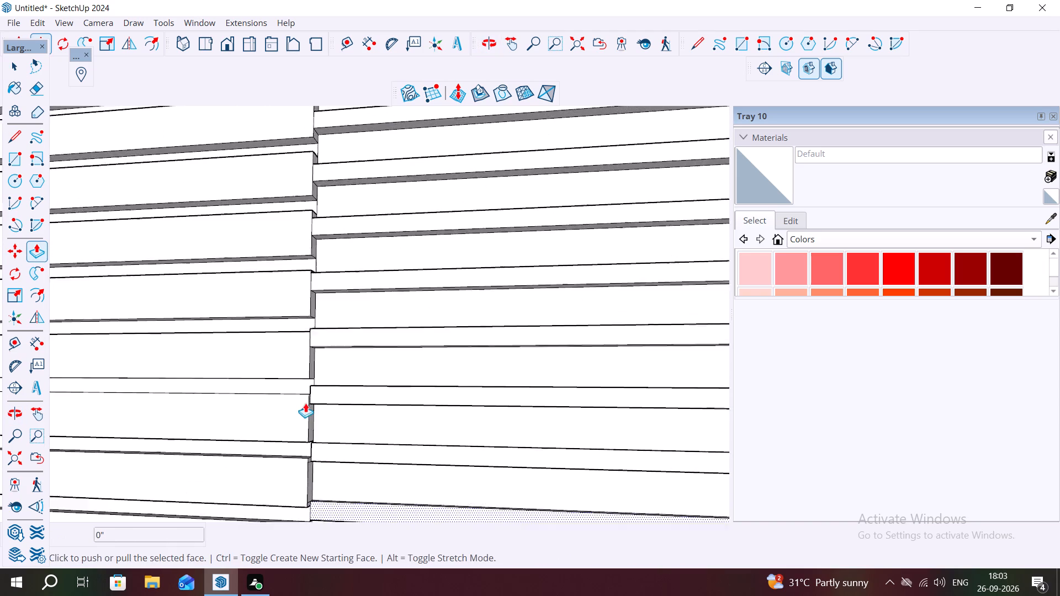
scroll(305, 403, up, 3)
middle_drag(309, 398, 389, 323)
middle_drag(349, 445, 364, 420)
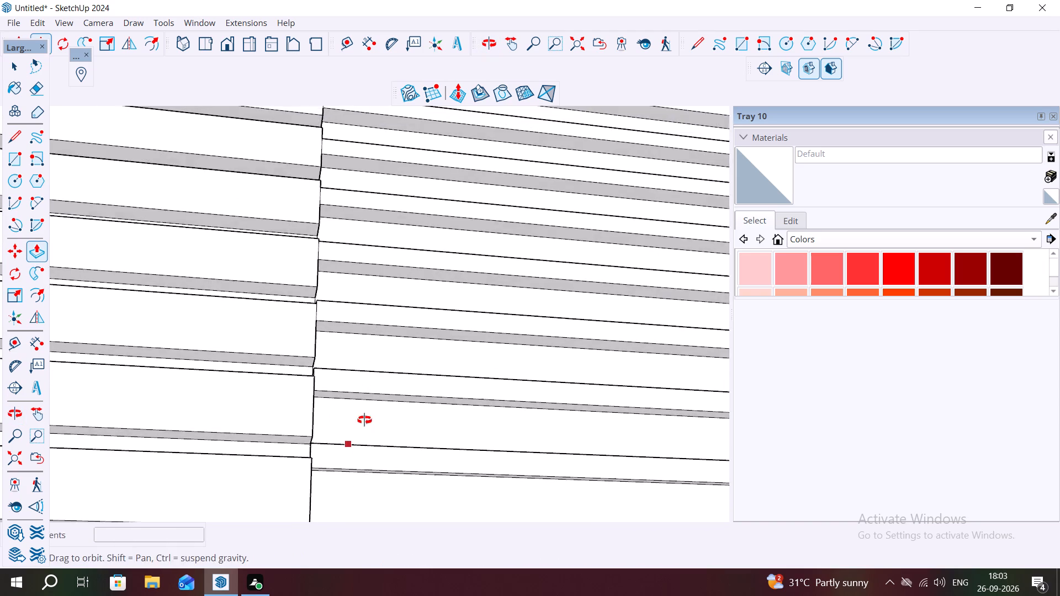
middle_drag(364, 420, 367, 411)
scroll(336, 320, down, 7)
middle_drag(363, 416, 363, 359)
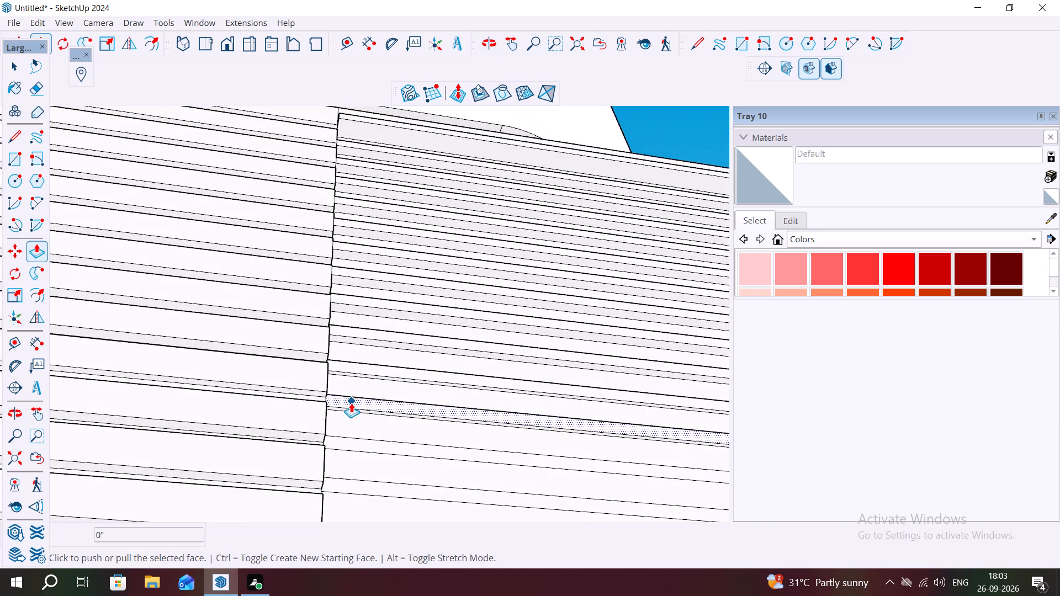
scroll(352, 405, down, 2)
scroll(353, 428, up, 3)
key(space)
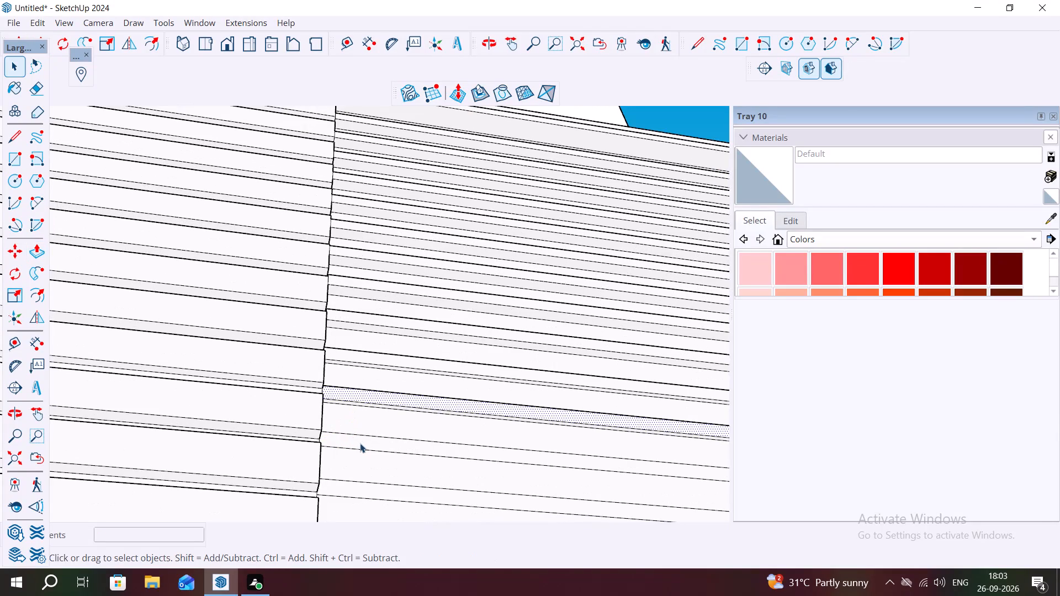
Push/Pull the narrow panel's uppermost remaining flat thin strip outward by 1" and repeat the offset on the three strips below it.
click(360, 443)
key(p)
drag(362, 438, 365, 429)
key(1)
key(shift+quotedbl)
key(Return)
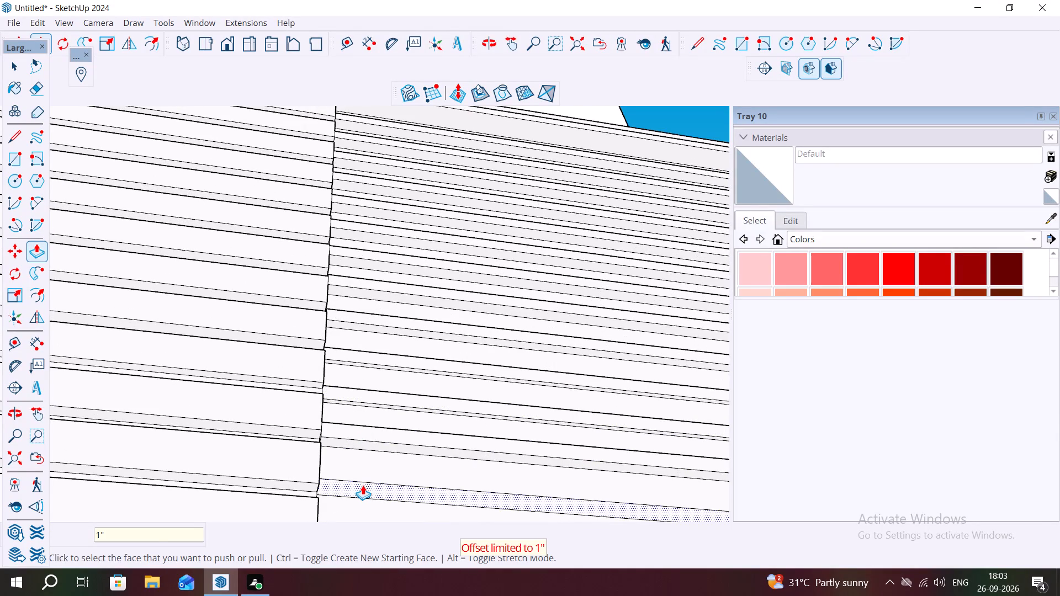
double_click(363, 485)
scroll(350, 341, down, 7)
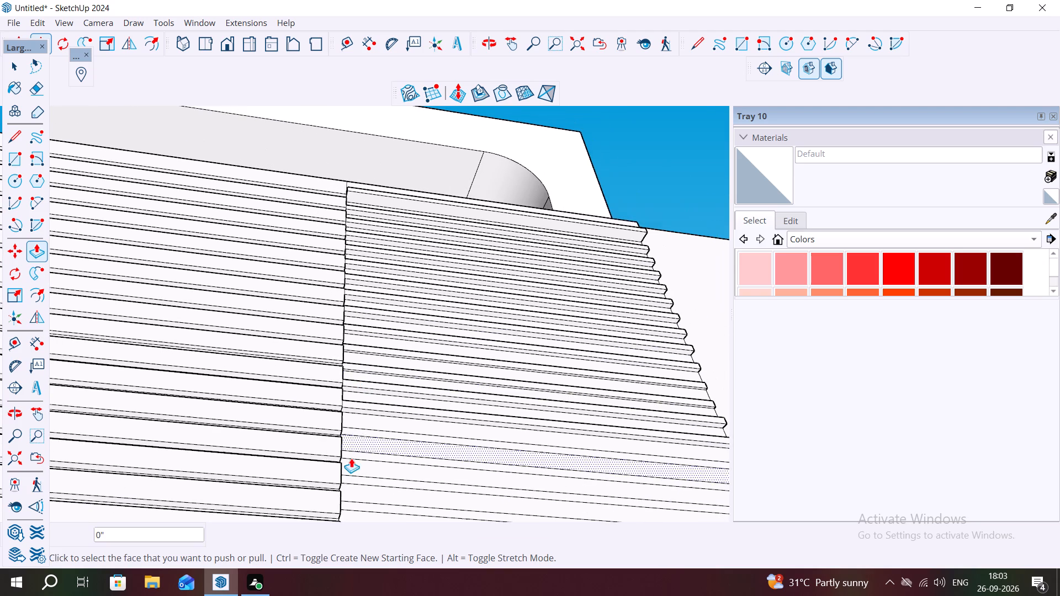
scroll(354, 443, up, 9)
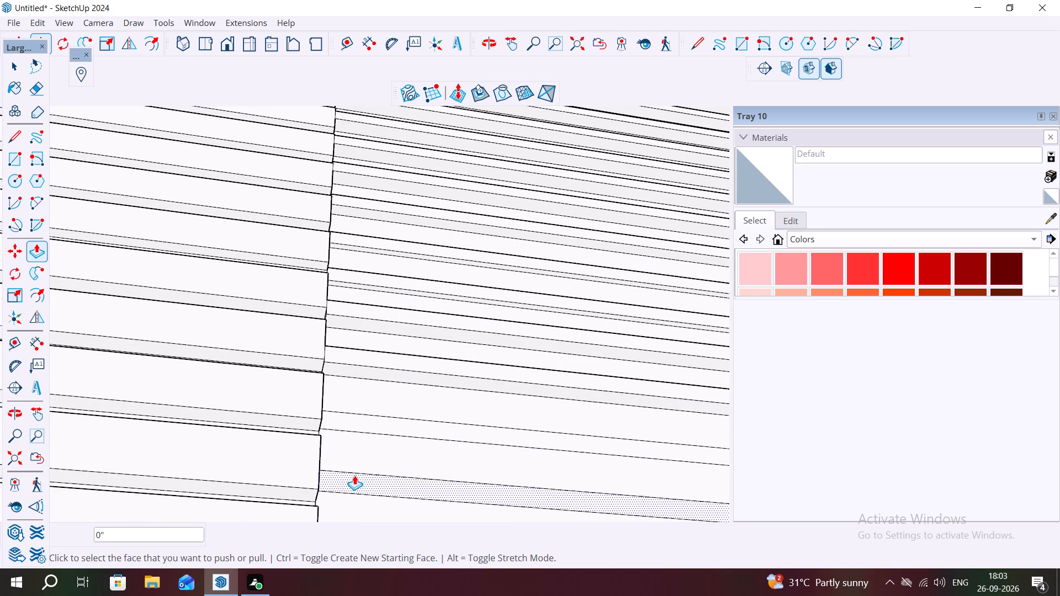
double_click(373, 421)
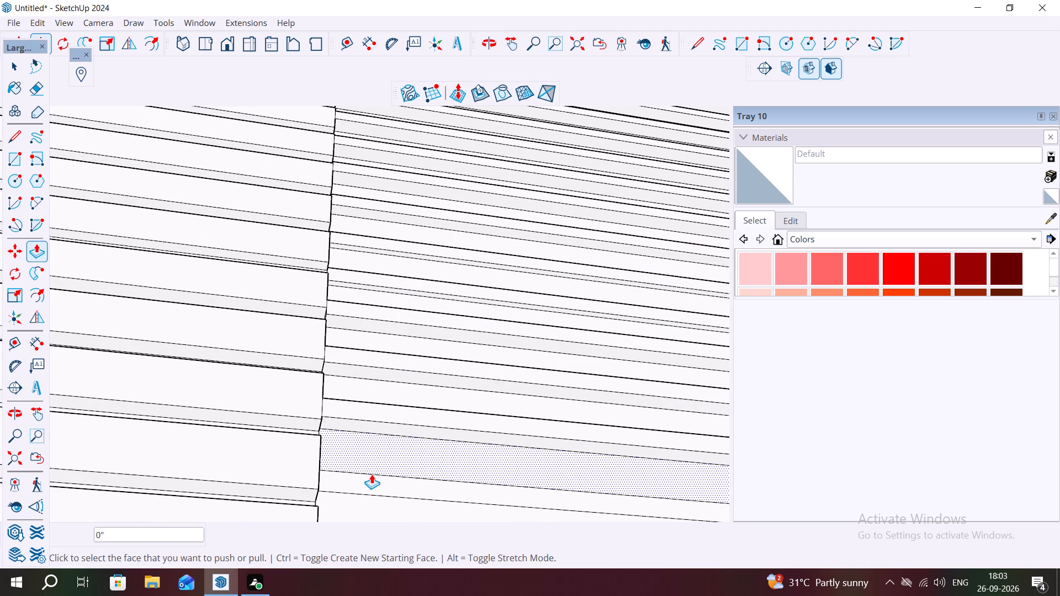
double_click(372, 480)
Repeat the 1" Push/Pull on the next three flat thin strips down the narrow panel.
scroll(361, 395, down, 6)
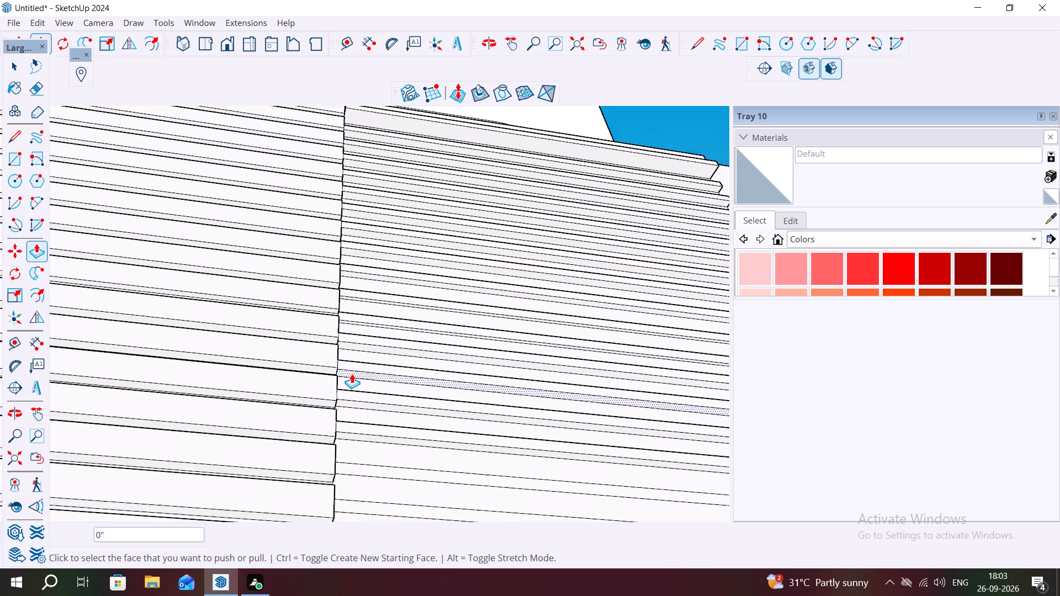
scroll(352, 374, down, 1)
double_click(381, 457)
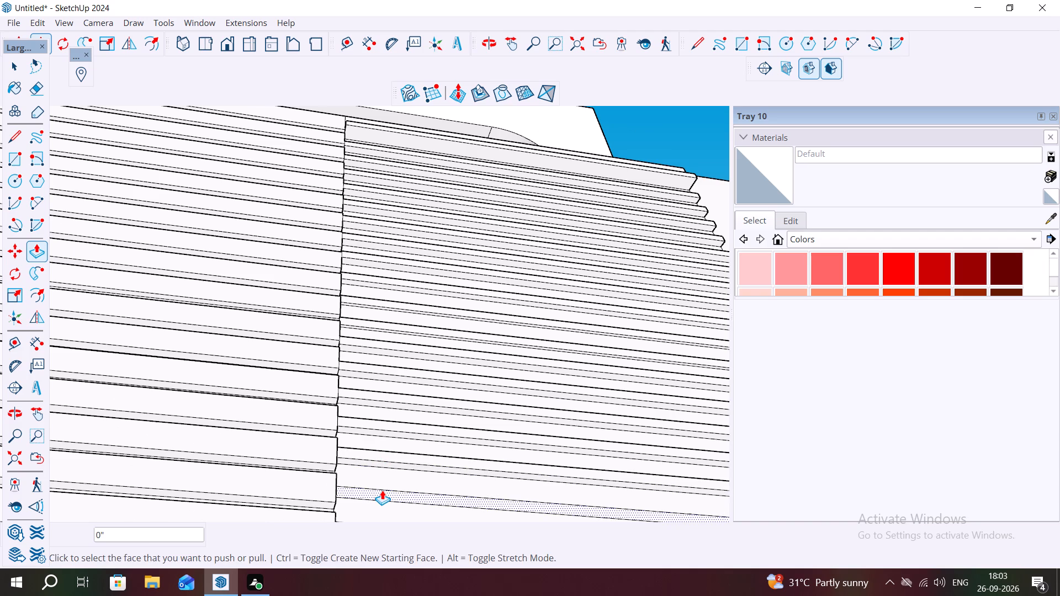
double_click(382, 490)
scroll(367, 450, down, 5)
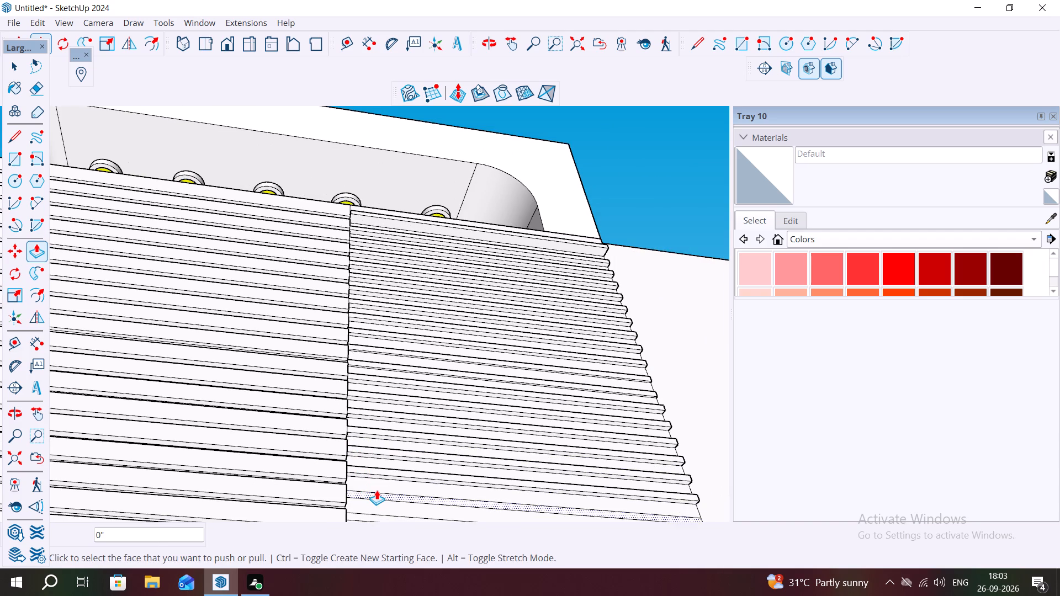
double_click(382, 494)
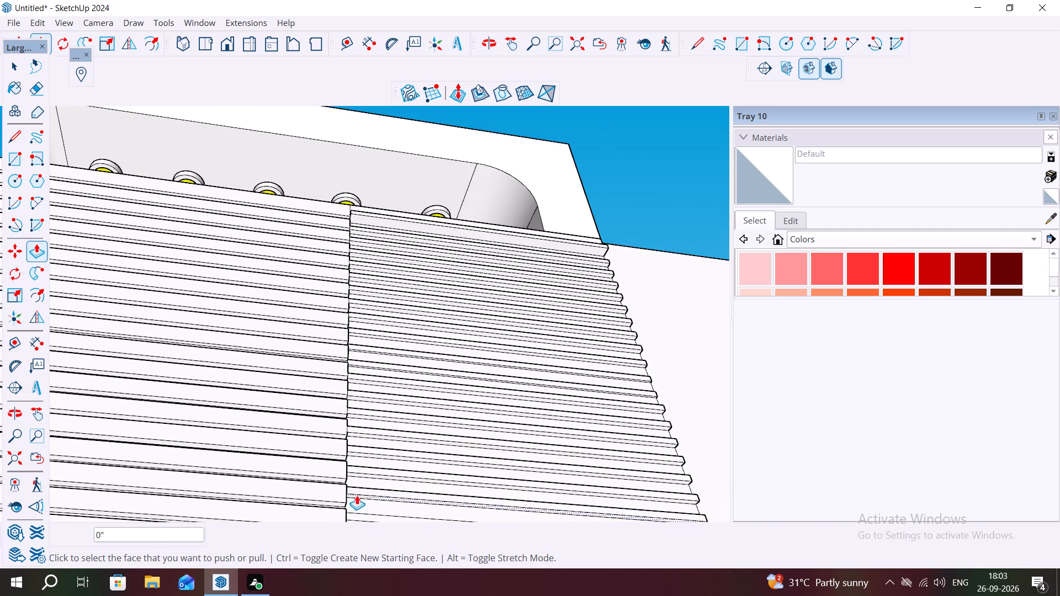
Repeat the 1" Push/Pull on the last three flat thin strips at the bottom of the narrow panel.
scroll(345, 497, down, 2)
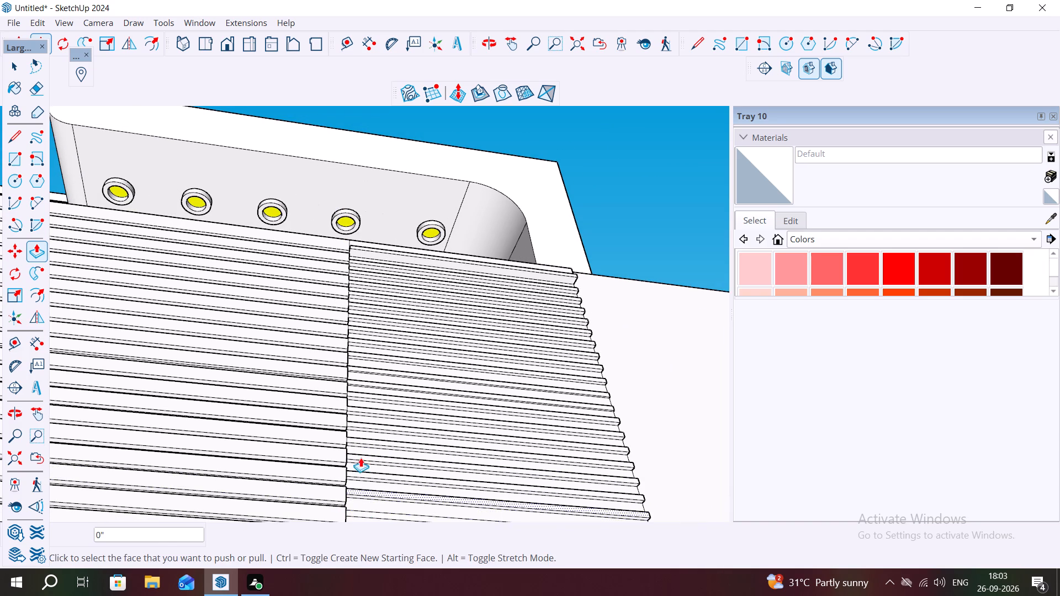
scroll(405, 400, down, 2)
scroll(405, 319, down, 2)
middle_drag(398, 447, 407, 490)
scroll(378, 497, up, 3)
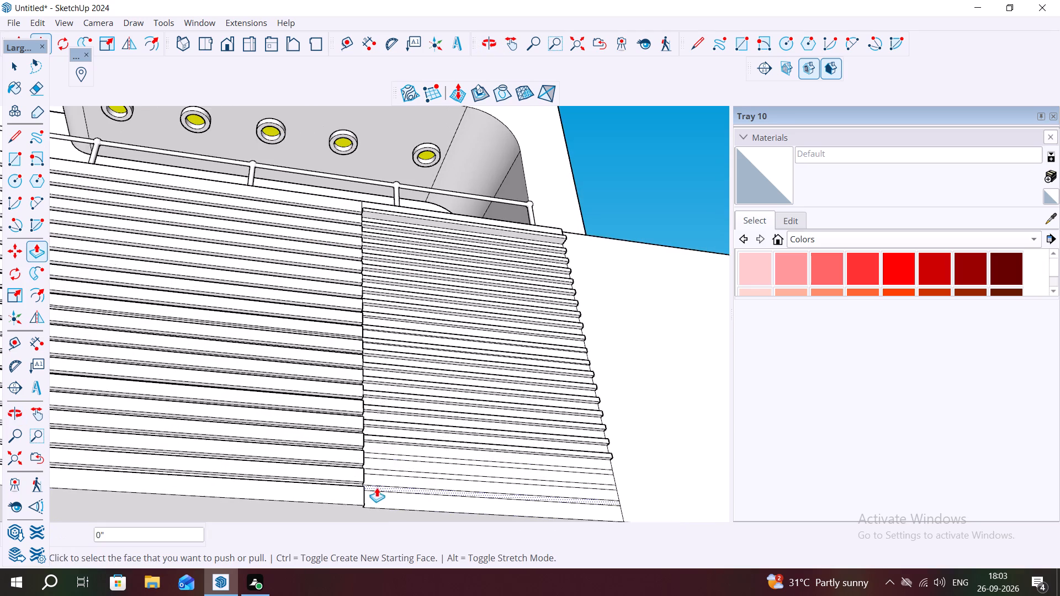
scroll(377, 487, up, 3)
scroll(377, 412, up, 3)
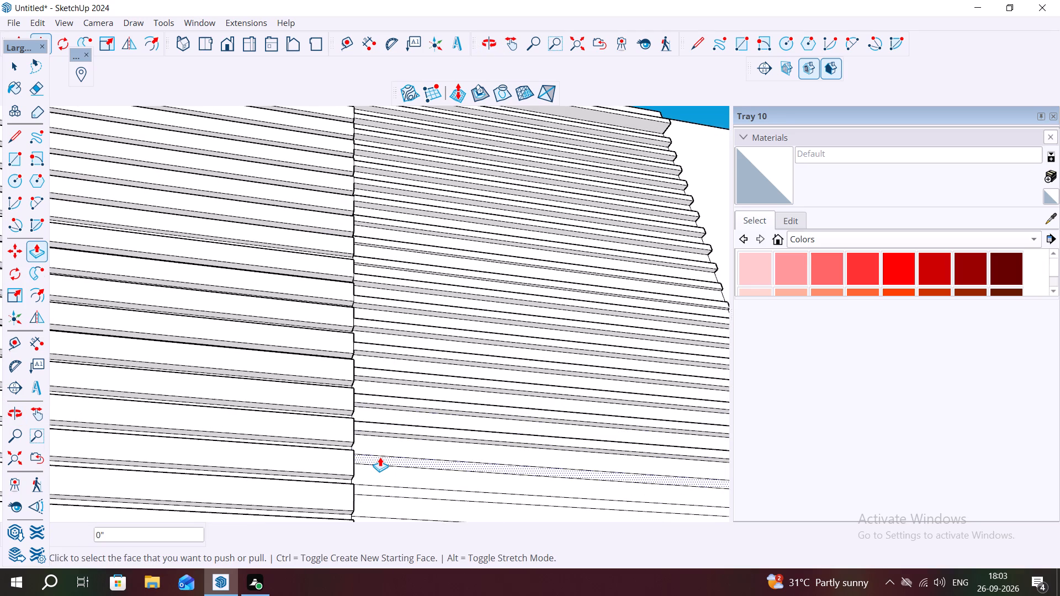
double_click(380, 457)
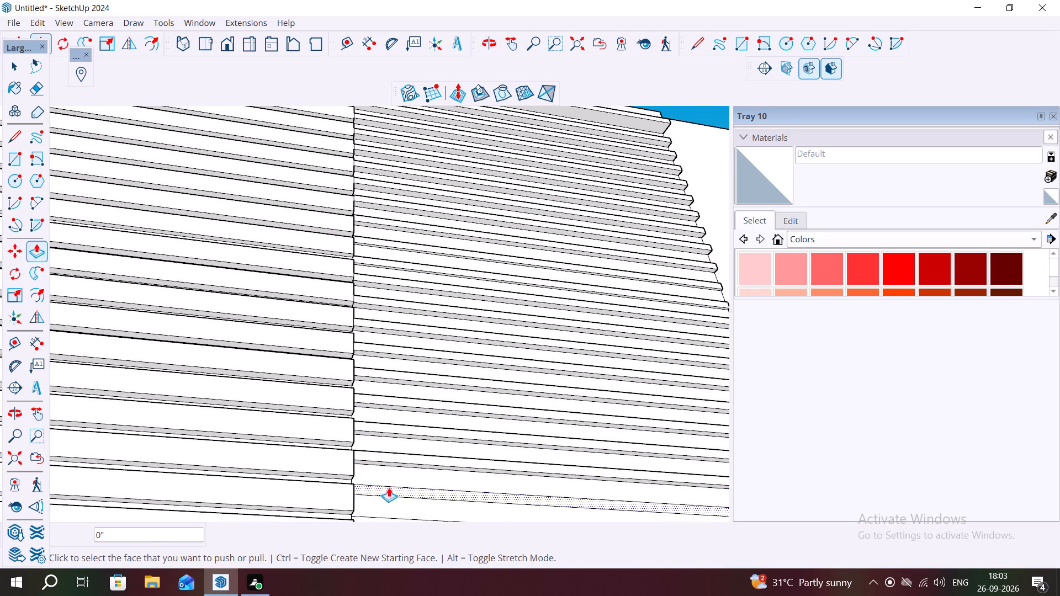
double_click(389, 487)
scroll(375, 451, down, 4)
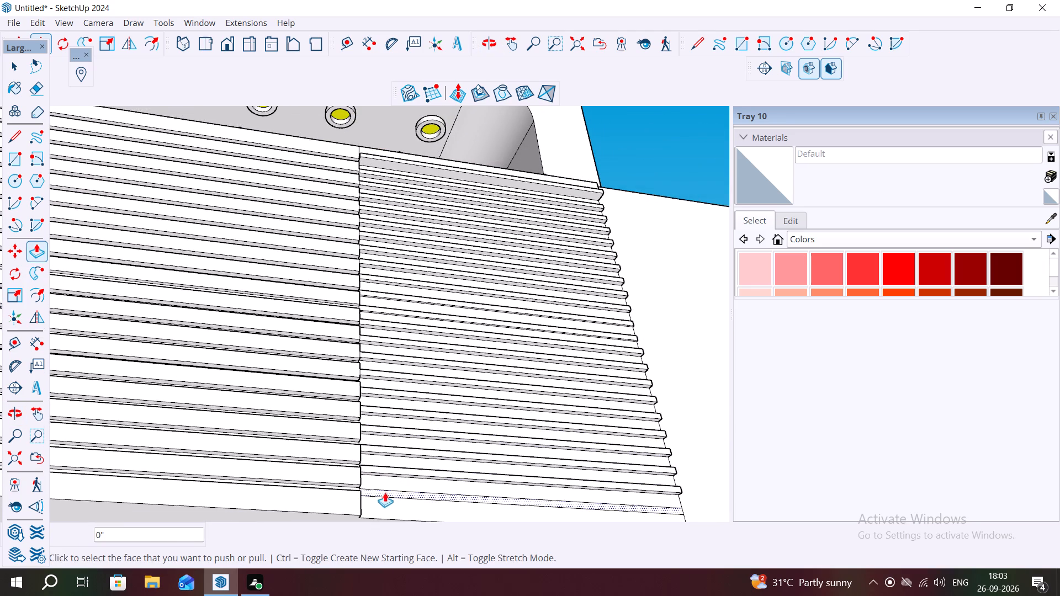
double_click(386, 491)
key(Escape)
key(space)
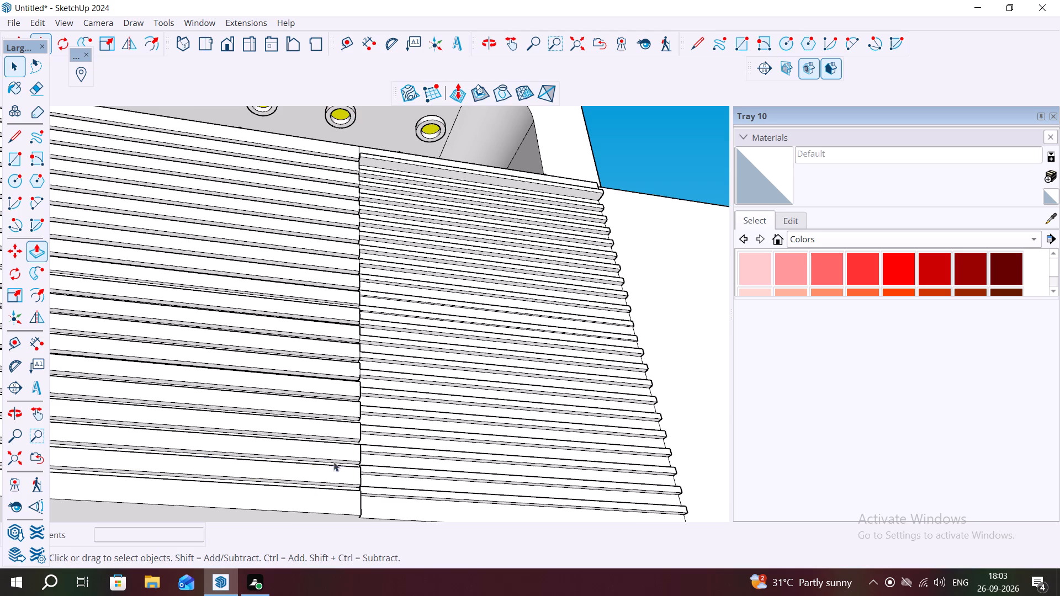
Examine both gate panels' raised slats and strips from the front, together with the balcony and facade.
scroll(437, 427, down, 3)
scroll(434, 365, down, 4)
middle_drag(491, 366, 404, 405)
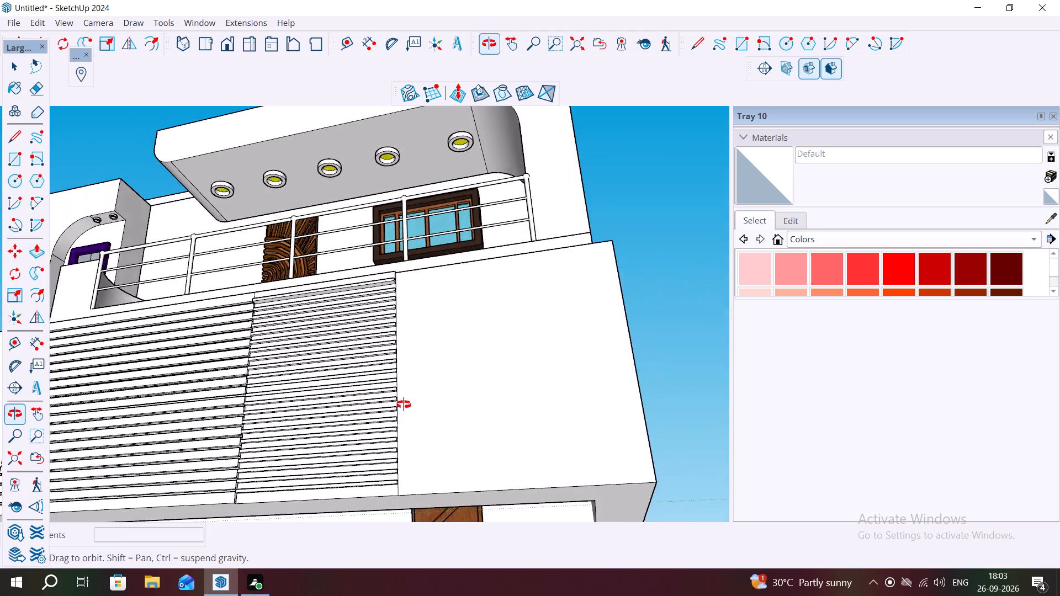
middle_drag(404, 405, 512, 489)
scroll(555, 306, down, 2)
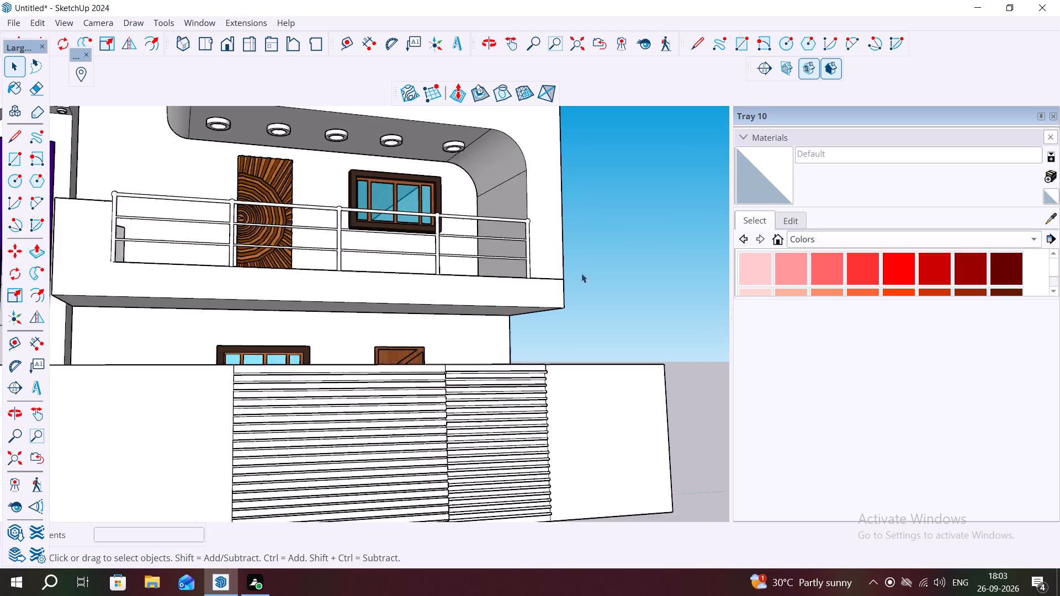
scroll(581, 273, down, 4)
middle_drag(531, 466, 443, 517)
scroll(473, 486, down, 1)
scroll(417, 397, up, 6)
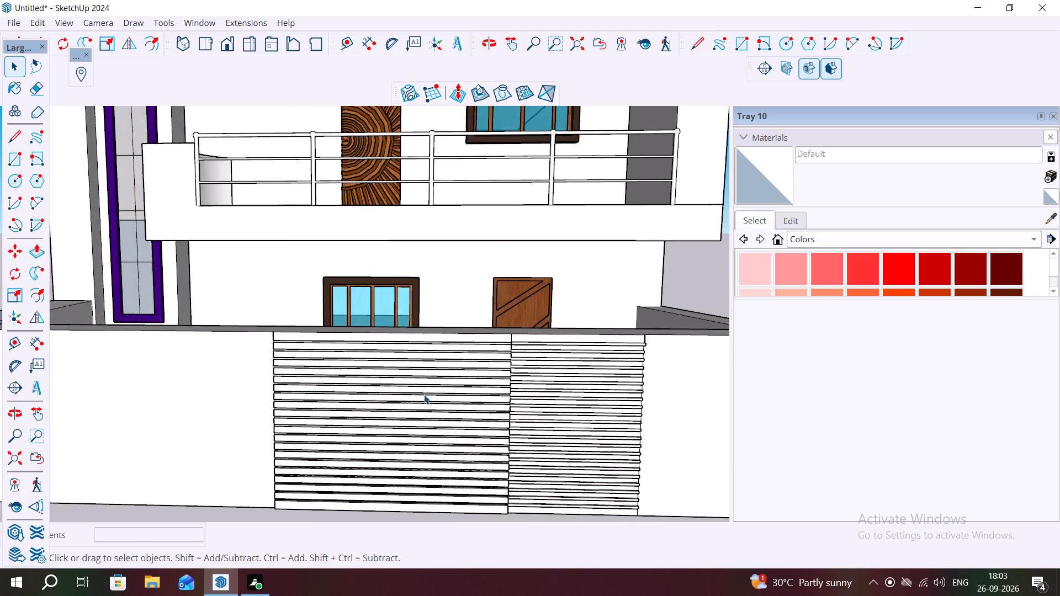
scroll(424, 395, up, 4)
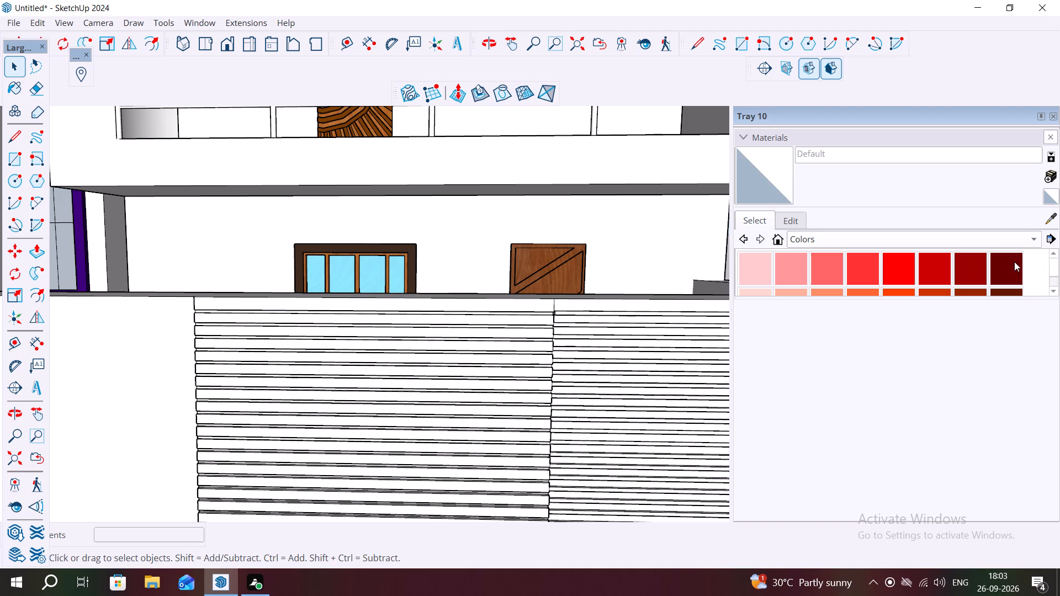
Paint the wide gate panel's top two thin horizontal strips with dark red Color A08.
click(1014, 262)
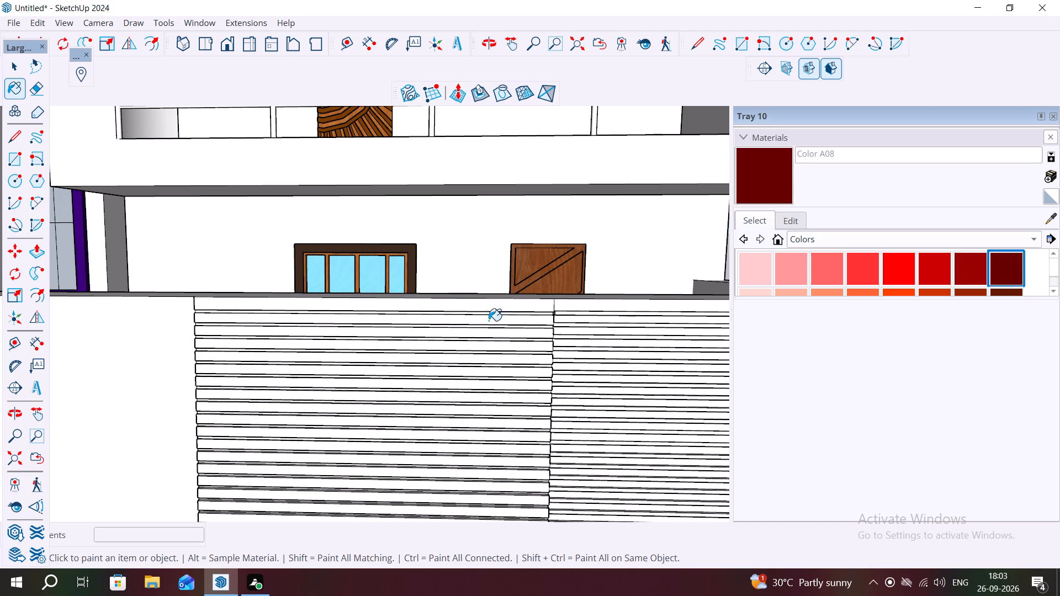
scroll(488, 321, up, 8)
middle_drag(513, 300, 518, 278)
scroll(518, 278, up, 1)
scroll(570, 313, up, 5)
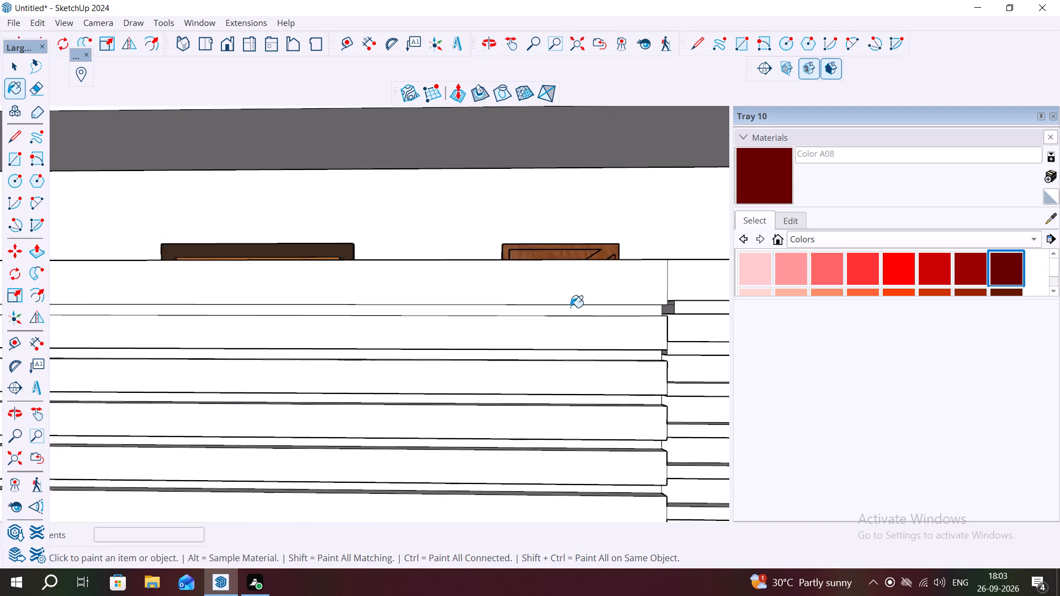
scroll(570, 307, up, 7)
click(566, 321)
scroll(542, 318, down, 7)
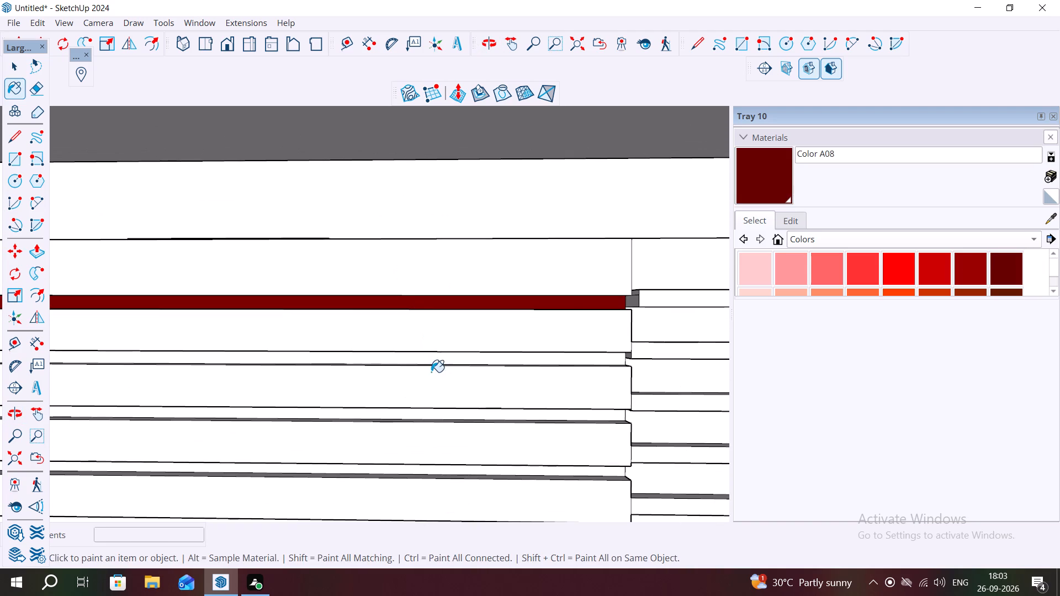
click(433, 364)
scroll(429, 350, up, 7)
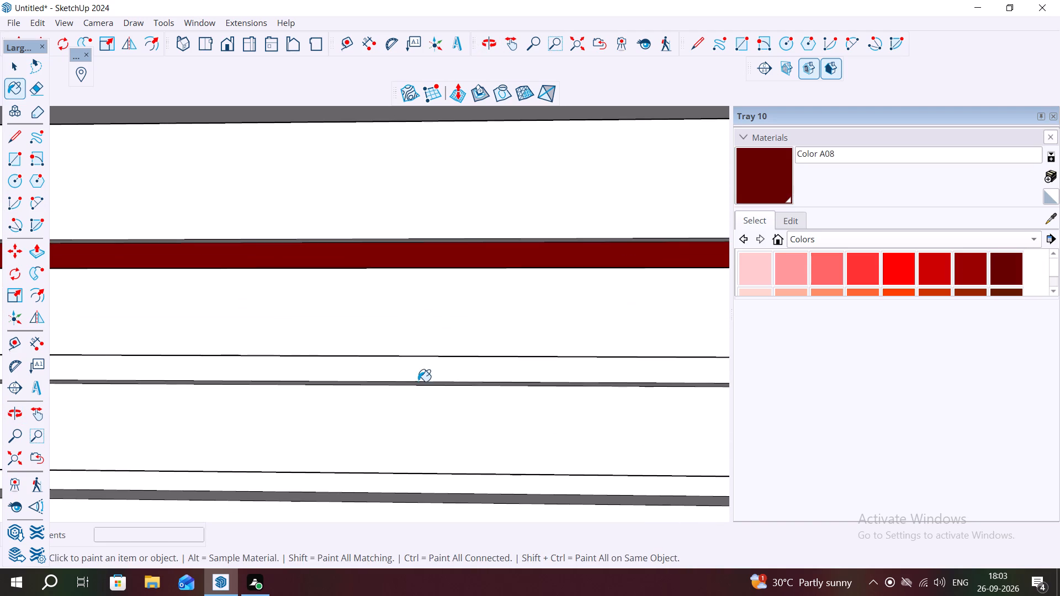
click(418, 381)
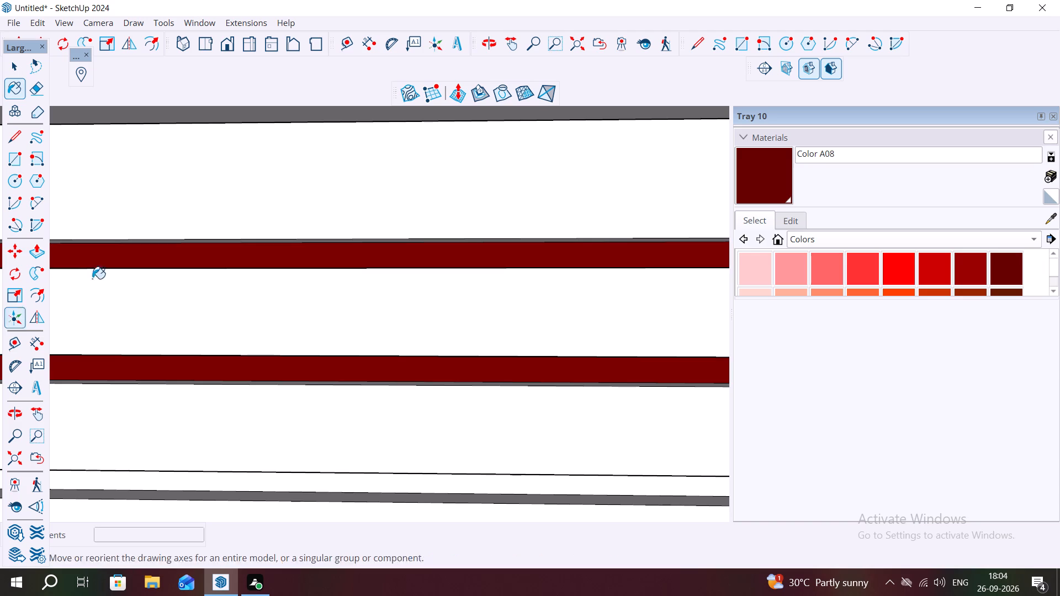
Paint the wide panel's third, fourth and fifth thin strips, plus the narrow edge below the fifth, with Color A08.
scroll(606, 146, down, 5)
scroll(590, 382, up, 2)
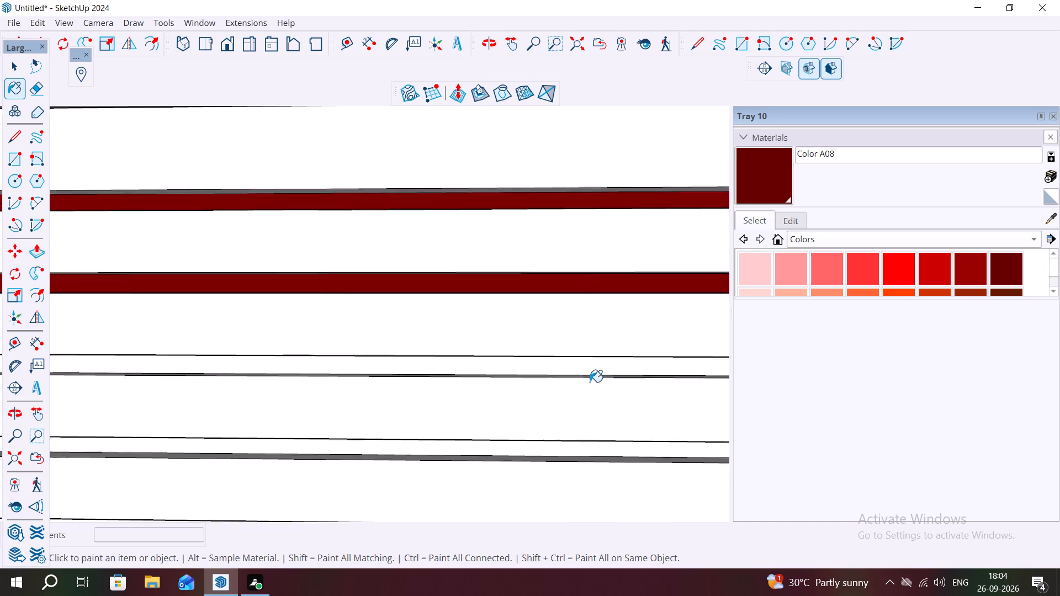
scroll(590, 382, up, 4)
click(577, 365)
scroll(734, 368, down, 6)
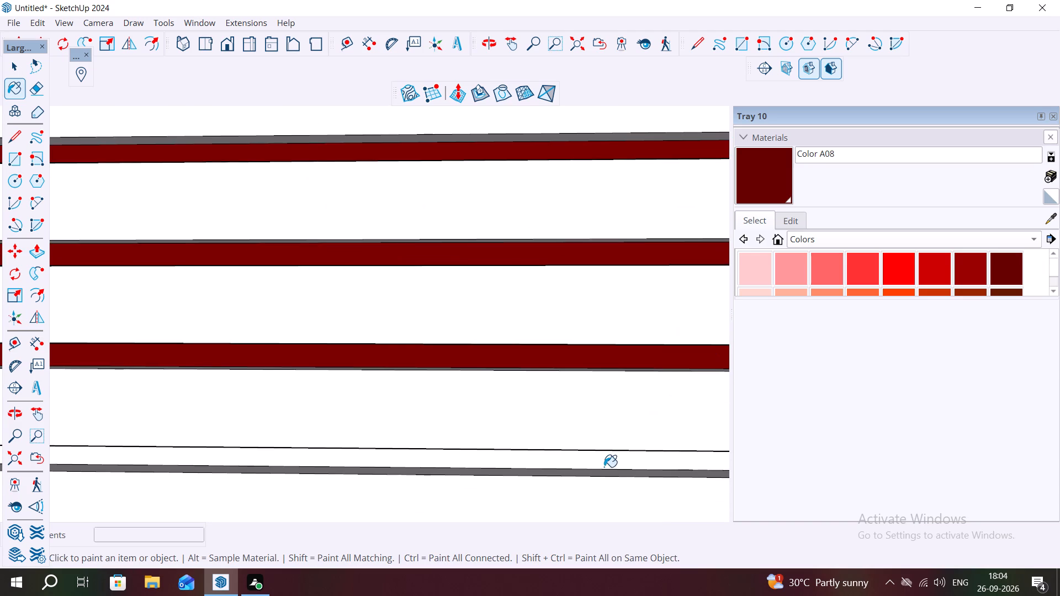
click(605, 464)
scroll(602, 269, down, 4)
scroll(580, 465, up, 1)
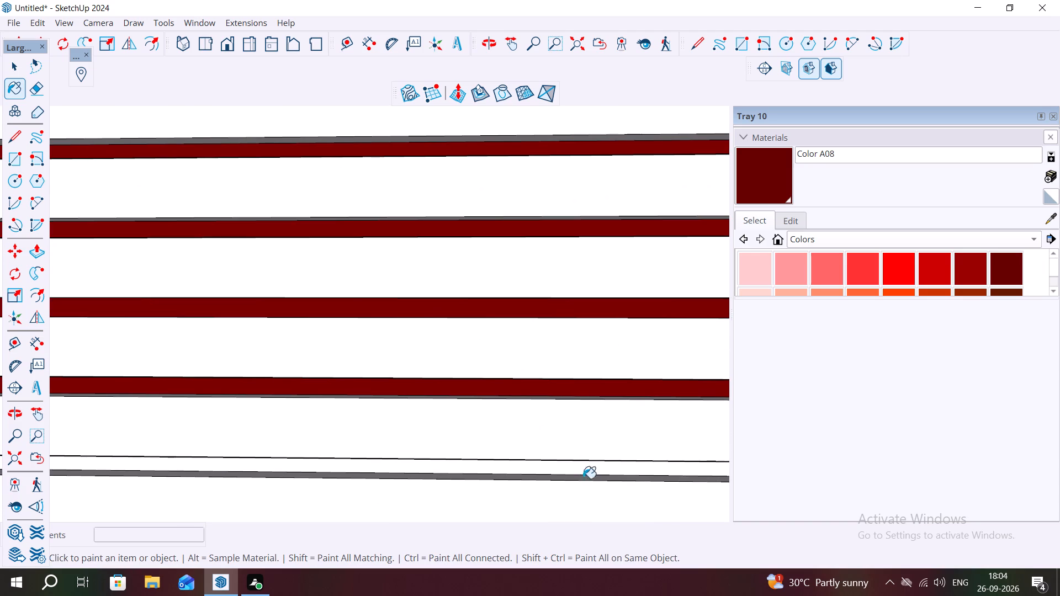
scroll(577, 428, down, 3)
scroll(605, 454, up, 2)
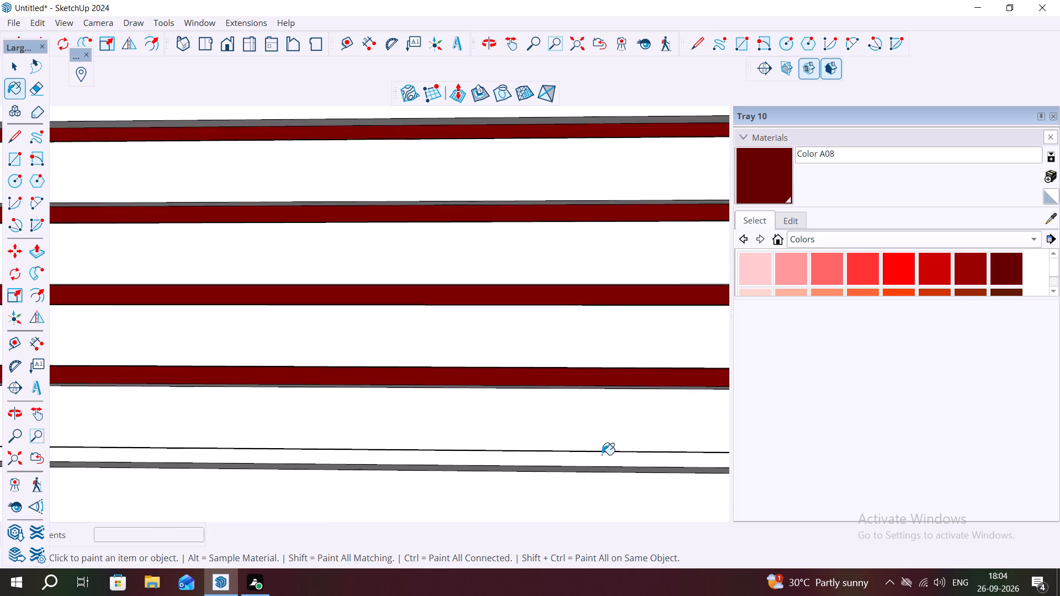
scroll(602, 455, up, 3)
click(596, 467)
scroll(599, 455, up, 6)
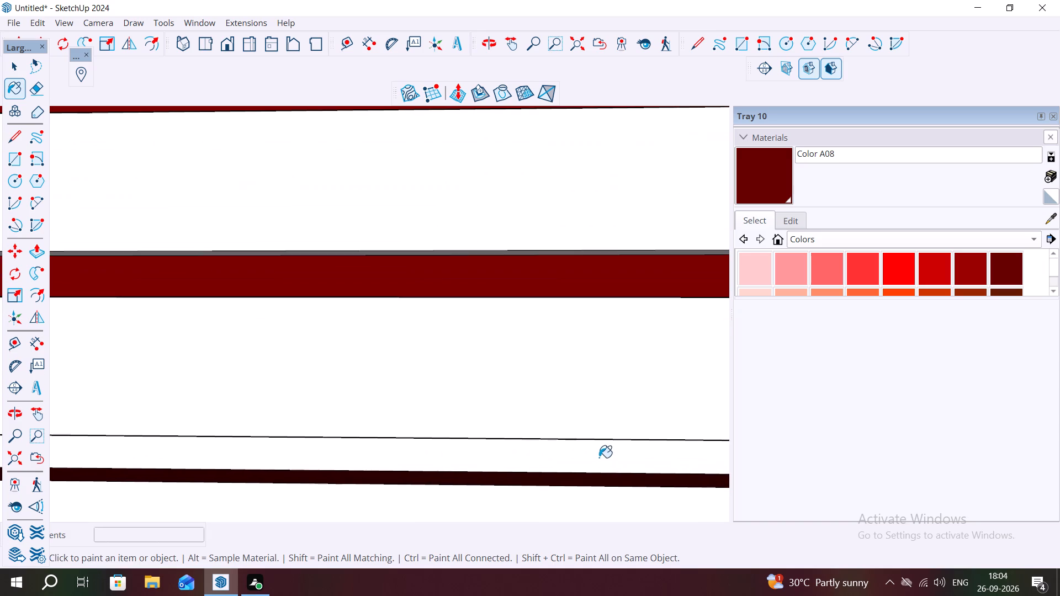
click(599, 457)
scroll(617, 217, down, 2)
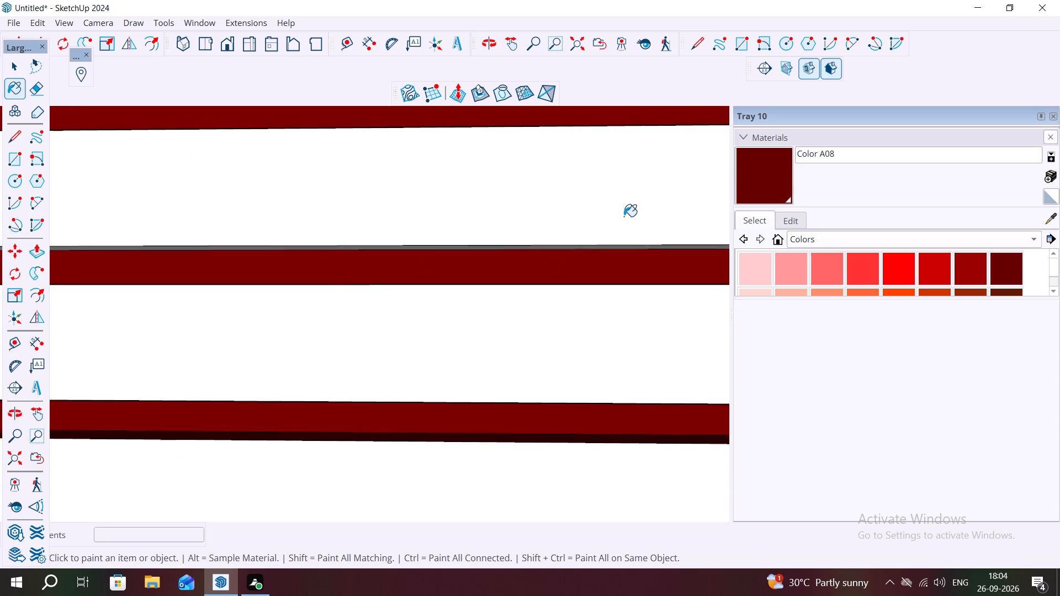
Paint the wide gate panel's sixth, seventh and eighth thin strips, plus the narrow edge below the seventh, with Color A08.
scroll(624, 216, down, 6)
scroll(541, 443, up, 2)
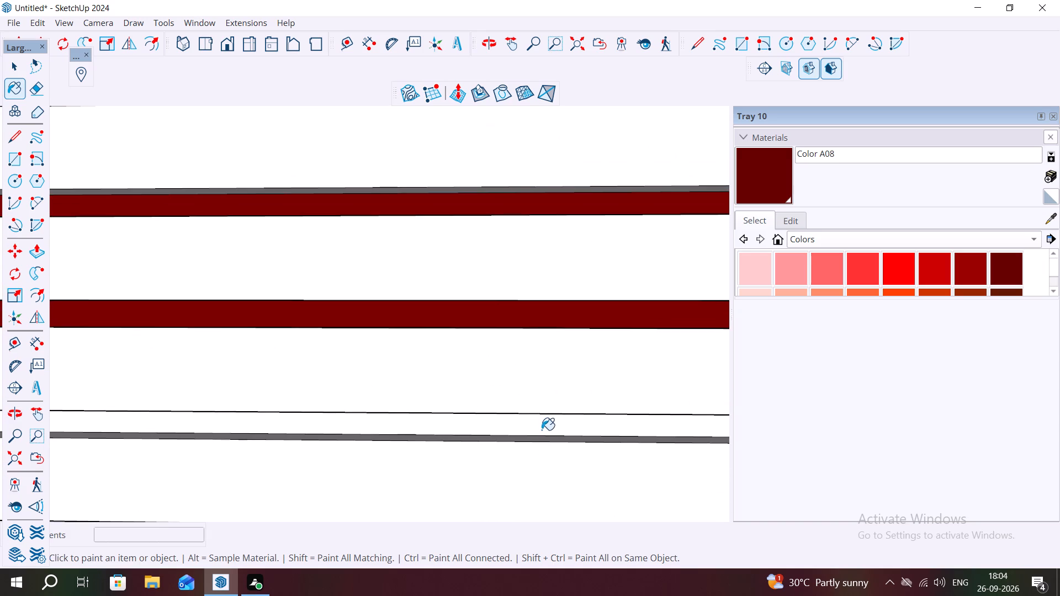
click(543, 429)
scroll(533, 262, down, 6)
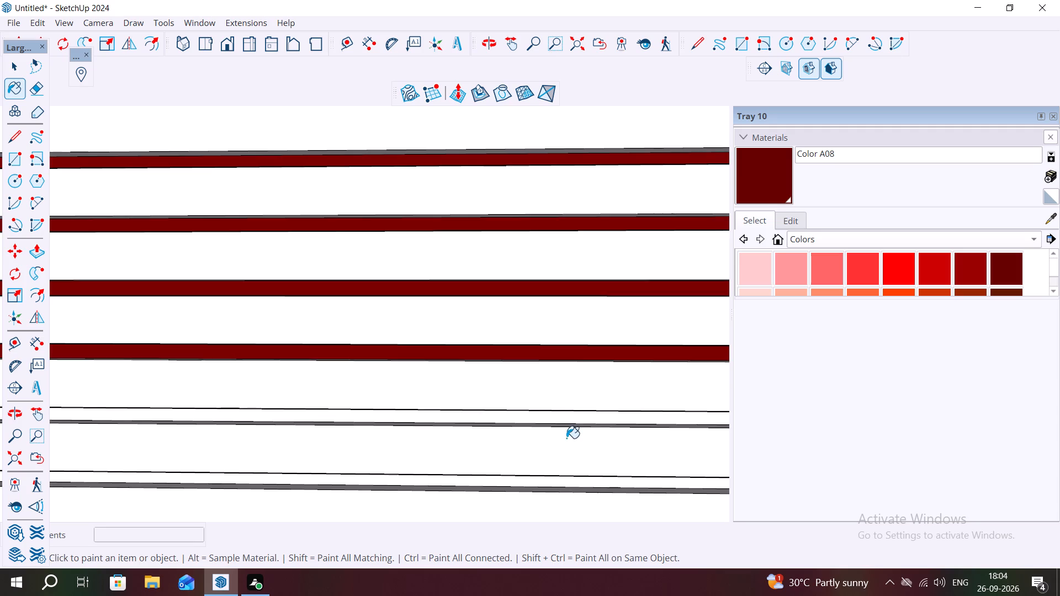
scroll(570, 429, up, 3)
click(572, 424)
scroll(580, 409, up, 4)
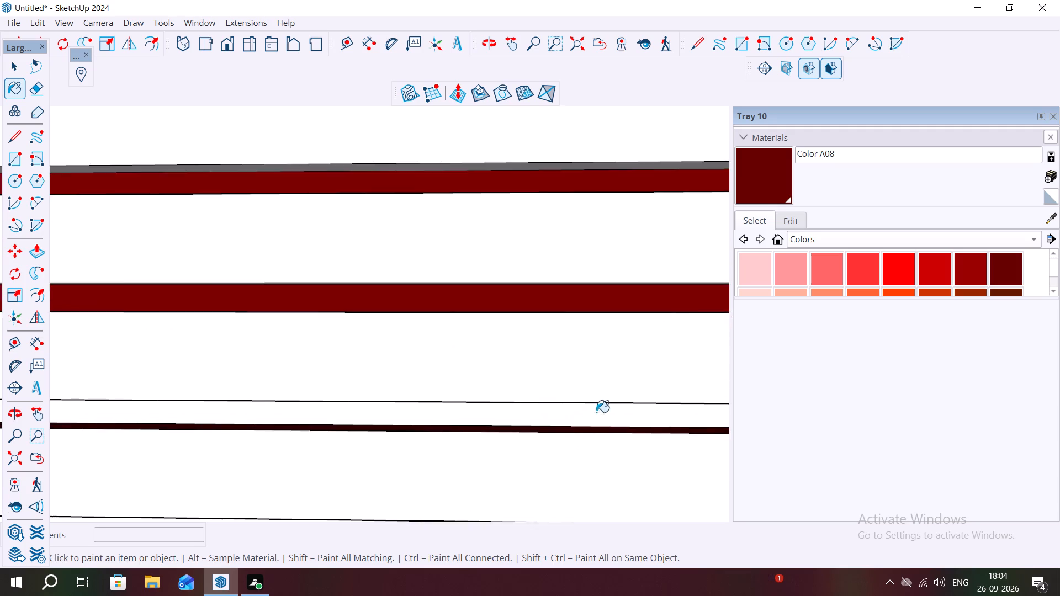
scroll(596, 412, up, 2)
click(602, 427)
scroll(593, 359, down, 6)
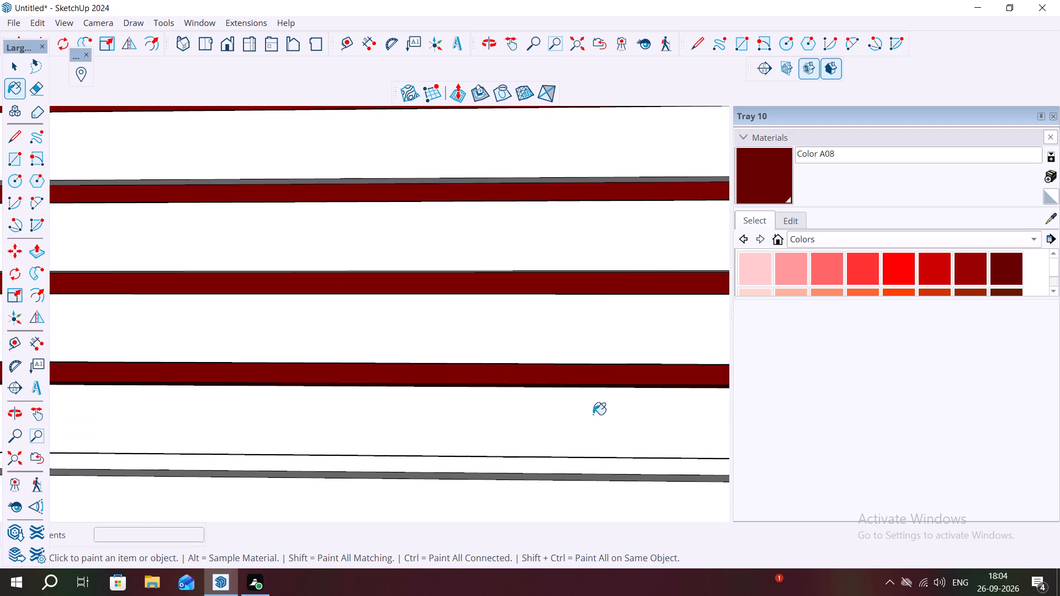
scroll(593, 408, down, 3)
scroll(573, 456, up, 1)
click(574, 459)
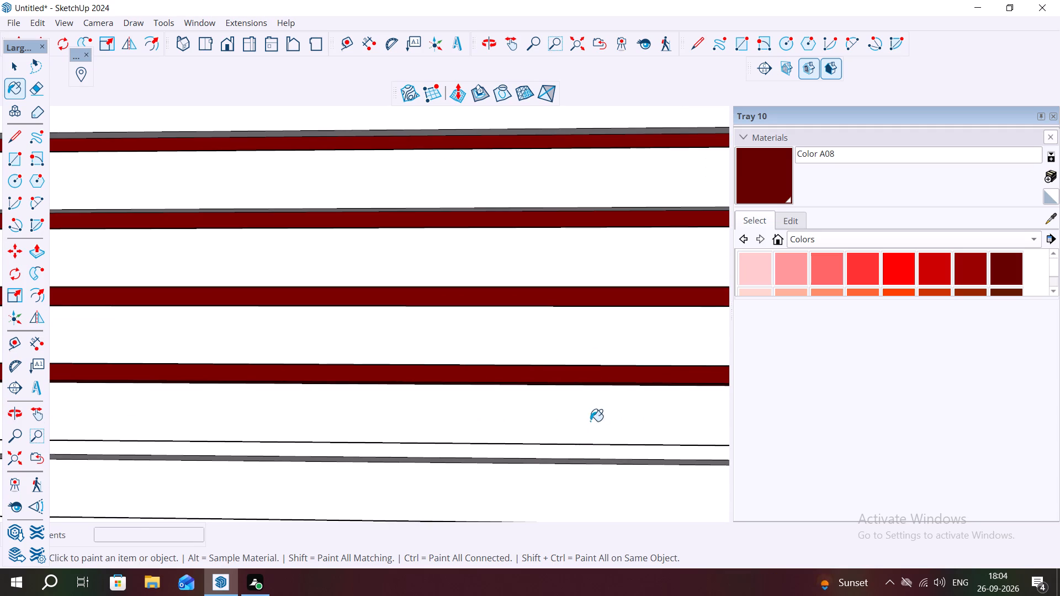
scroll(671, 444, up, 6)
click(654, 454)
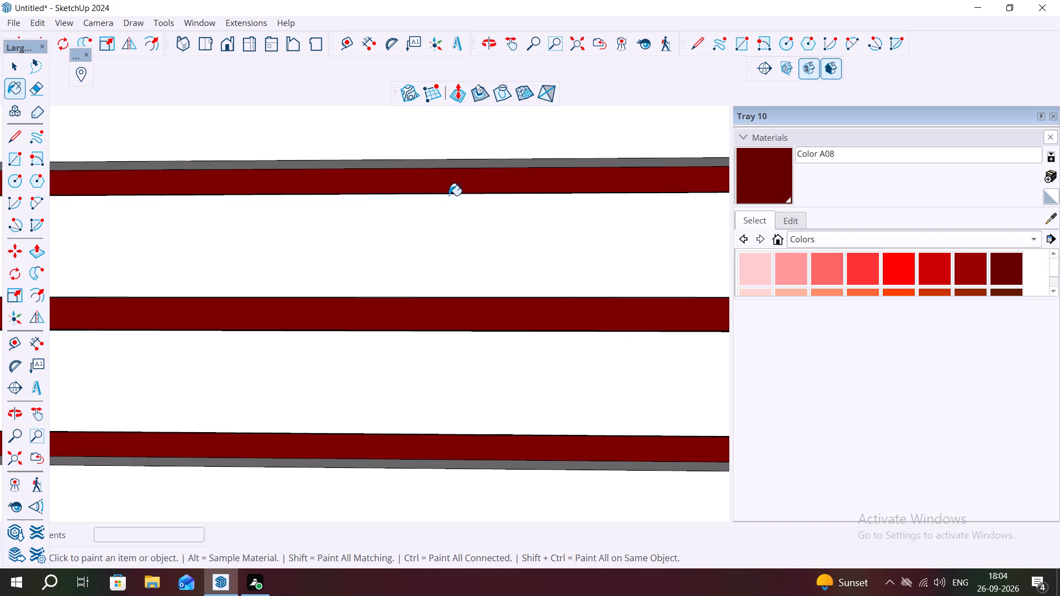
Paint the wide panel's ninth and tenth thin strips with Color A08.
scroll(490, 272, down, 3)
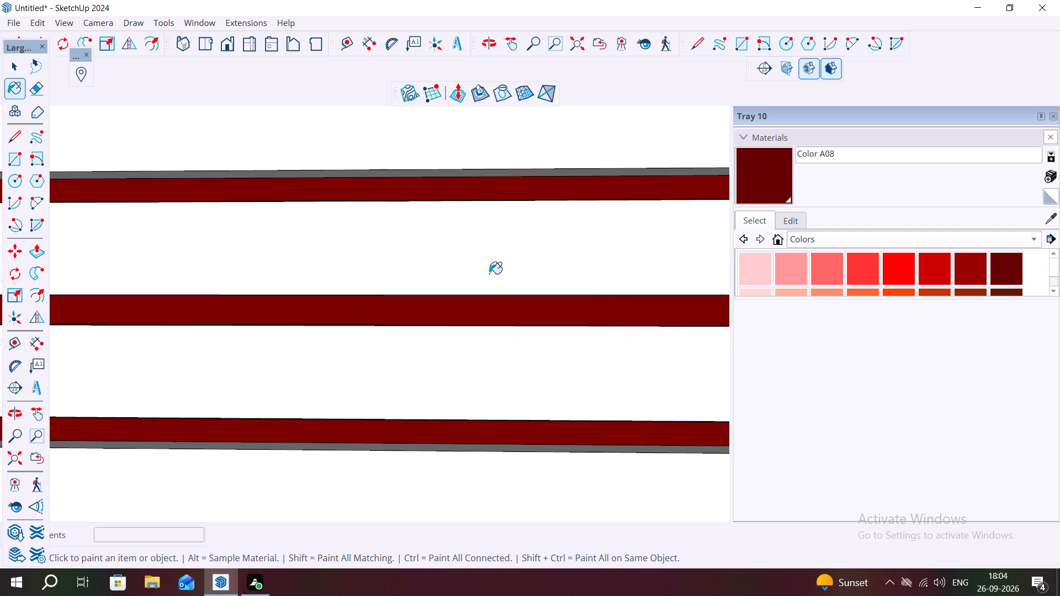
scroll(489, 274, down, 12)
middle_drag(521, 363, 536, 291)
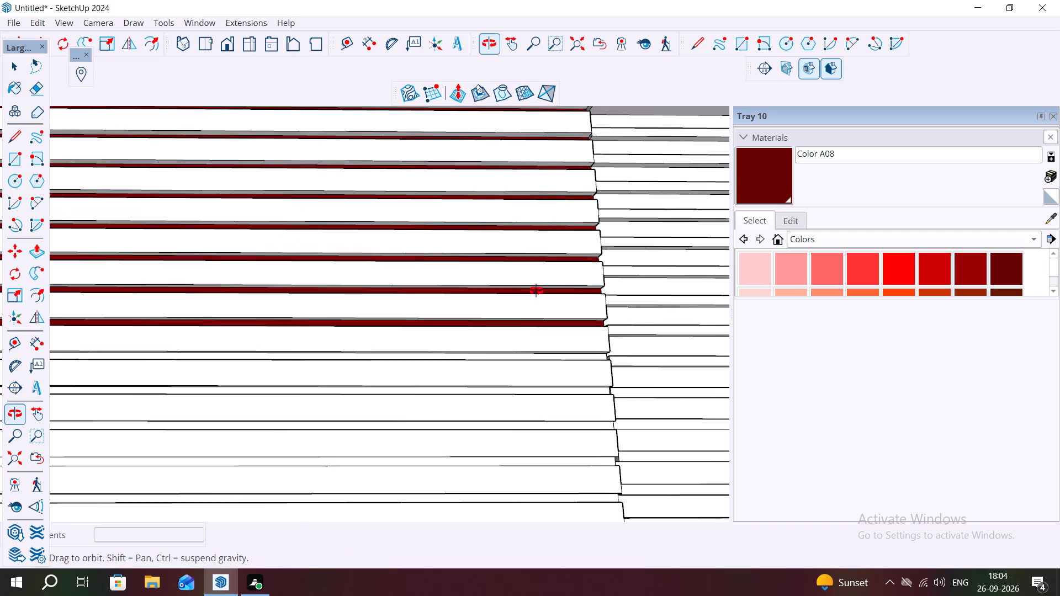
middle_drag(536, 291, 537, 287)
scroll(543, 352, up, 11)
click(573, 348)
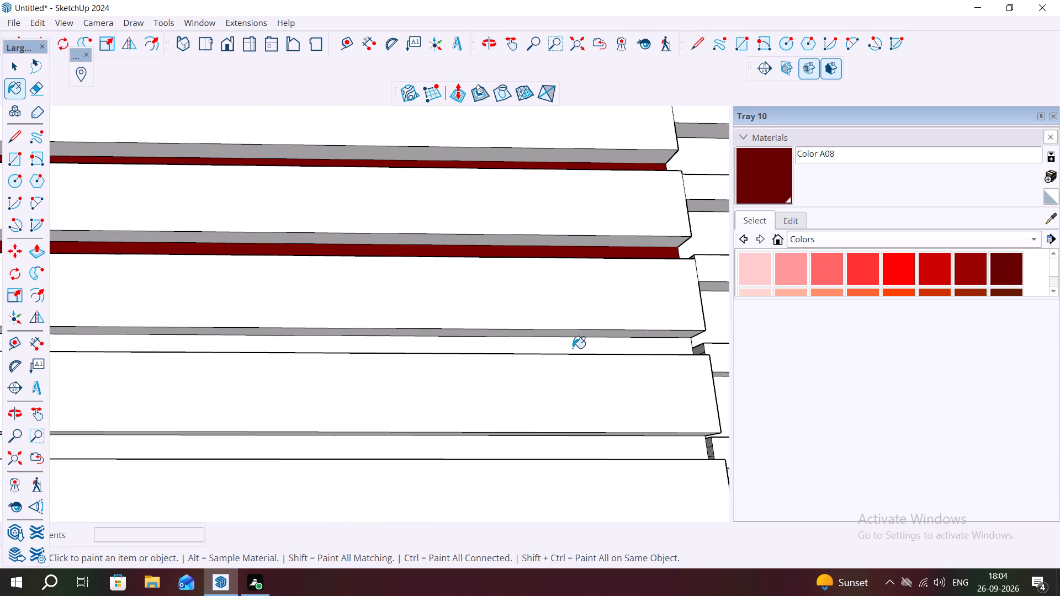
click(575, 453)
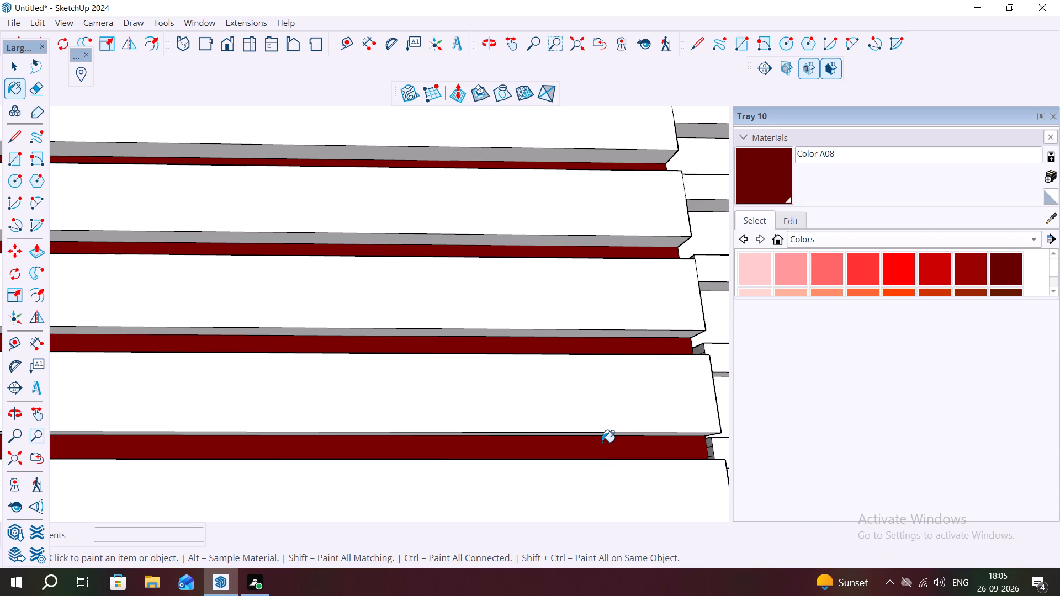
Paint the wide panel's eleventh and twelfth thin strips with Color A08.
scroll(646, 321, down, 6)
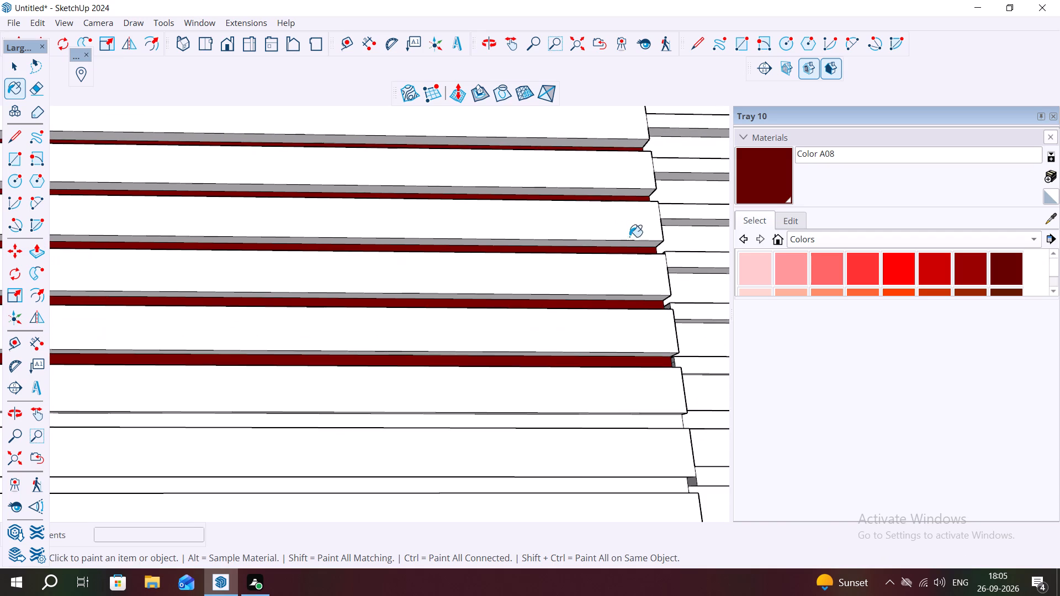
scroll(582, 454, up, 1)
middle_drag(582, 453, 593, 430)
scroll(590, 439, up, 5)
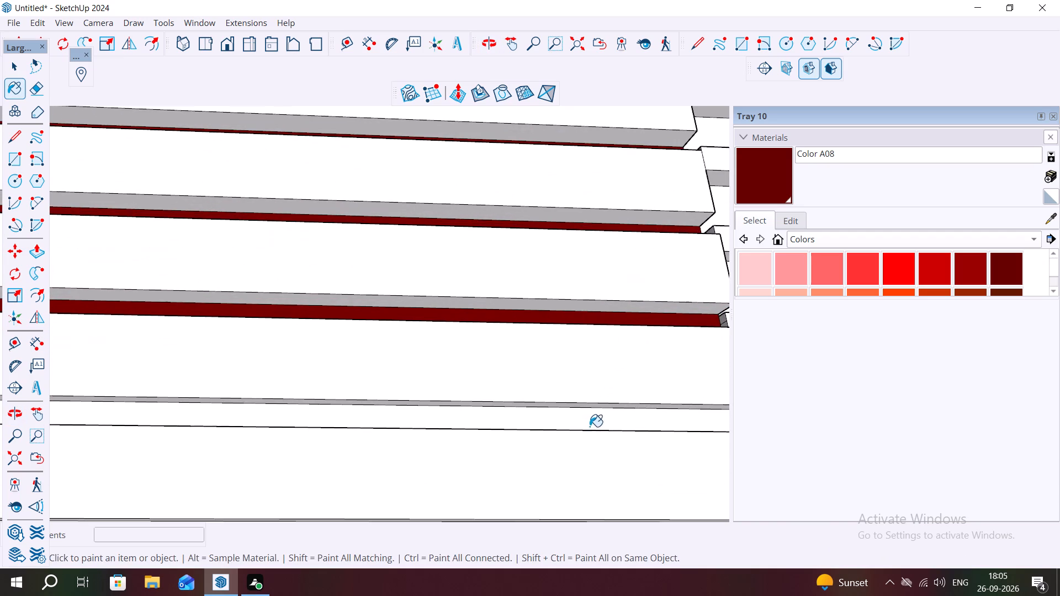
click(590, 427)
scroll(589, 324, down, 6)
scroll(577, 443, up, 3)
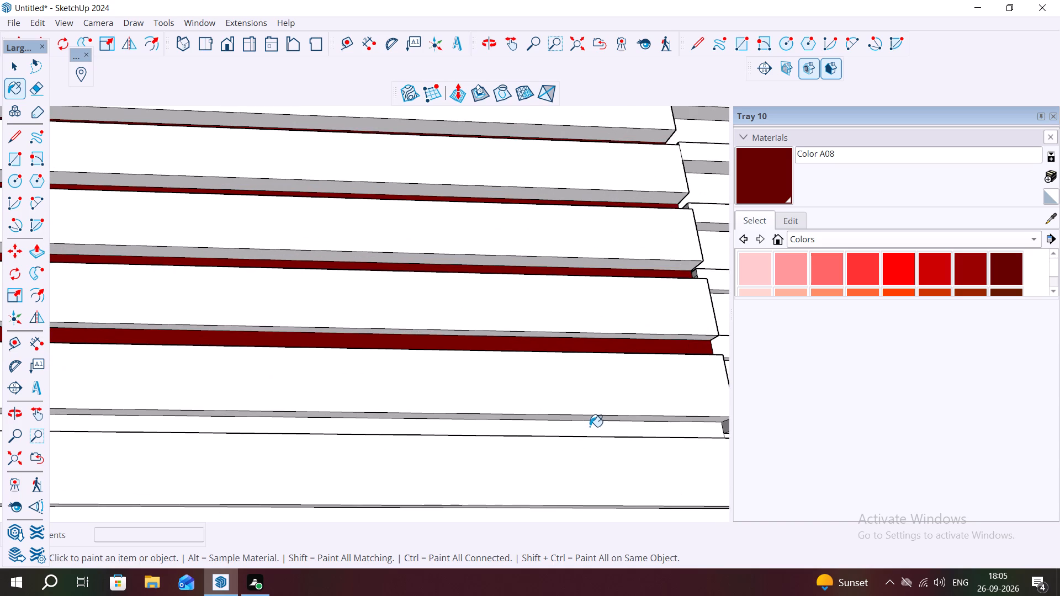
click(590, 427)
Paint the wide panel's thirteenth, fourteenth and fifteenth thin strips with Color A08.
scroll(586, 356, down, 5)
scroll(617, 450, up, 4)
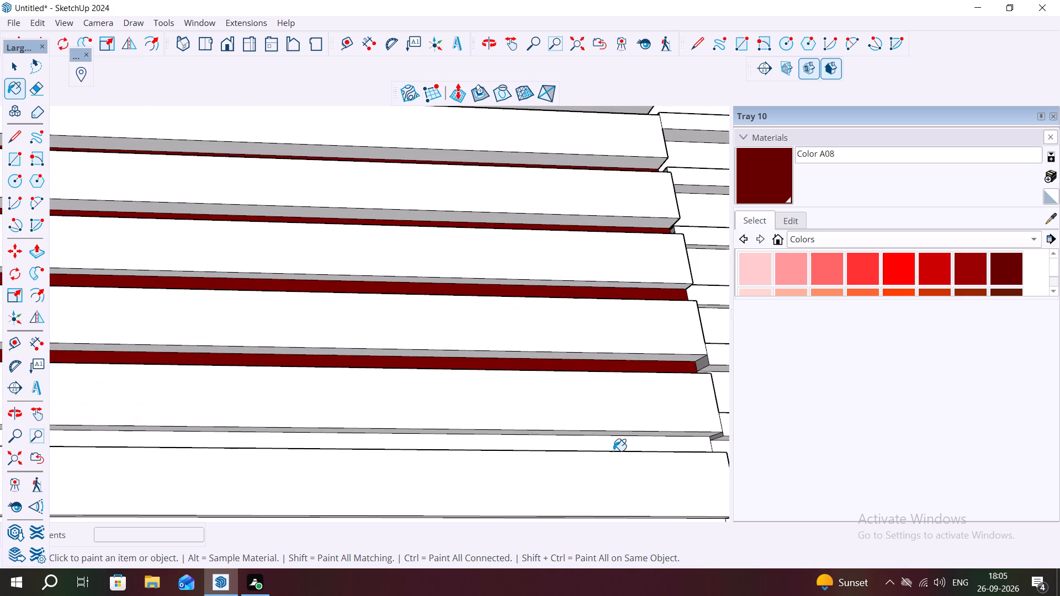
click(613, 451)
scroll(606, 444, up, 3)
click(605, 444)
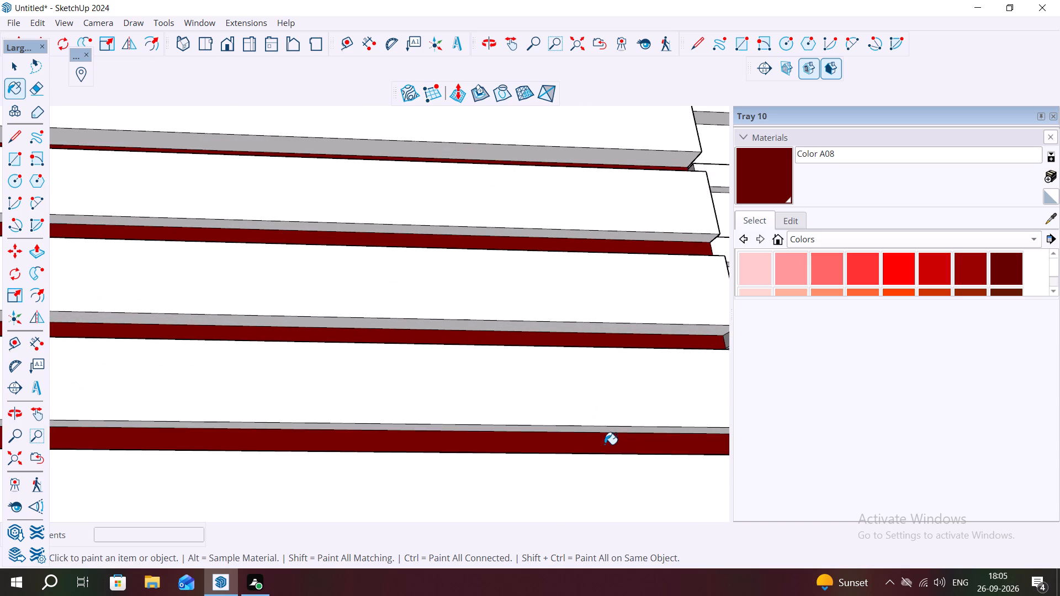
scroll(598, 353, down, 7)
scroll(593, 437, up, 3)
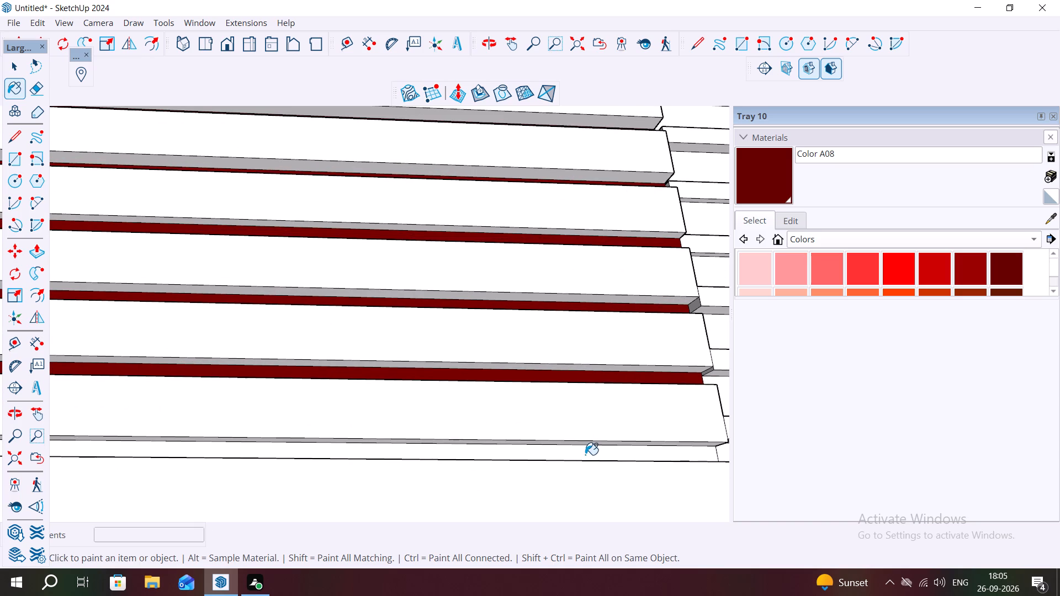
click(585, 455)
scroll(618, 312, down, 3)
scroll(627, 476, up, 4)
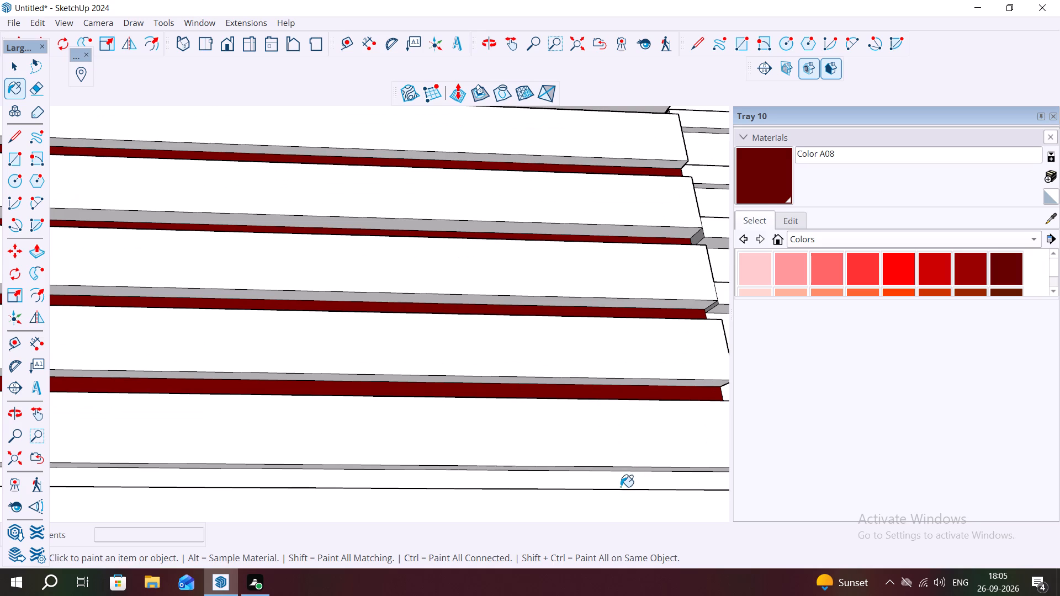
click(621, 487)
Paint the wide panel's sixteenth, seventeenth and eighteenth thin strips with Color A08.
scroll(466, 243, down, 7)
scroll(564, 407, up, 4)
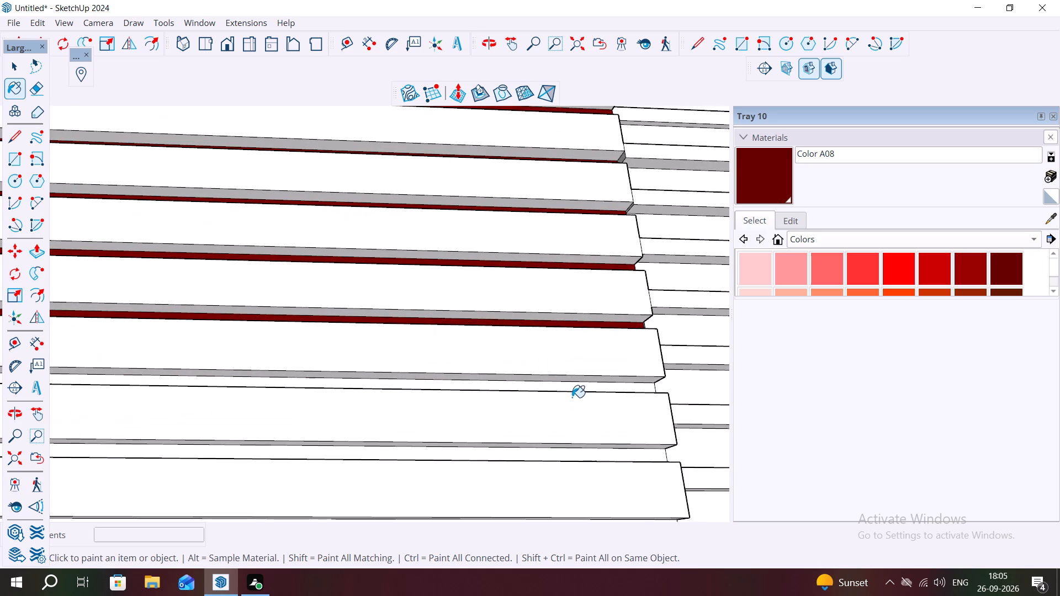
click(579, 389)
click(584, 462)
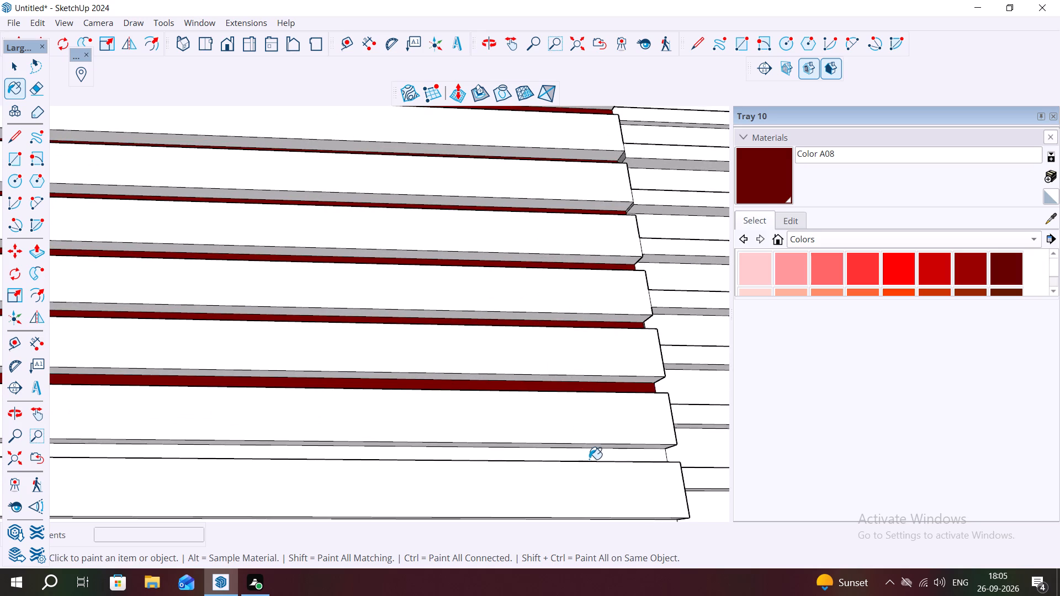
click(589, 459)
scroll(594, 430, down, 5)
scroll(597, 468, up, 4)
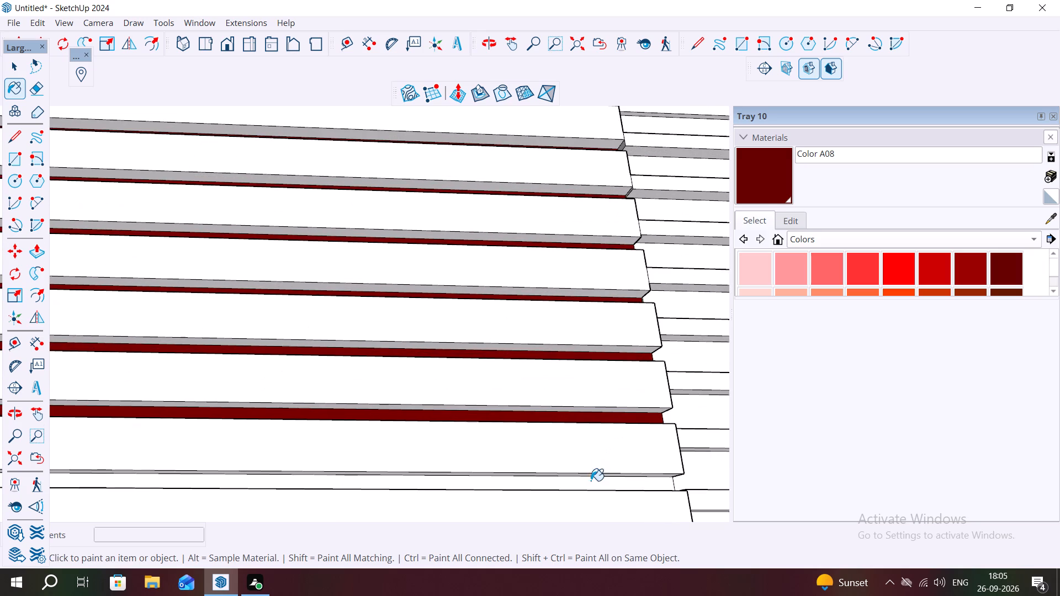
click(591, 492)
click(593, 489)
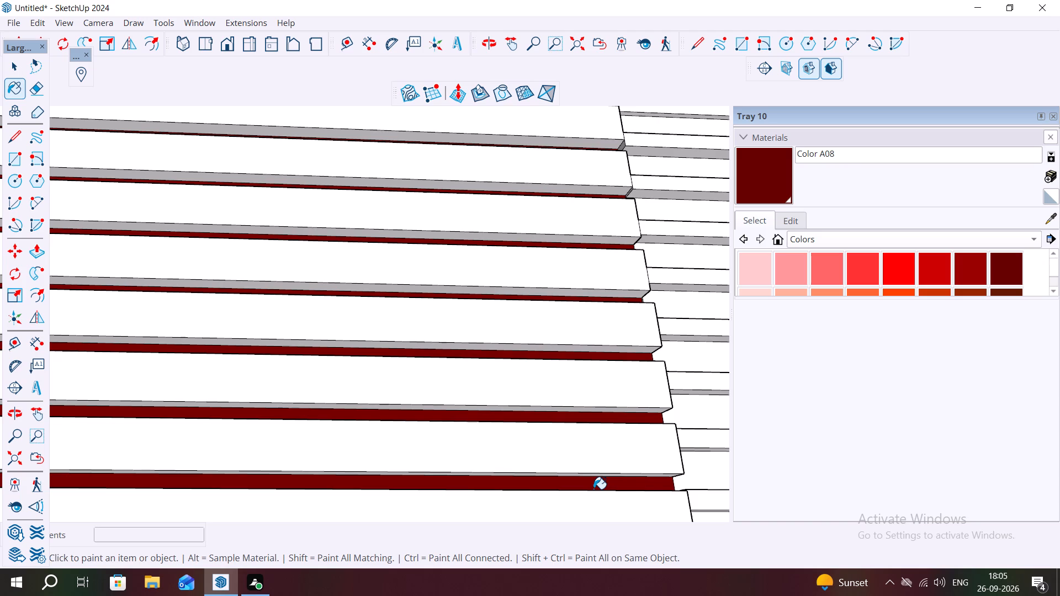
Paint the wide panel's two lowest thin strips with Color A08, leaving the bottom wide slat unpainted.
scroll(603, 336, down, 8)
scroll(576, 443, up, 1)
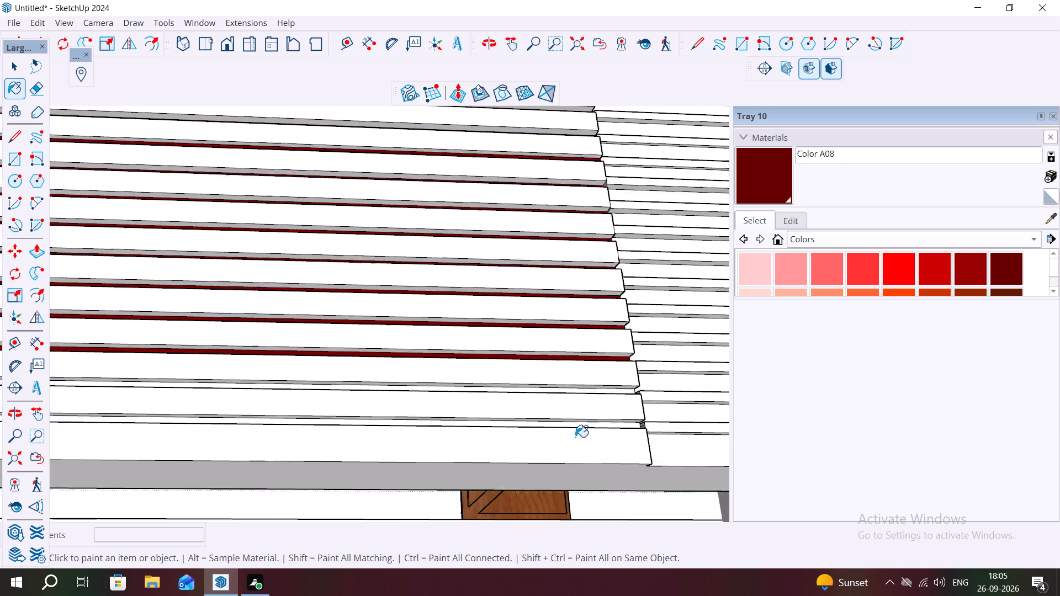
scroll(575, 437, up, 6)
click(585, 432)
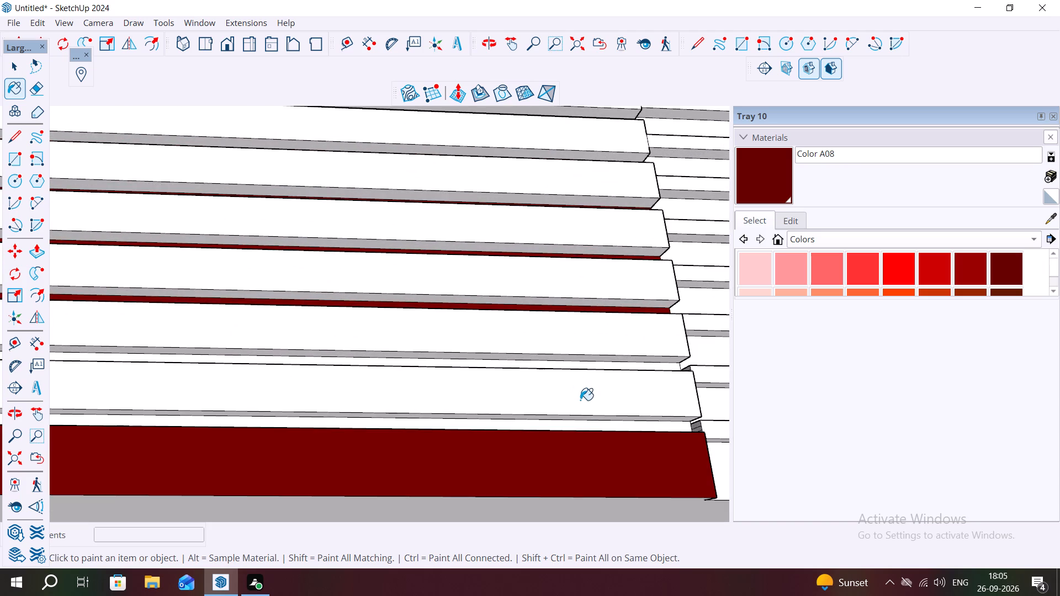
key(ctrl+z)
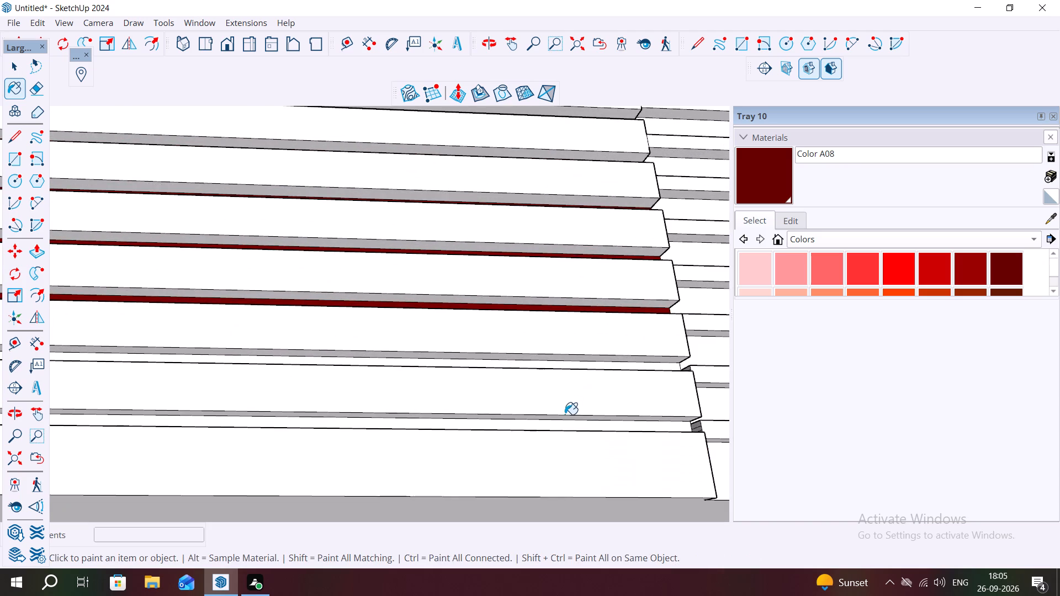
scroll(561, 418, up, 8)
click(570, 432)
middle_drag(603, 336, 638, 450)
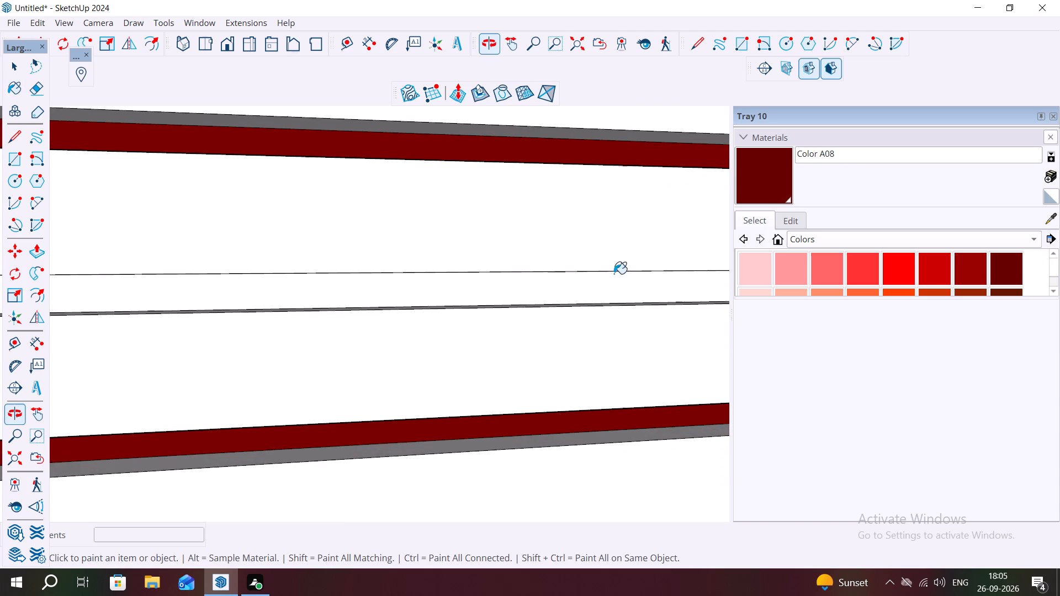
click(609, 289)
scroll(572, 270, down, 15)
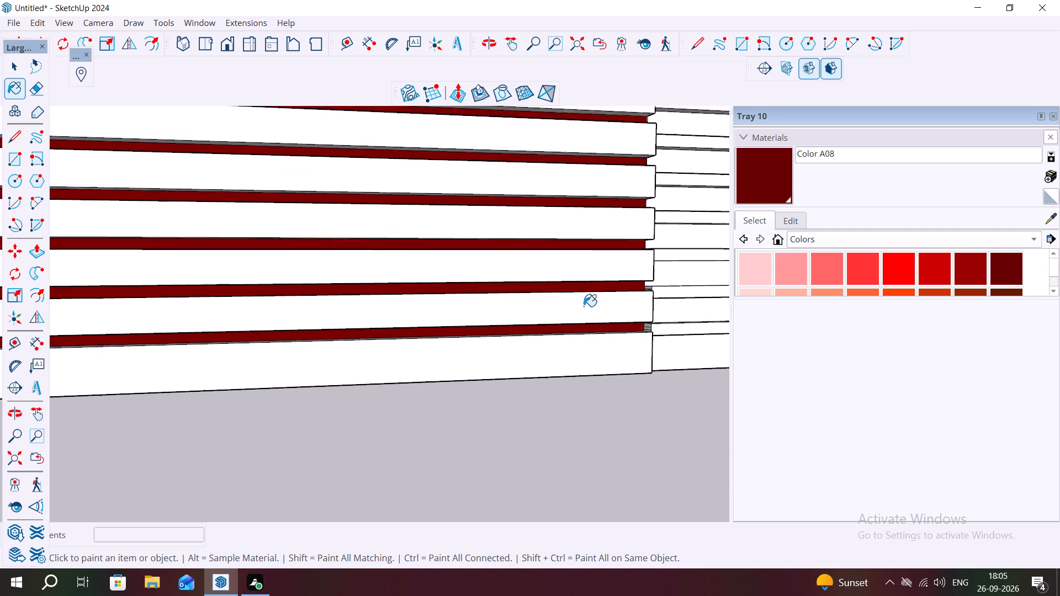
Undo all the Color A08 painting on the wide gate panel's thin strips, back to the top strip.
scroll(584, 306, down, 10)
scroll(198, 395, down, 2)
scroll(165, 349, down, 3)
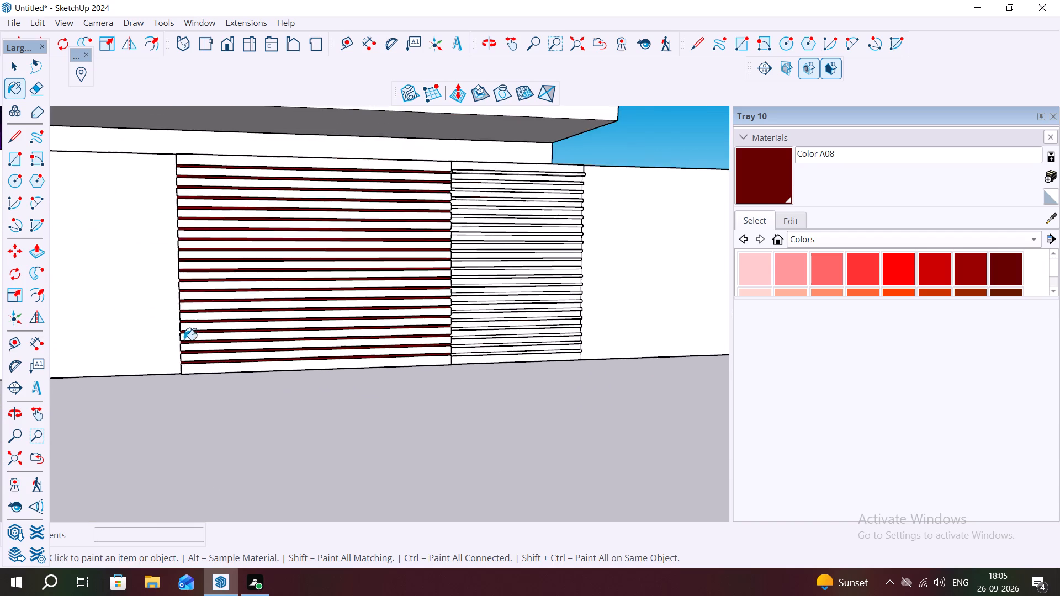
scroll(184, 340, down, 4)
key(ctrl+z)
key(ctrl+z)
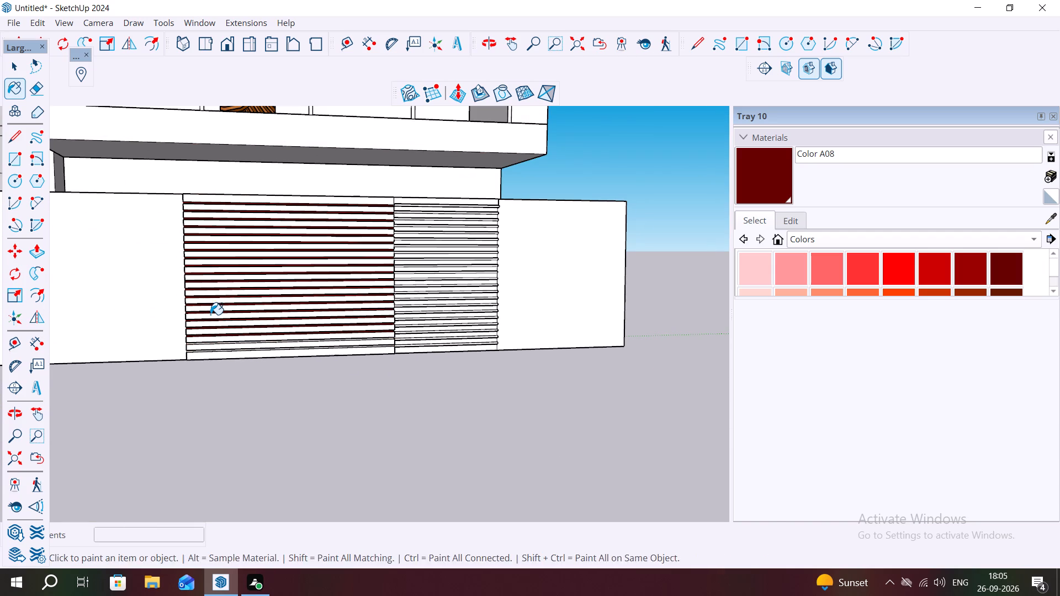
key(ctrl+z)
key(ctrl+z)
key(ctrl+z)
key(ctrl+z)
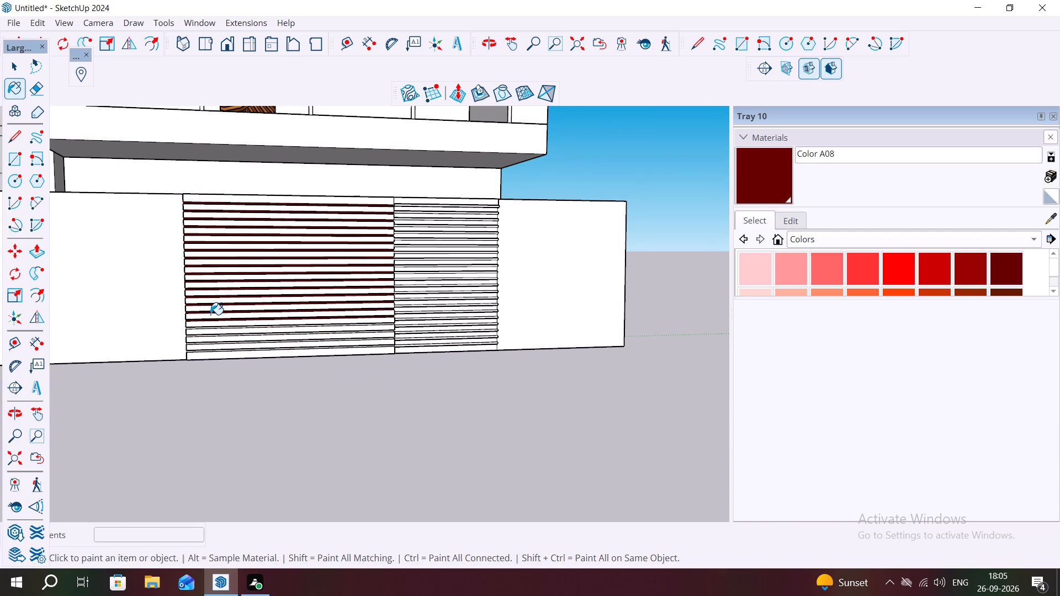
key(ctrl+z)
key(ctrl+z)
key(ctrl+z)
key(ctrl+z)
key(ctrl+z)
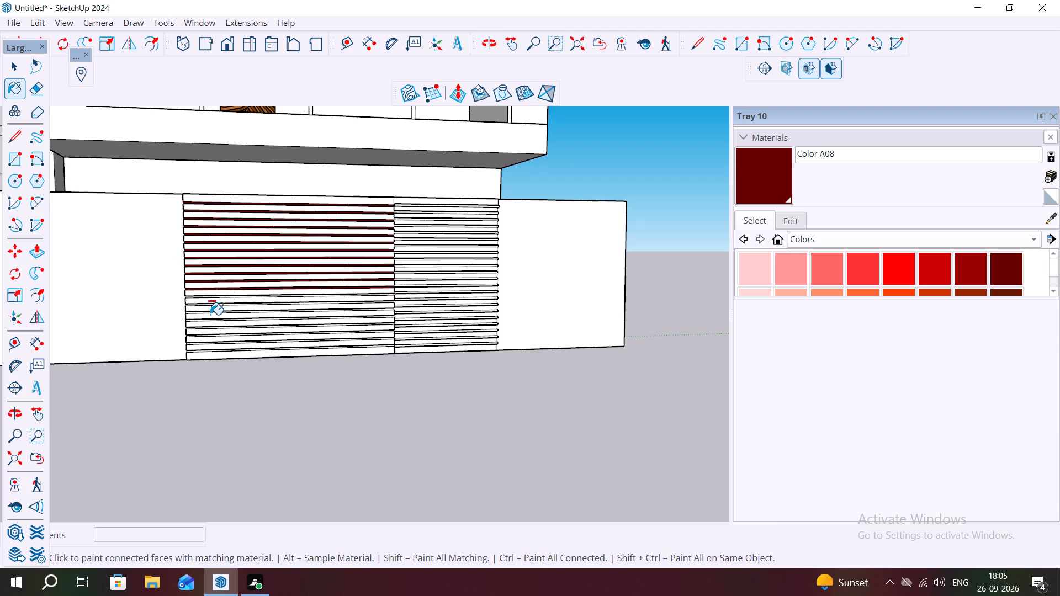
key(ctrl+z)
key(ctrl+z)
key(ctrl+z)
key(ctrl+z)
key(ctrl+z)
key(ctrl+z)
key(ctrl+z)
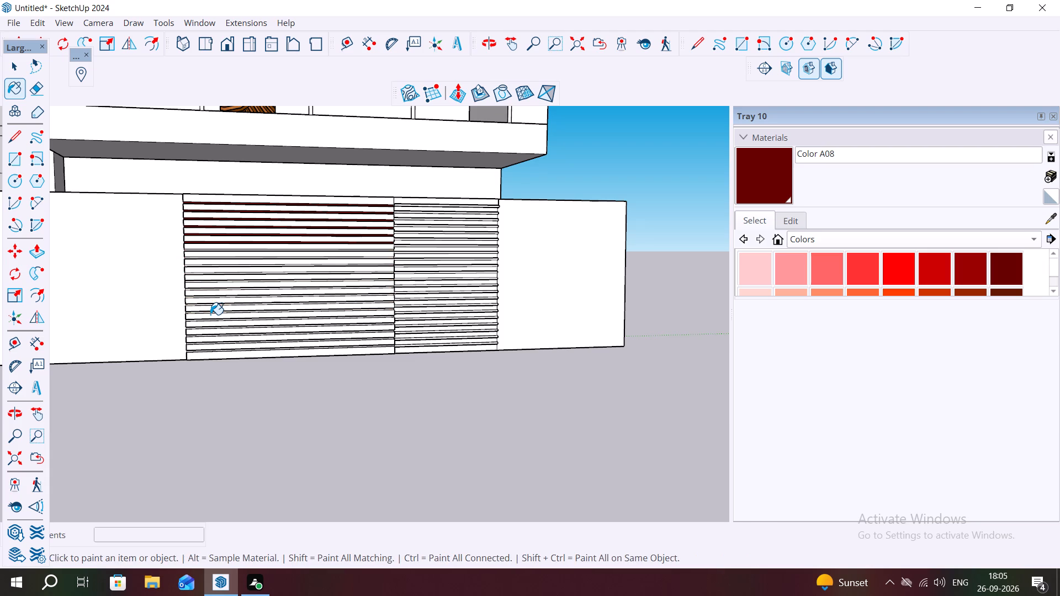
key(ctrl+z)
key(ctrl+z)
key(ctrl+z)
key(ctrl+z)
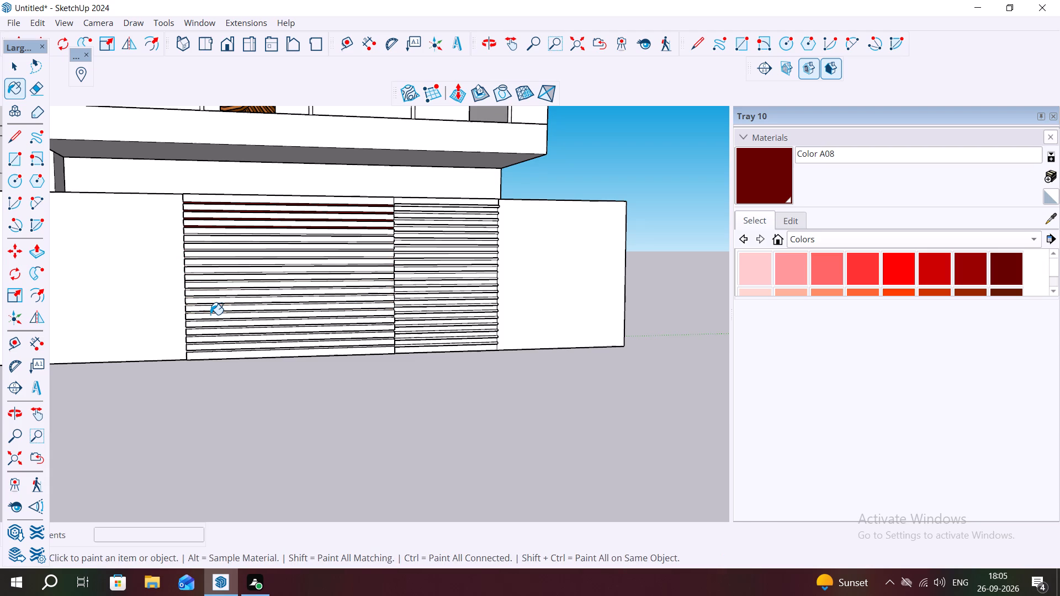
key(ctrl+z)
key(ctrl+z)
key(ctrl+z)
key(ctrl+z)
key(ctrl+z)
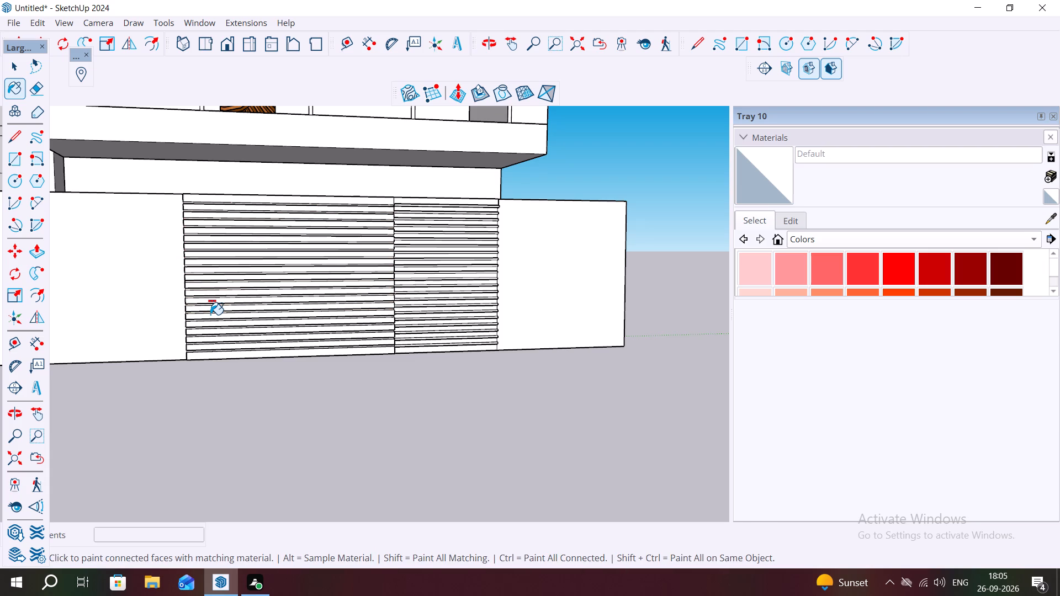
Undo the extrusions of all the narrow gate panel's strips, leaving the panel flat.
key(ctrl+z)
key(ctrl+z)
key(ctrl+z)
key(ctrl+z)
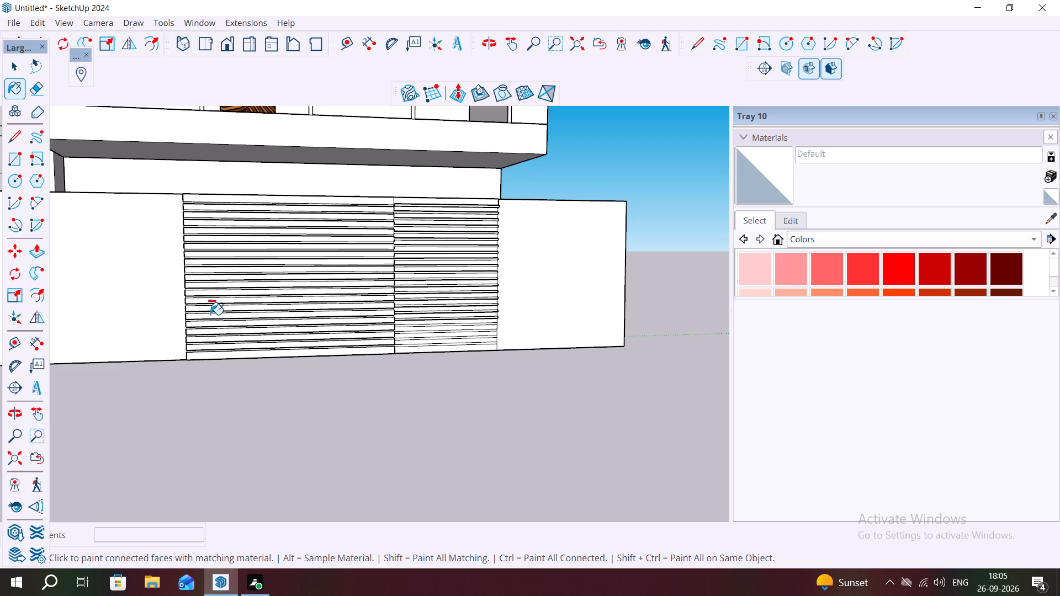
key(ctrl+z)
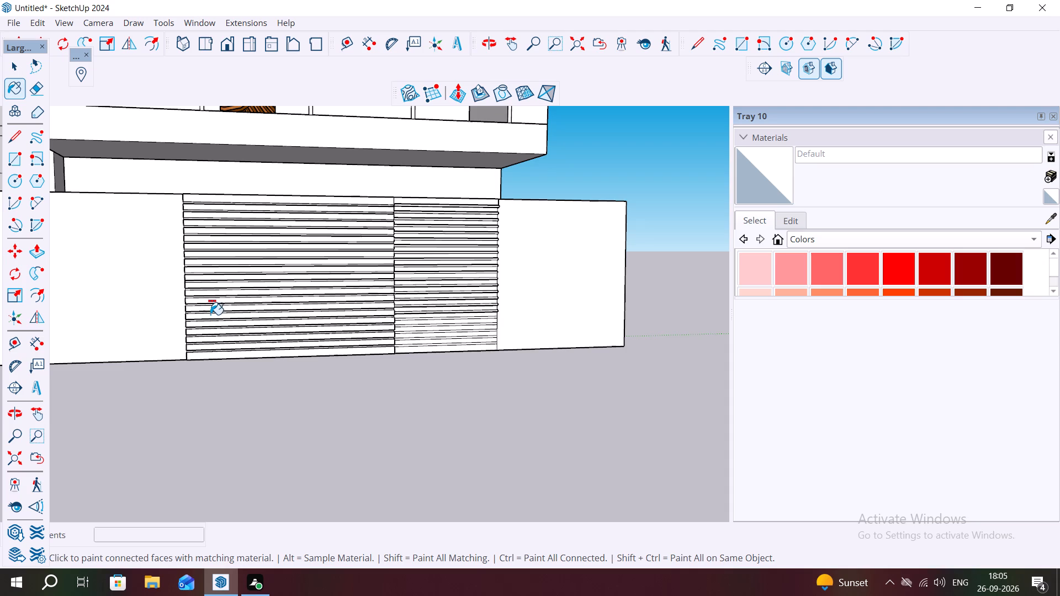
key(ctrl+z)
key(ctrl+z)
key(ctrl+z)
key(ctrl+z)
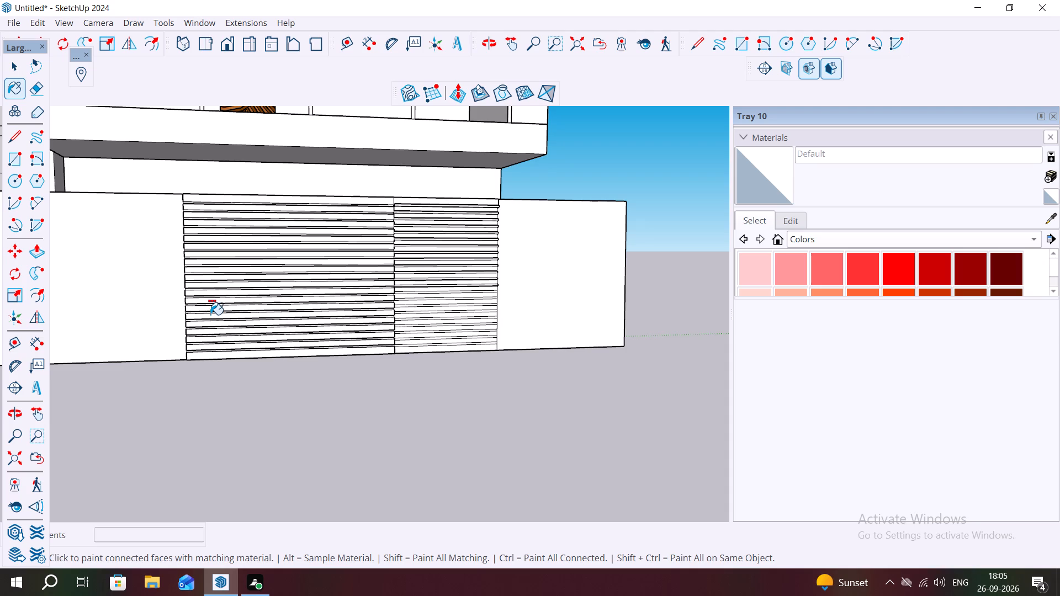
key(ctrl+z)
key(ctrl+z)
key(ctrl+z)
key(ctrl+z)
key(ctrl+z)
key(ctrl+z)
key(ctrl+z)
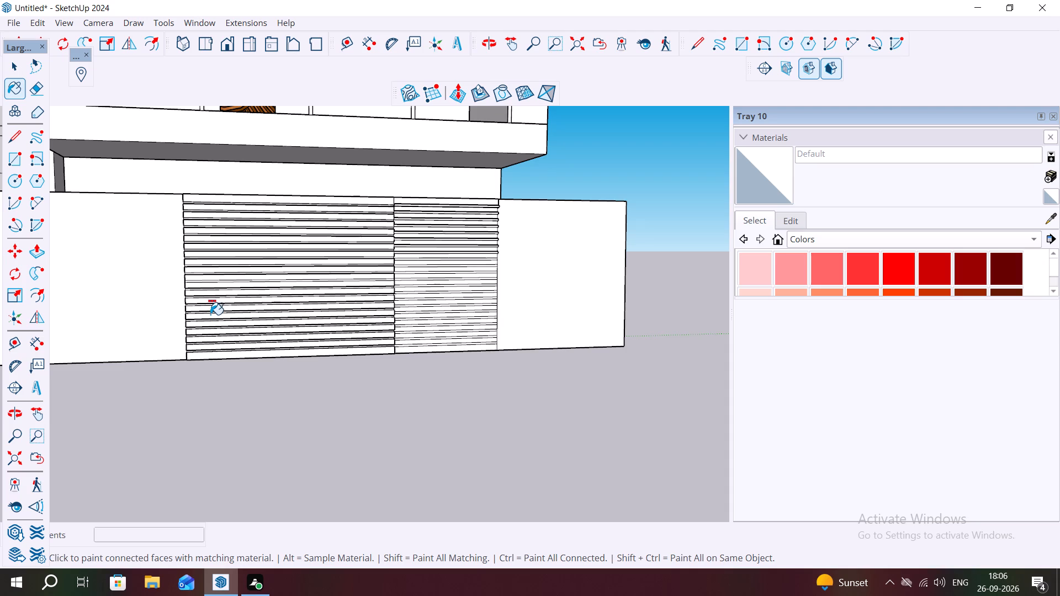
key(ctrl+z)
key(ctrl+z)
key(ctrl+z)
key(ctrl+z)
key(ctrl+z)
key(ctrl+z)
key(ctrl+z)
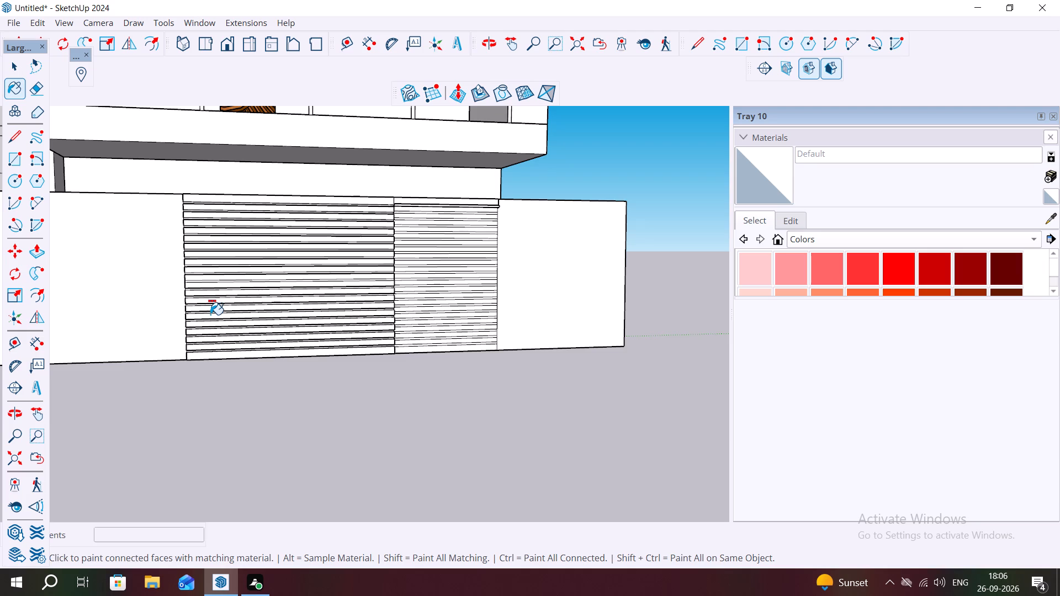
key(ctrl+z)
key(ctrl+z)
Undo the extrusions of all the wide gate panel's strips, leaving the panel flat.
key(ctrl+z)
key(ctrl+z)
key(ctrl+z)
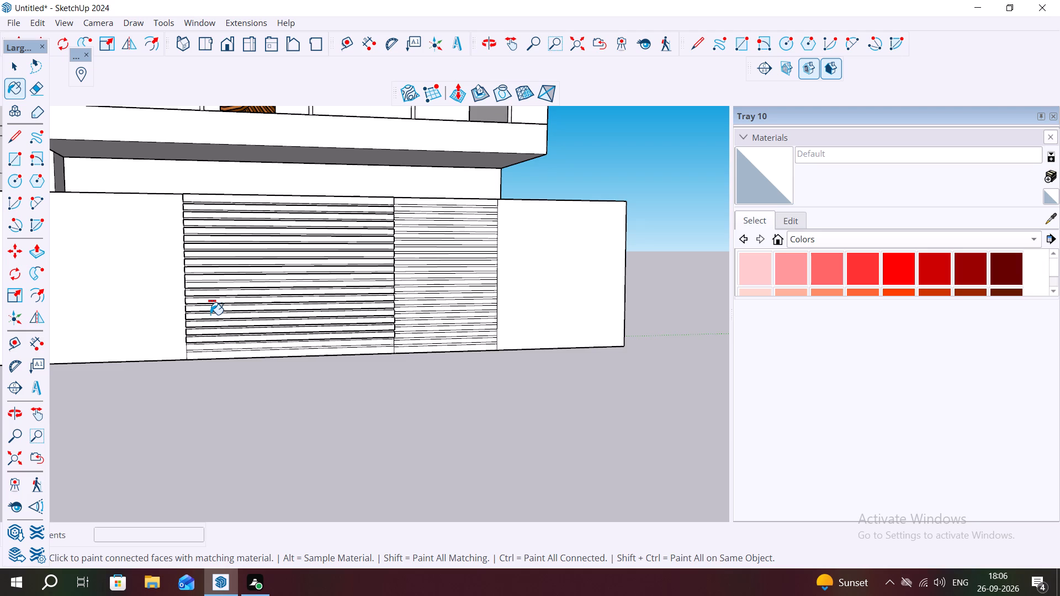
key(ctrl+z)
key(ctrl+z)
key(ctrl+z)
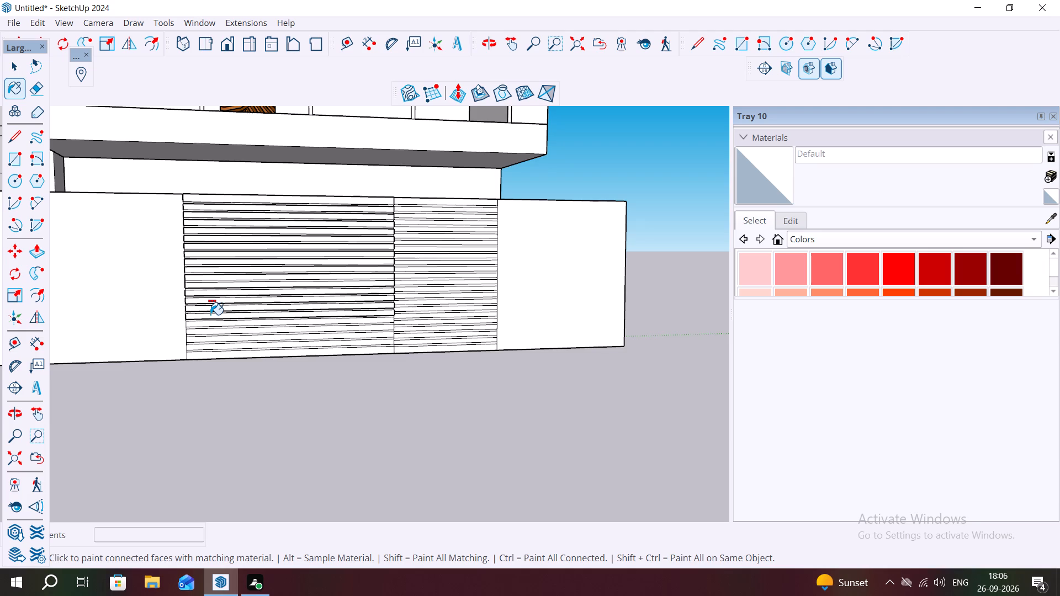
key(ctrl+z)
key(ctrl+z)
key(ctrl+z)
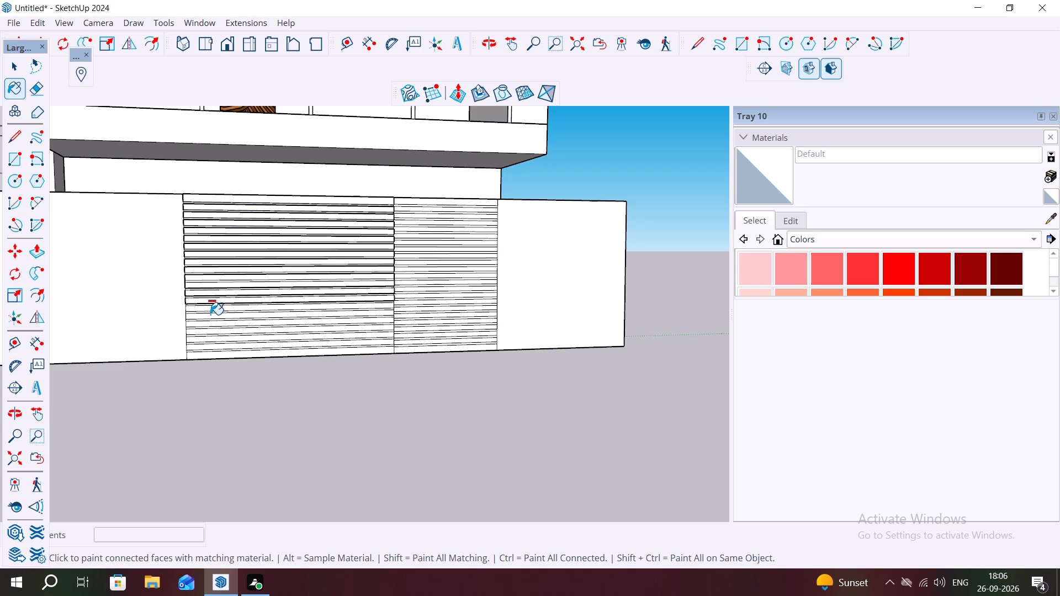
key(ctrl+z)
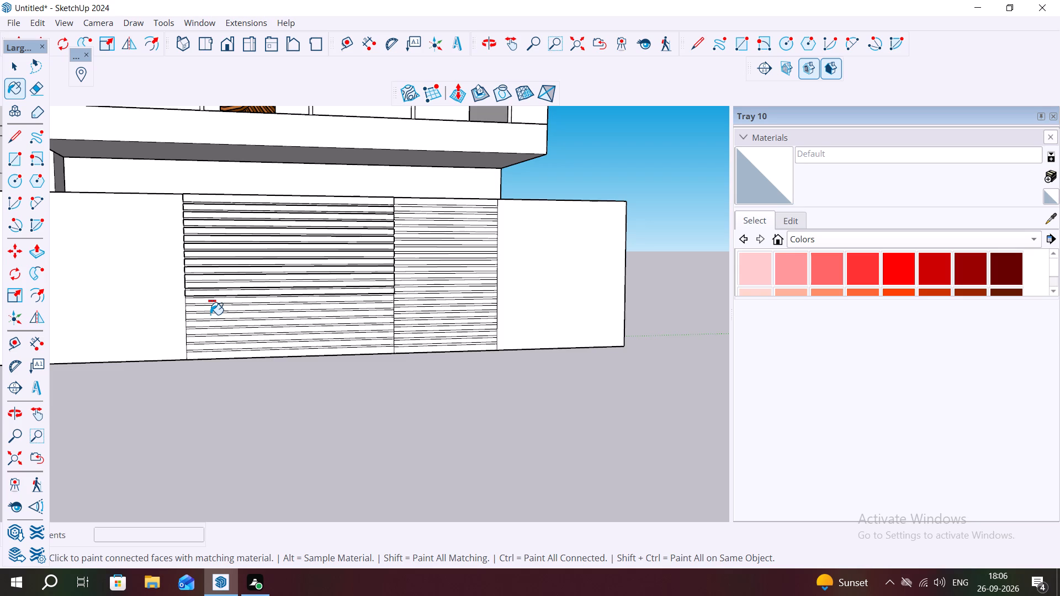
key(ctrl+z)
key(ctrl+z)
key(ctrl+z)
key(ctrl+z)
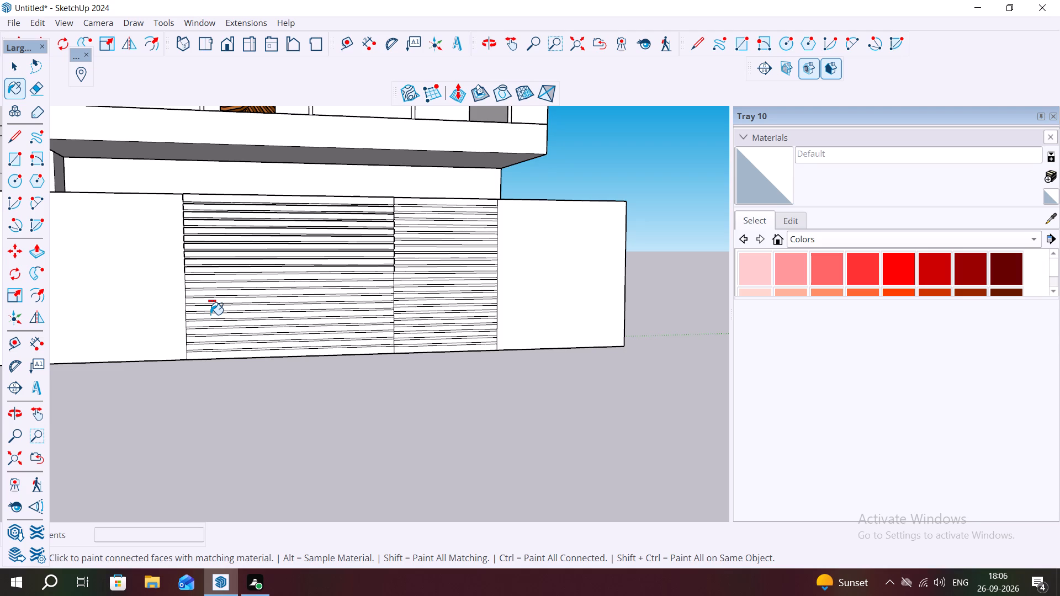
key(ctrl+z)
key(ctrl+z)
key(ctrl+z)
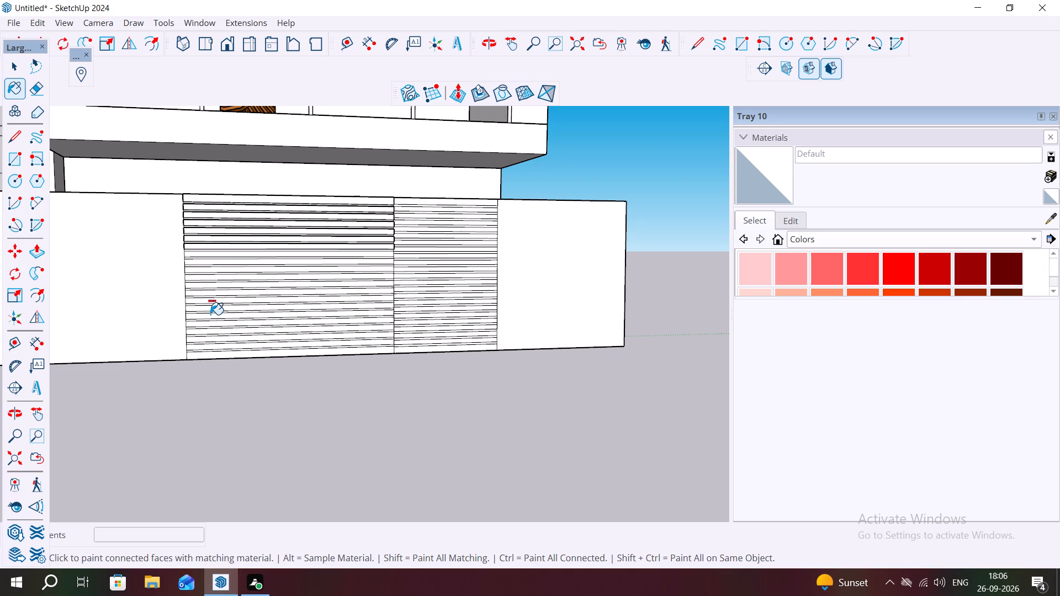
key(ctrl+z)
key(ctrl+z)
key(ctrl+z)
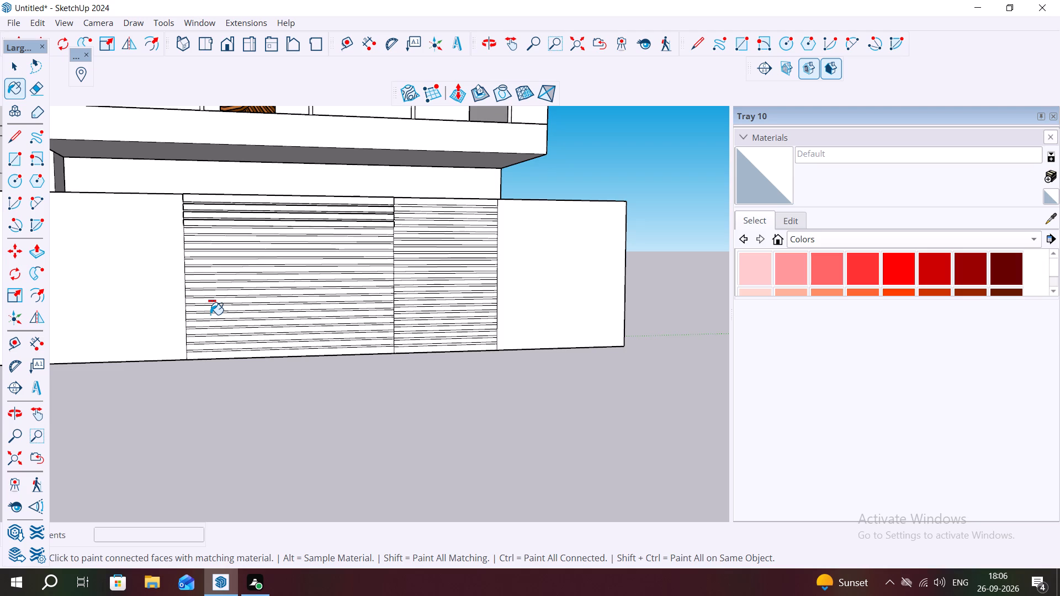
key(ctrl+z)
key(ctrl+z)
key(ctrl+z)
Undo the strip copies on both gate panels, back to a single top strip on each.
key(ctrl+z)
key(ctrl+z)
key(ctrl+z)
key(ctrl+z)
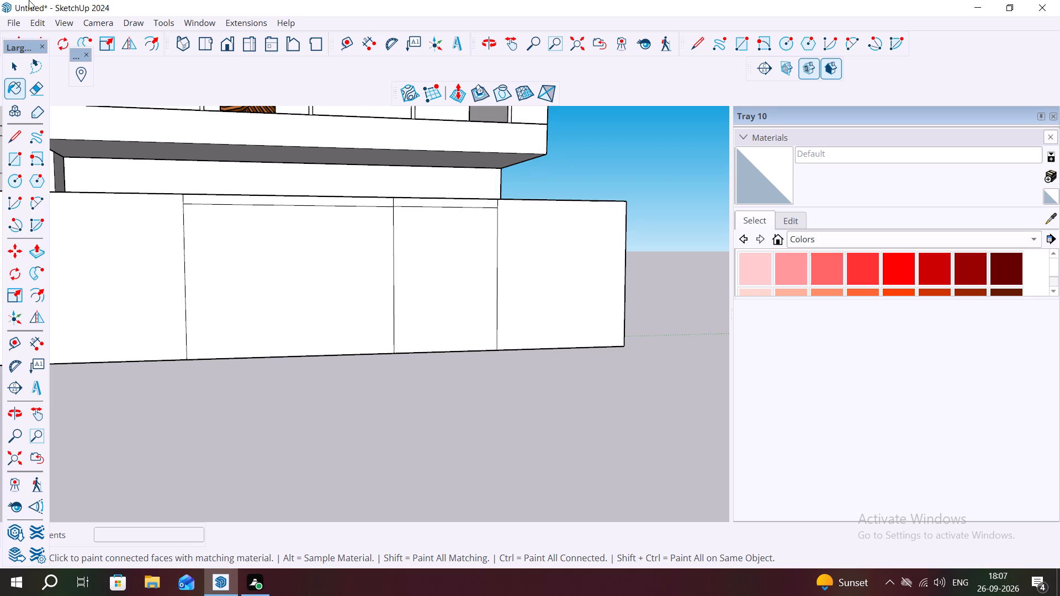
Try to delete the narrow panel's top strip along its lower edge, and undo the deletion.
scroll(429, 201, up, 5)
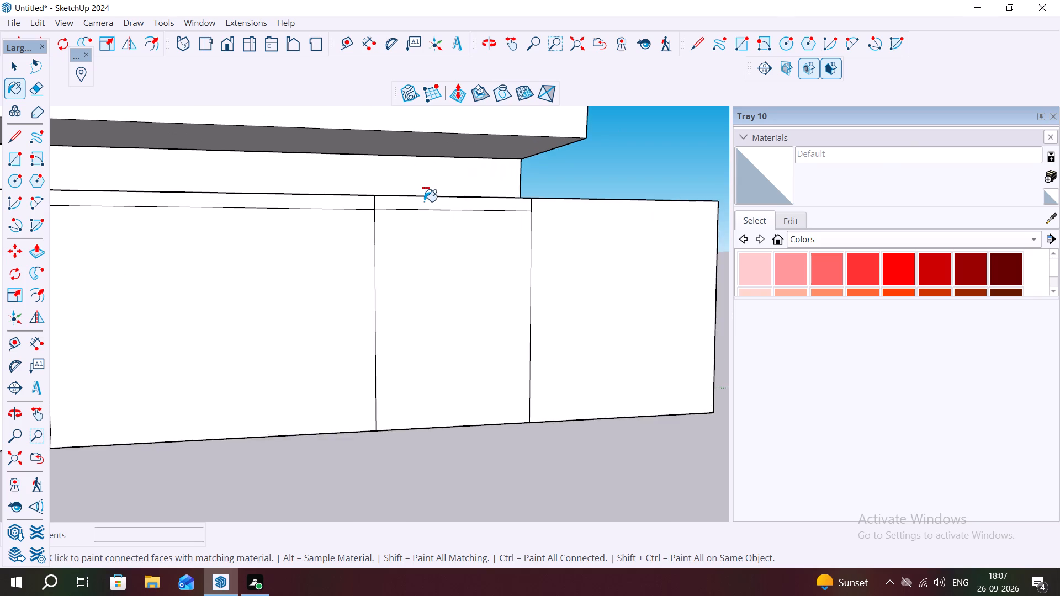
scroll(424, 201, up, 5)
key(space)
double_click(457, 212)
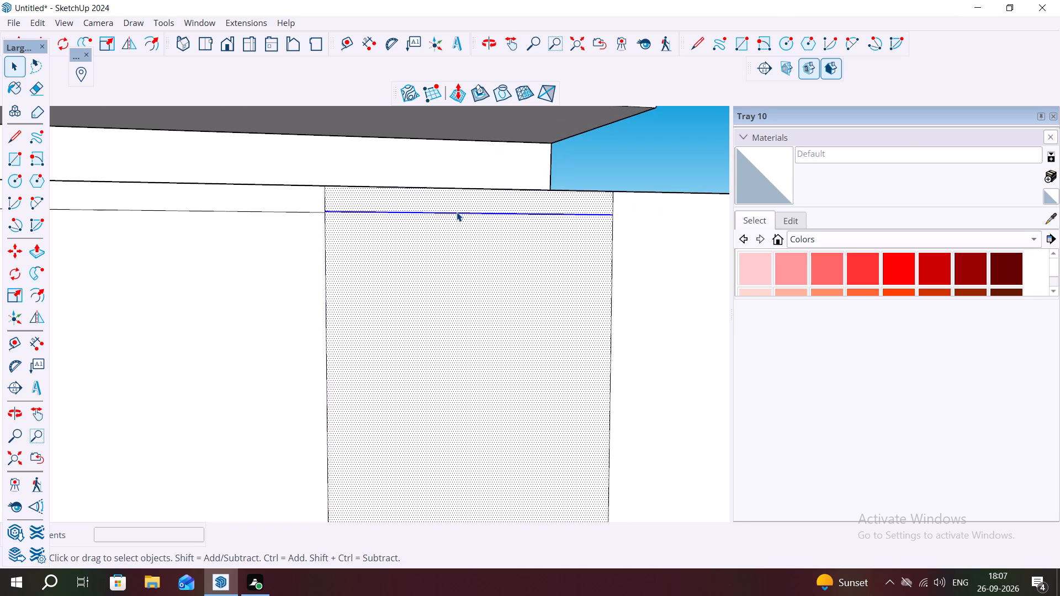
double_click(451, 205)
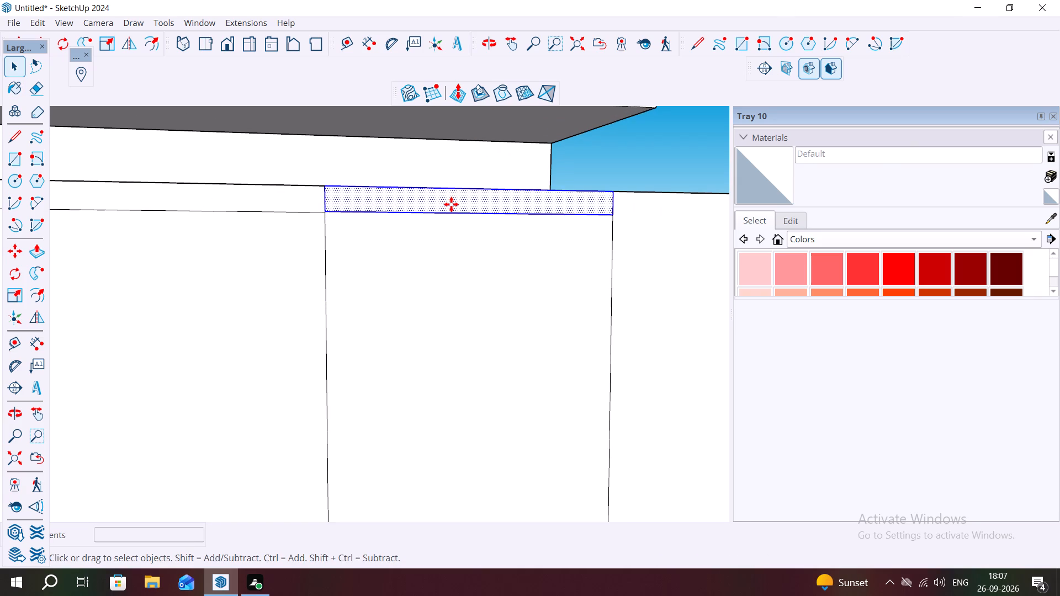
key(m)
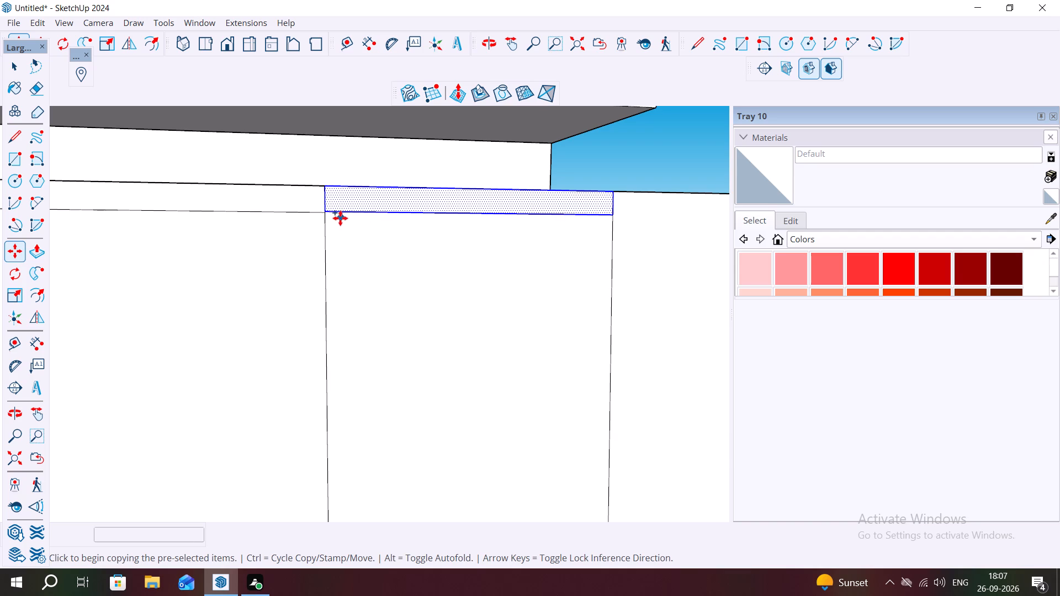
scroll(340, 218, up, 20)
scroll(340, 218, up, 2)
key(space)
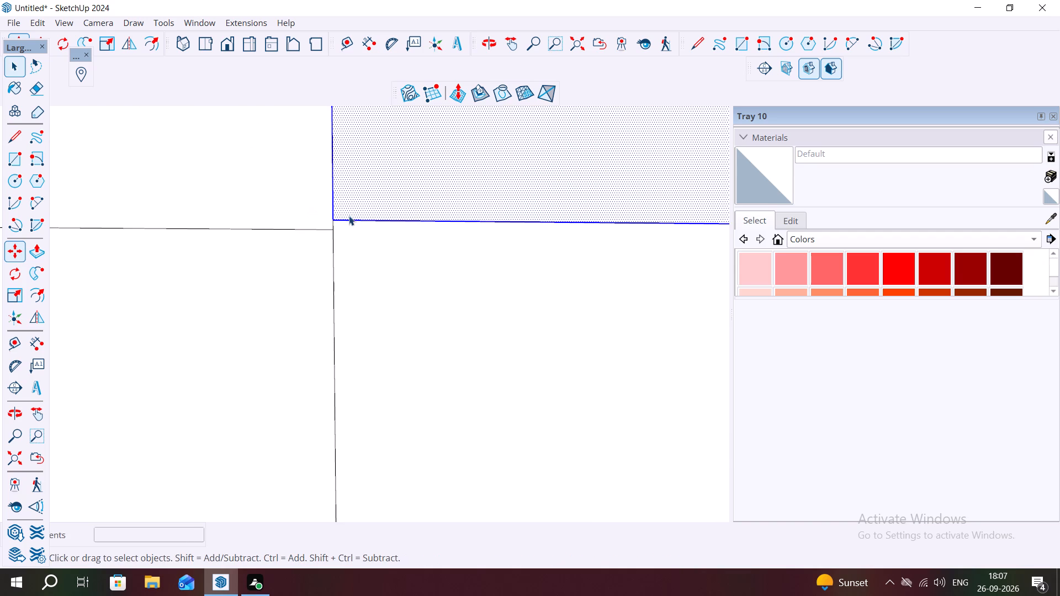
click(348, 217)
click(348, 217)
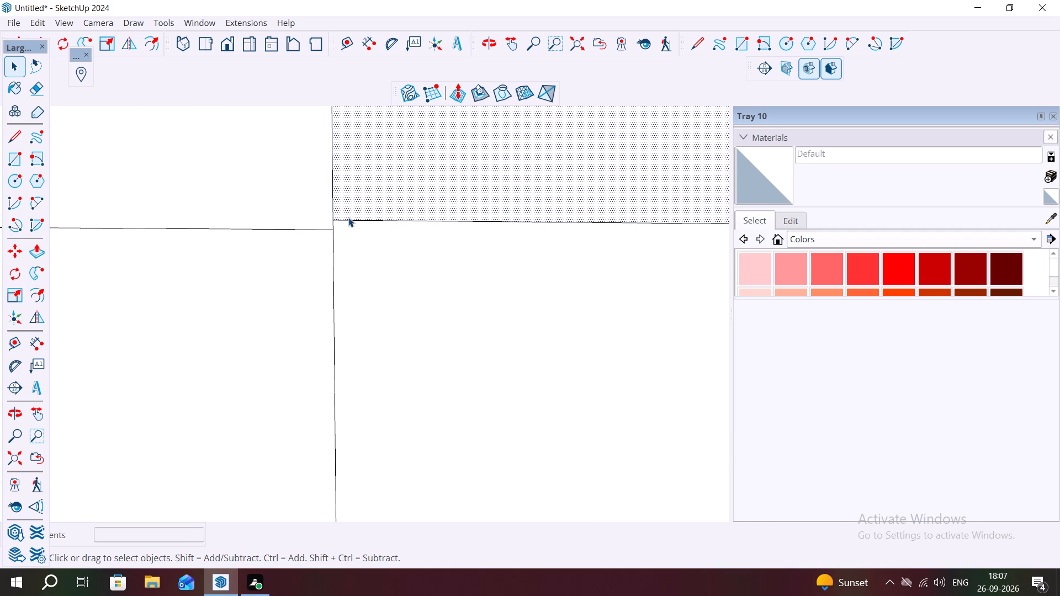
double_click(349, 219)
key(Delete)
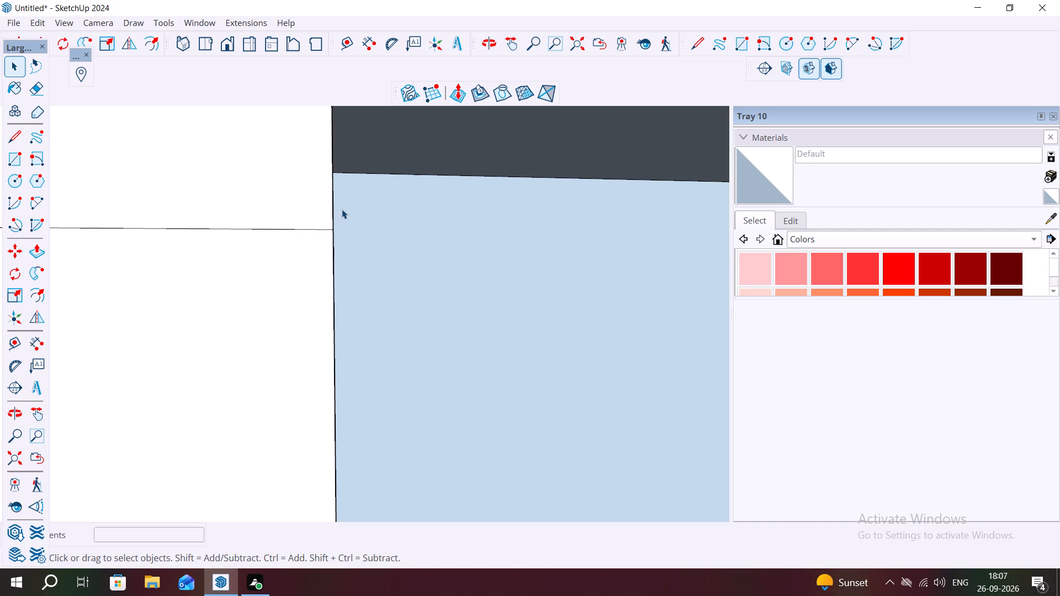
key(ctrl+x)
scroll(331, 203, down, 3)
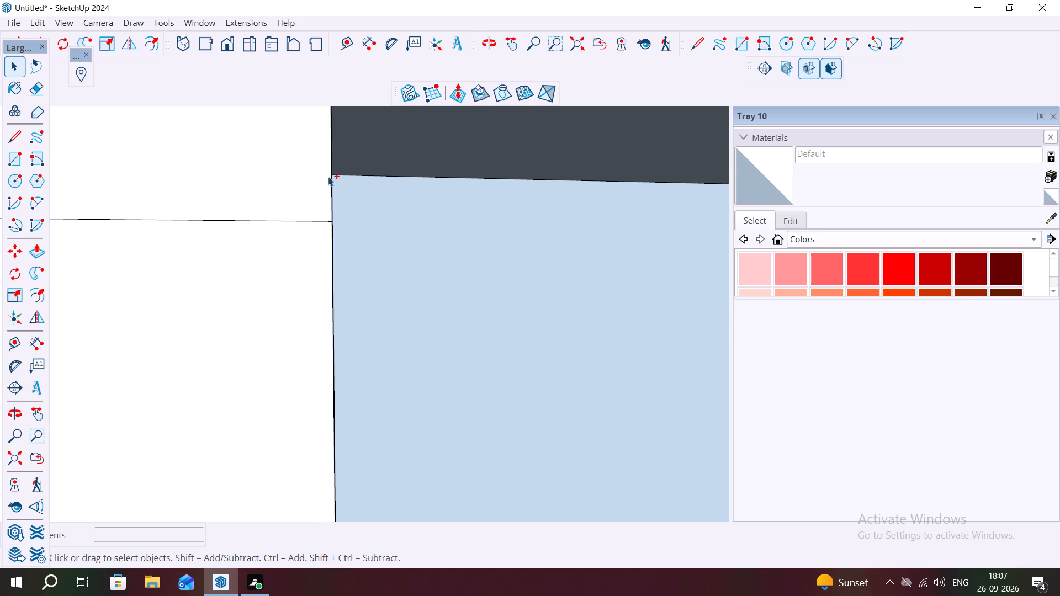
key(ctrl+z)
Delete only the misaligned lower edge line of the narrow gate panel's top strip.
scroll(328, 177, down, 1)
click(369, 210)
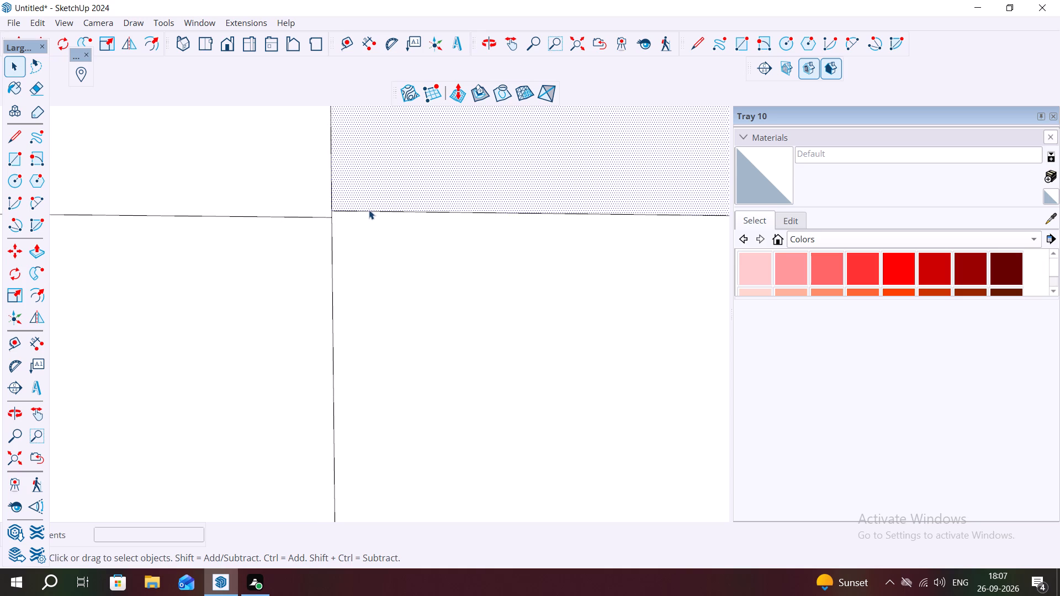
click(369, 210)
double_click(370, 211)
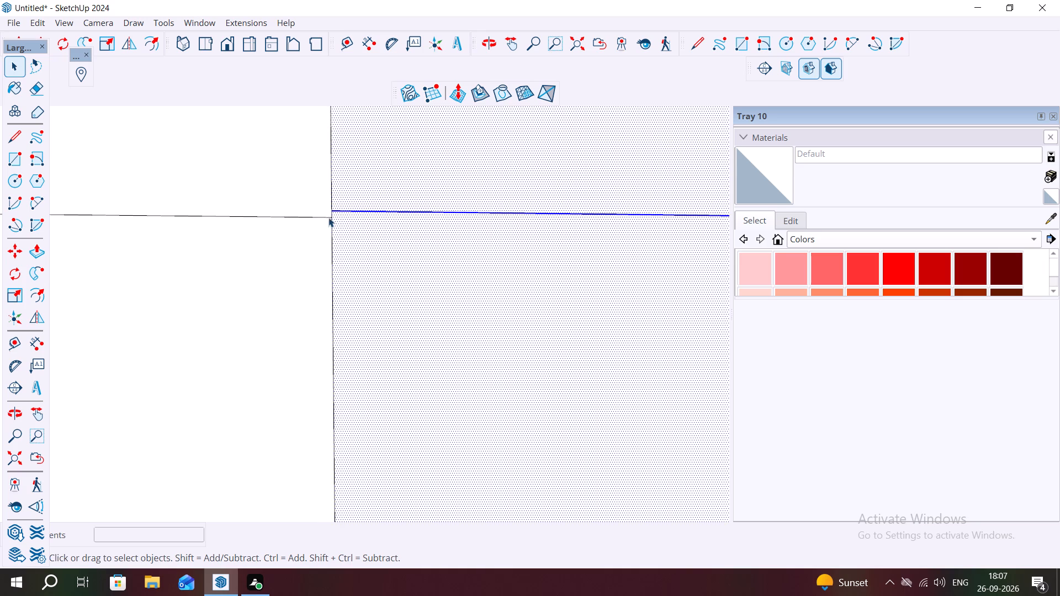
click(249, 215)
click(335, 209)
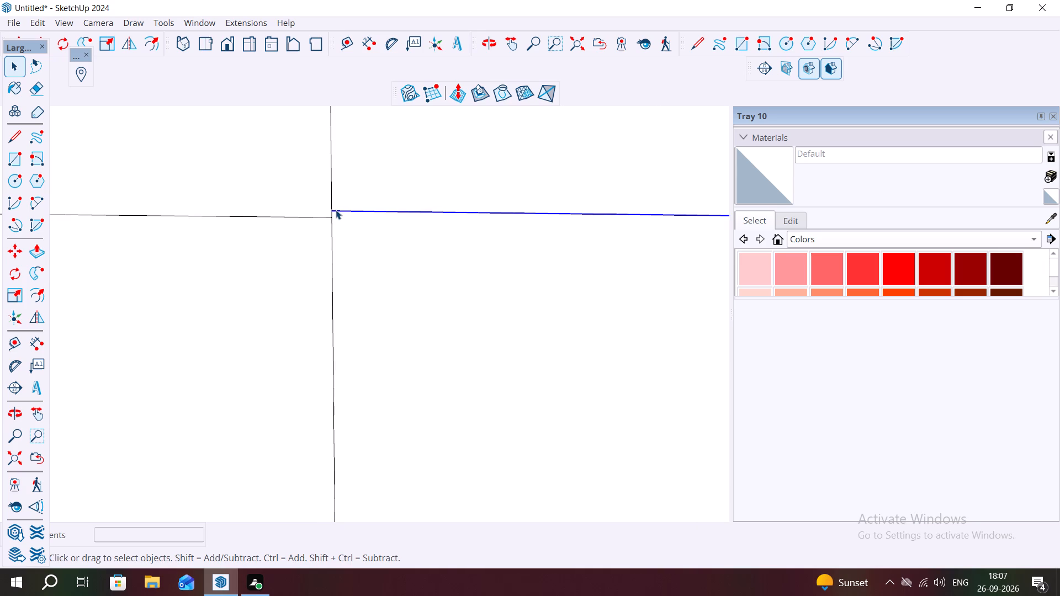
key(Delete)
Draw a full-width rectangle about 4 1/4" high along the narrow panel's top, level with the wide panel's top strip.
scroll(341, 210, down, 9)
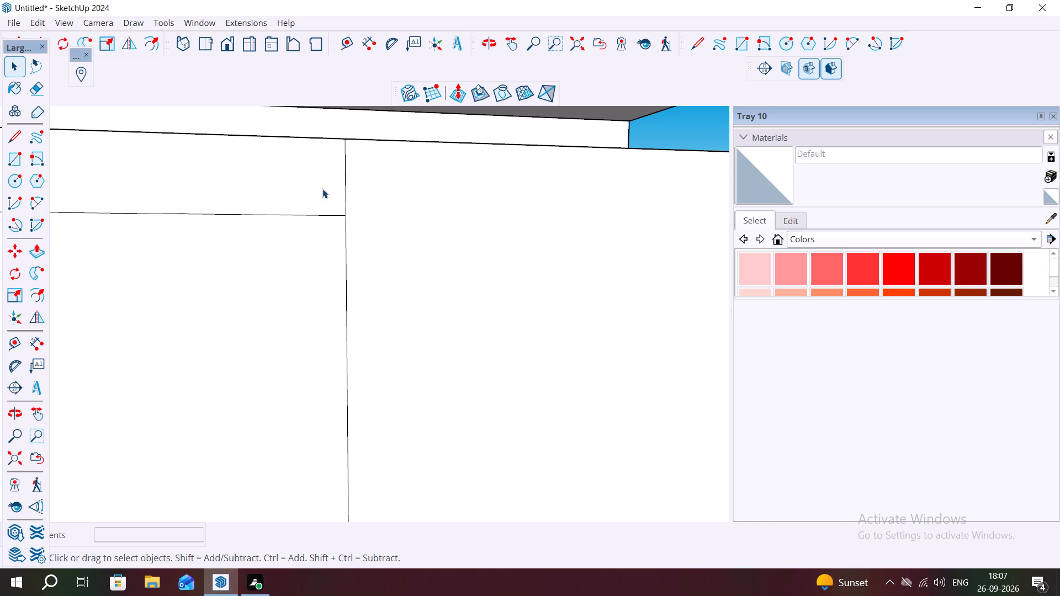
key(r)
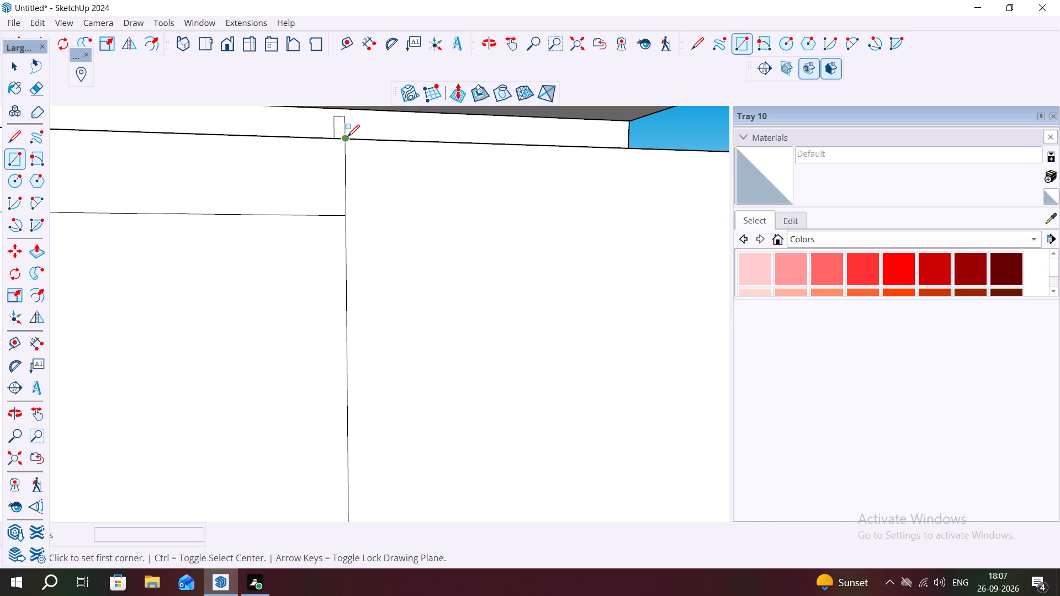
click(347, 137)
scroll(342, 214, down, 6)
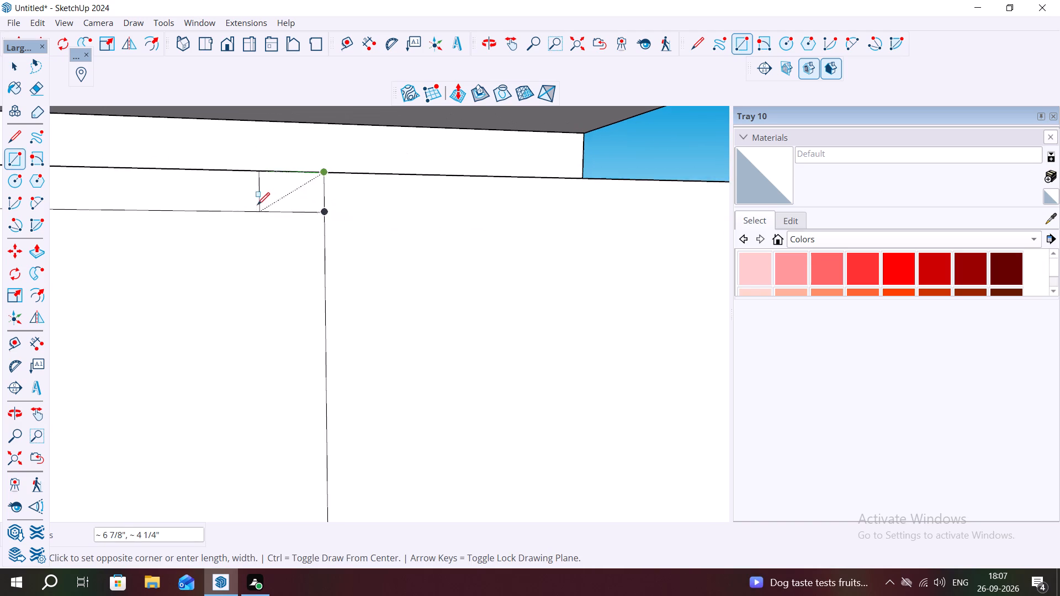
scroll(257, 205, down, 4)
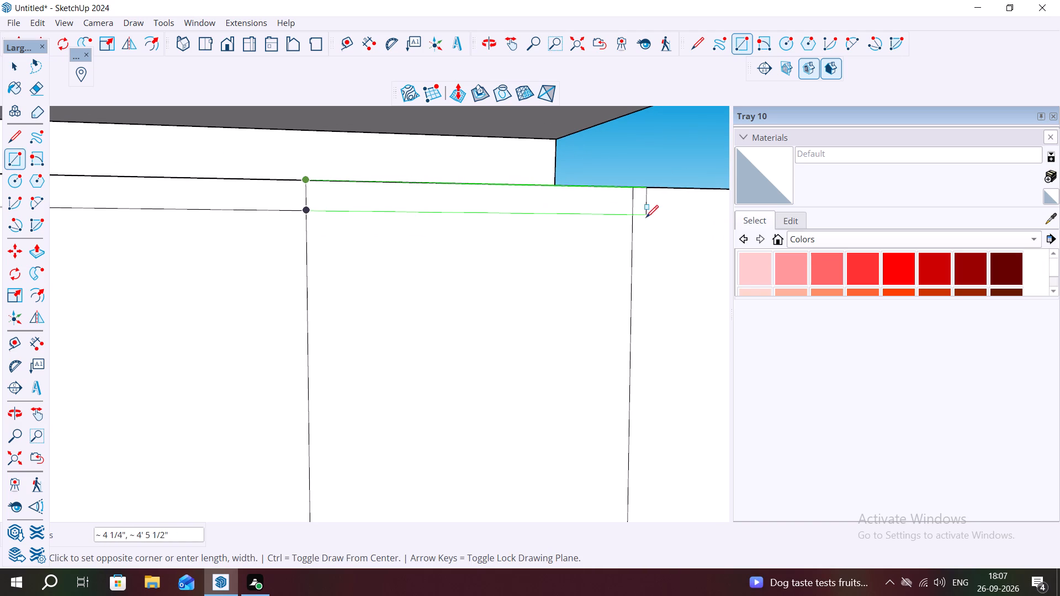
click(634, 219)
key(space)
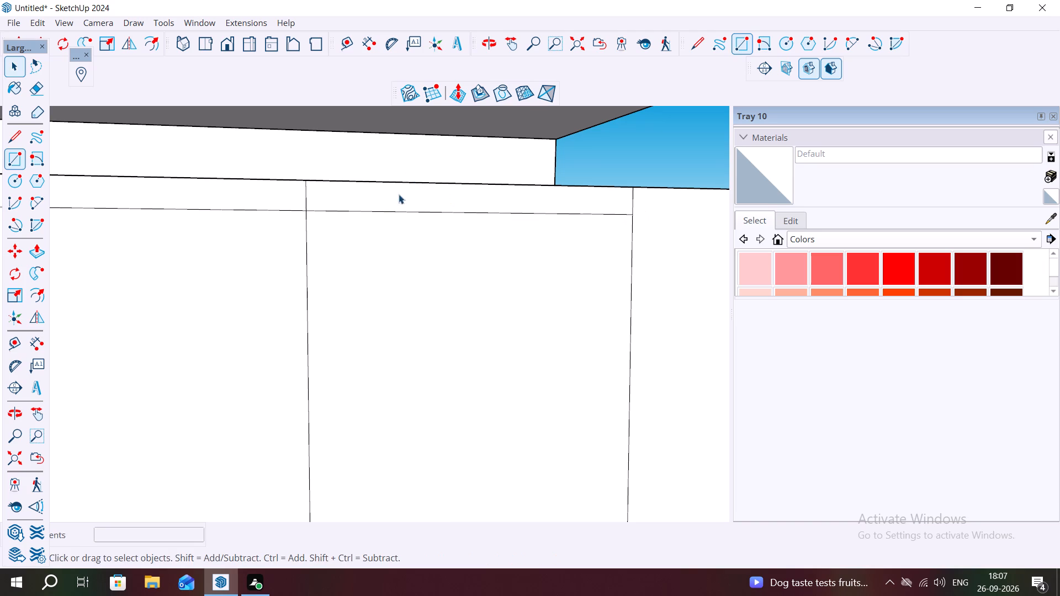
Copy the narrow panel's top strip down to the panel's bottom edge and divide the distance into 16 equal intervals.
double_click(384, 198)
key(m)
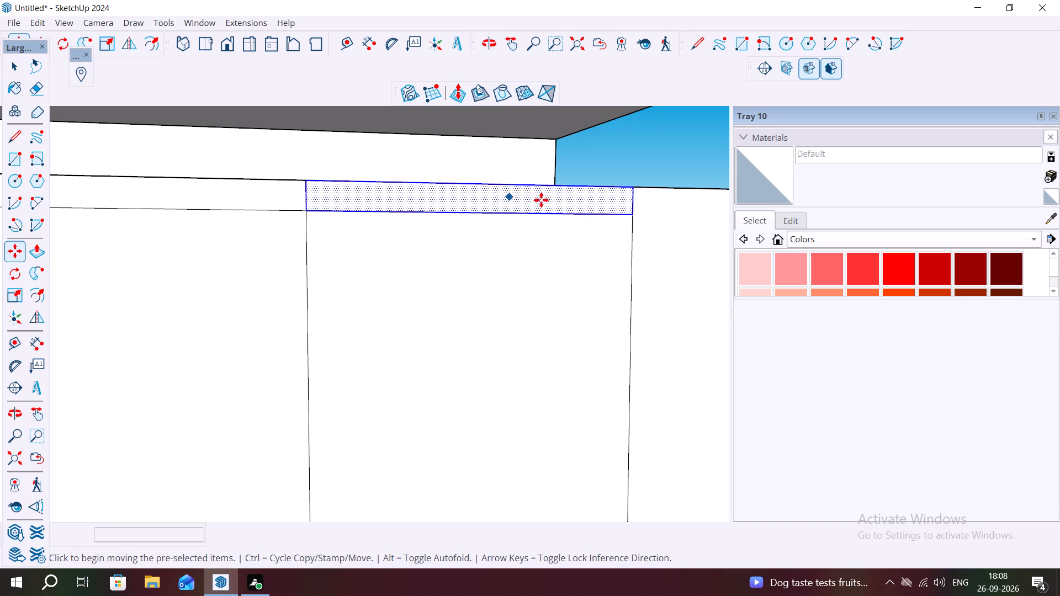
click(631, 215)
scroll(620, 174, down, 3)
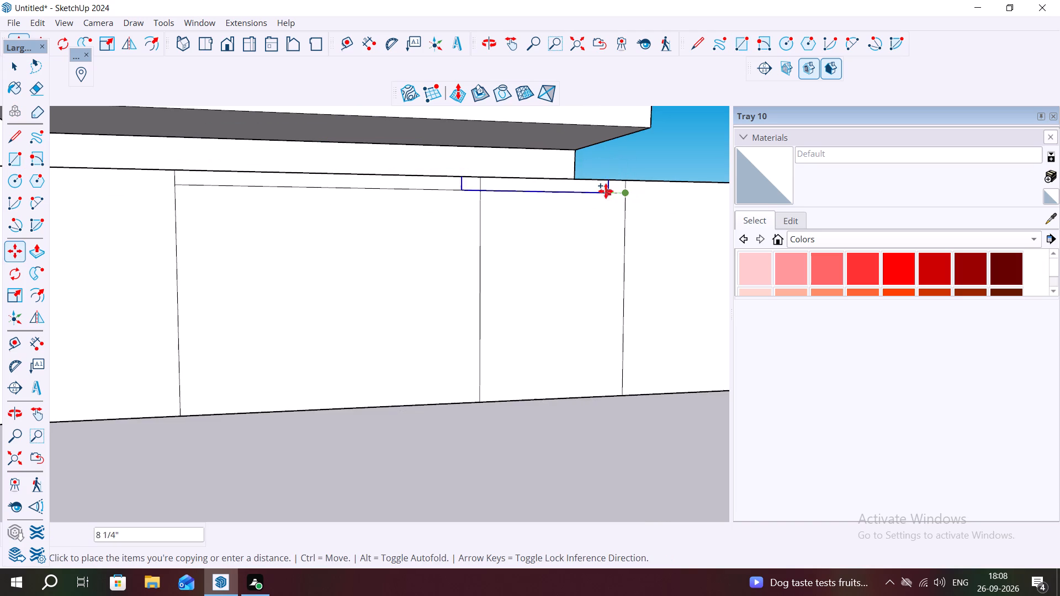
click(622, 396)
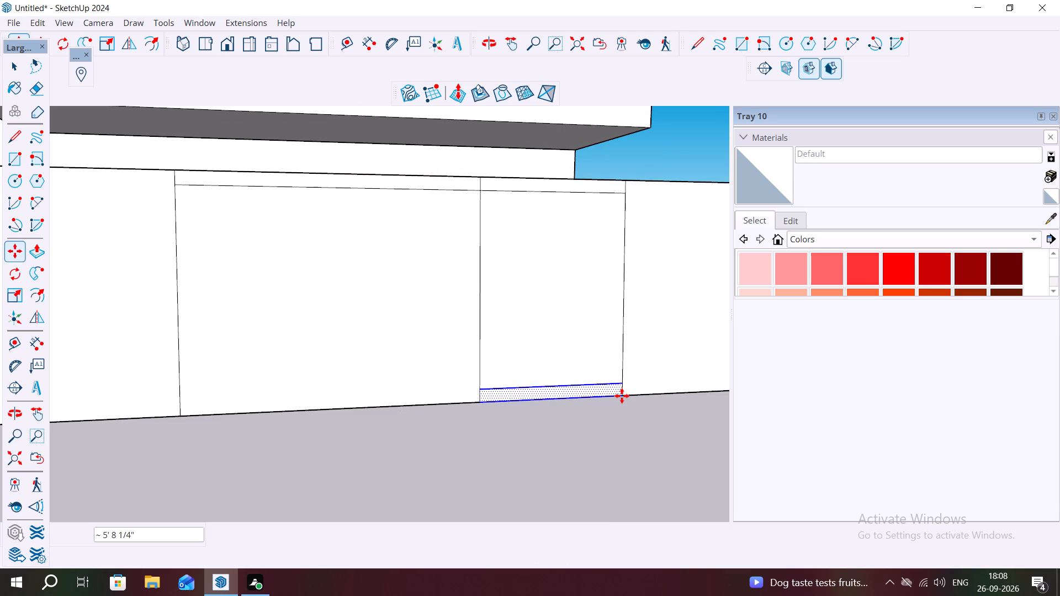
text(16)
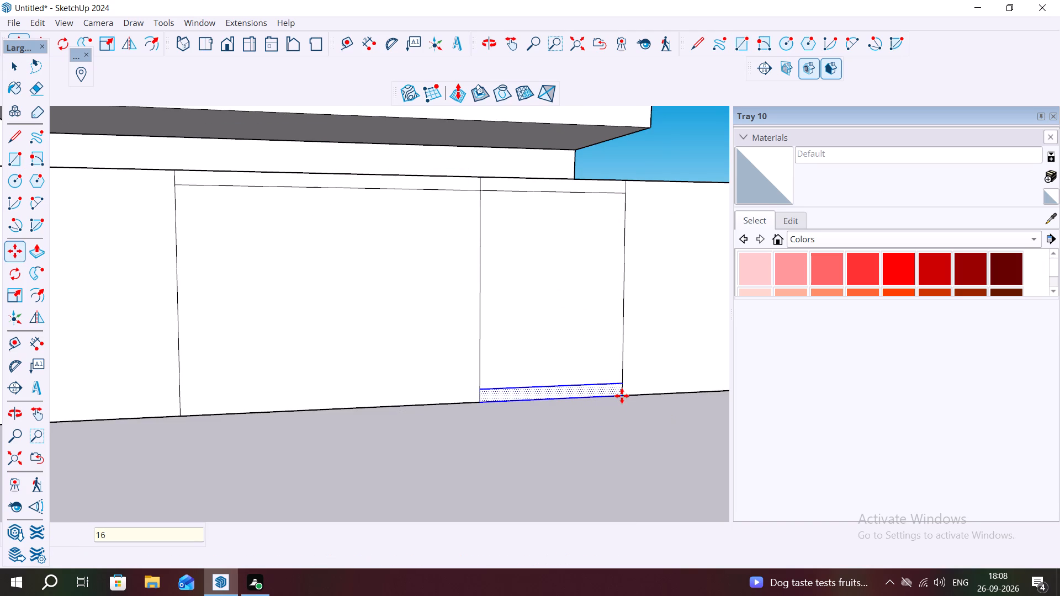
key(slash)
key(Return)
key(space)
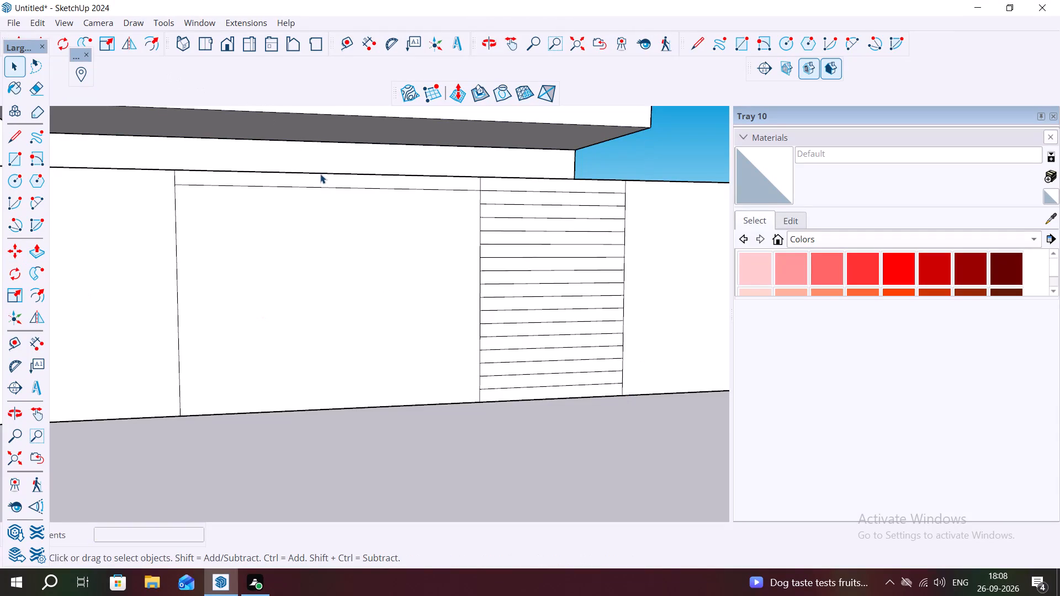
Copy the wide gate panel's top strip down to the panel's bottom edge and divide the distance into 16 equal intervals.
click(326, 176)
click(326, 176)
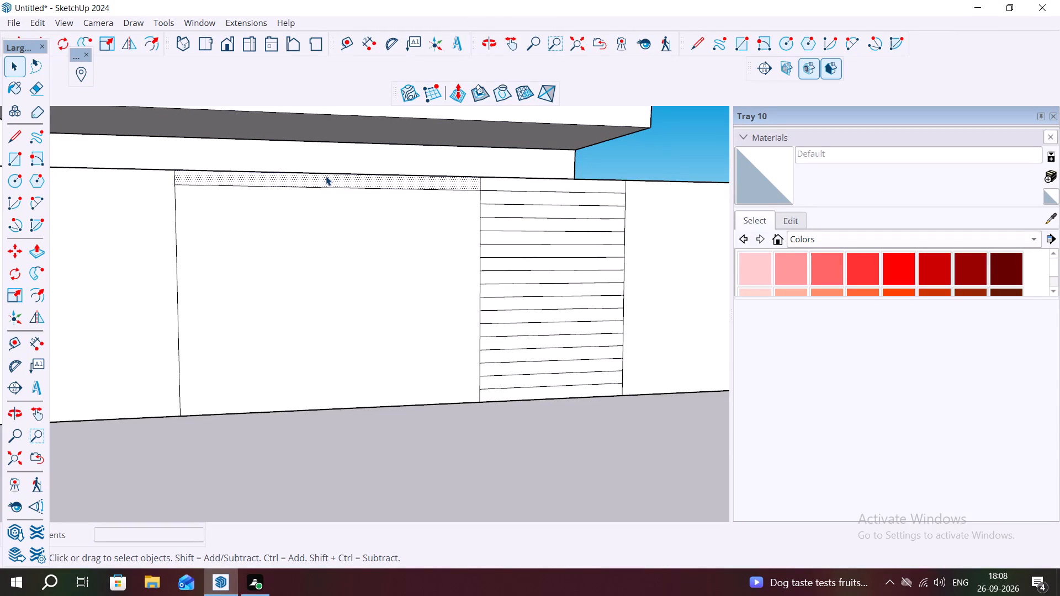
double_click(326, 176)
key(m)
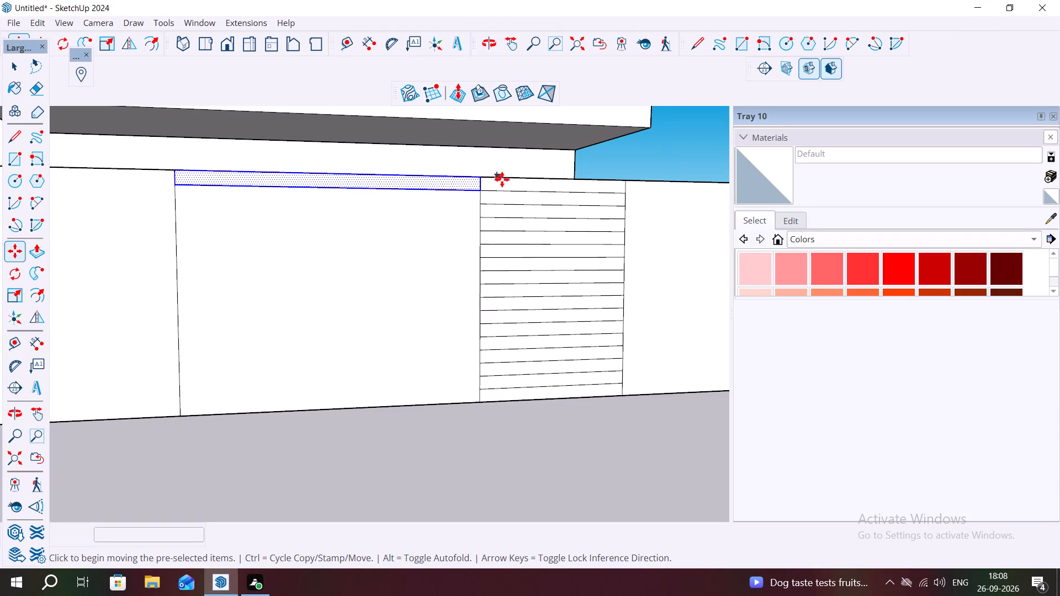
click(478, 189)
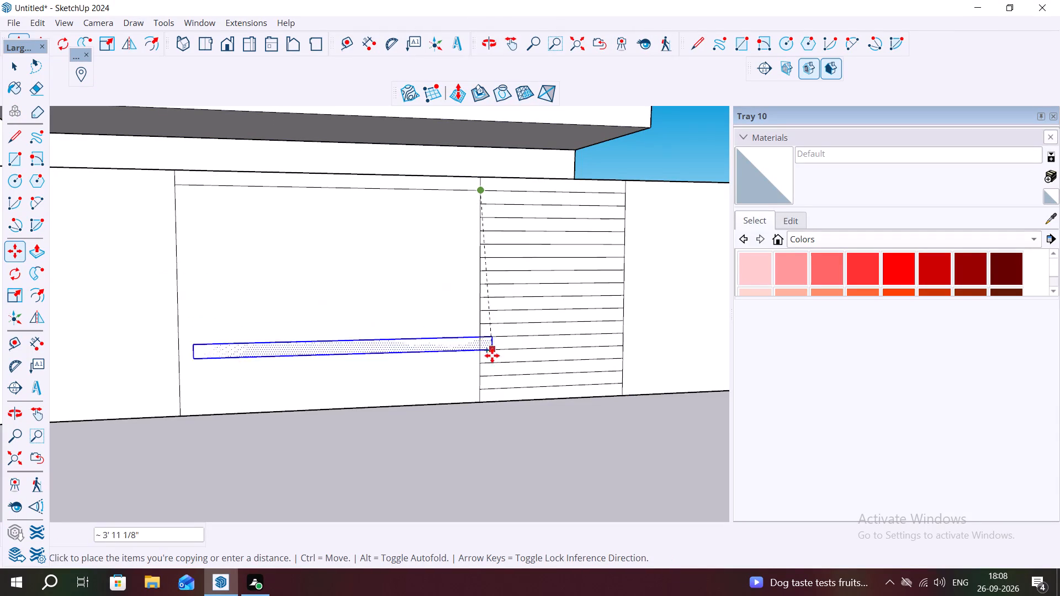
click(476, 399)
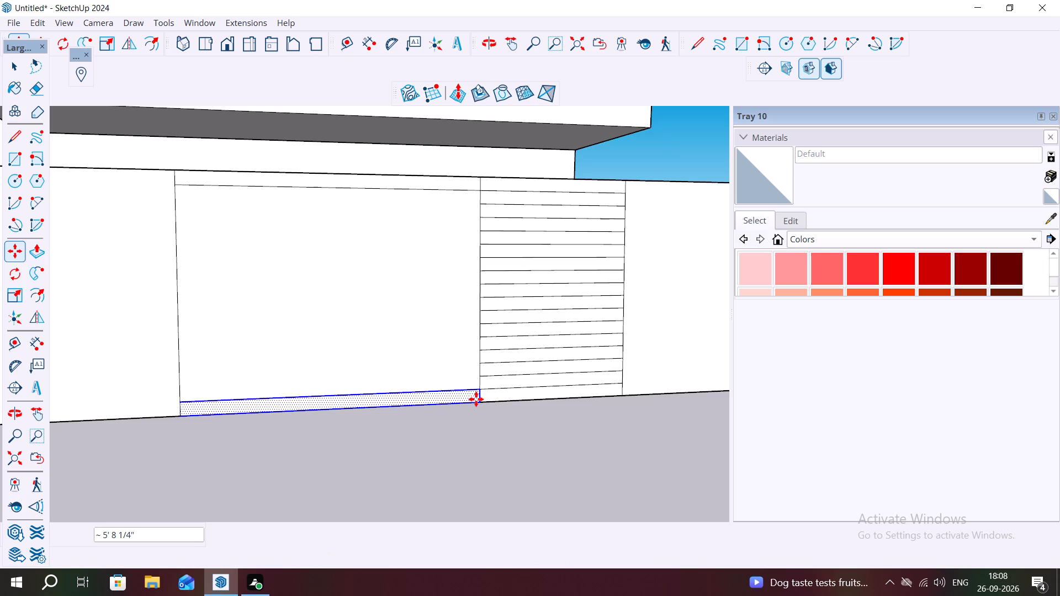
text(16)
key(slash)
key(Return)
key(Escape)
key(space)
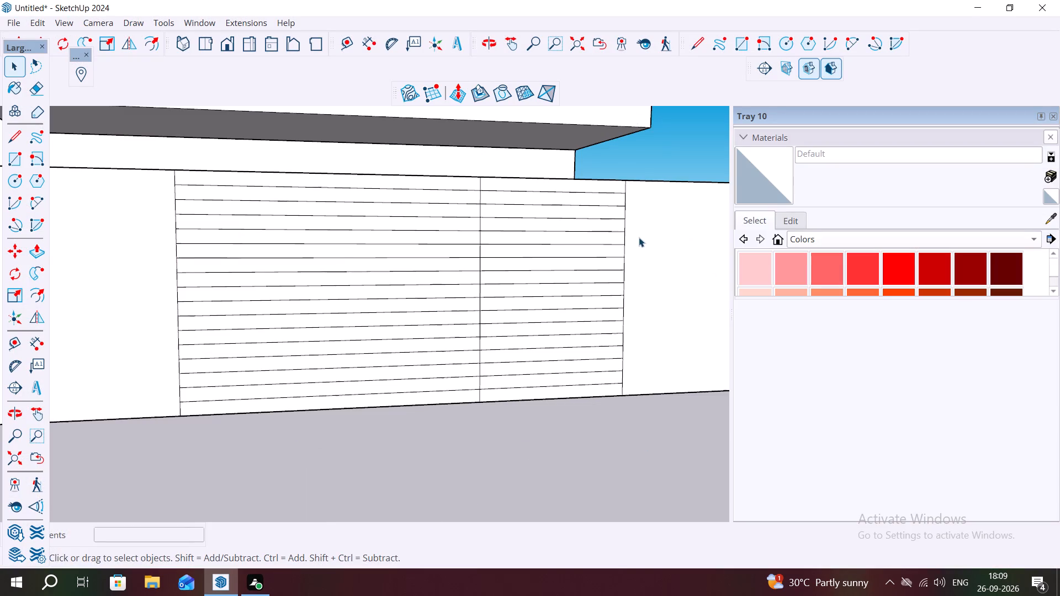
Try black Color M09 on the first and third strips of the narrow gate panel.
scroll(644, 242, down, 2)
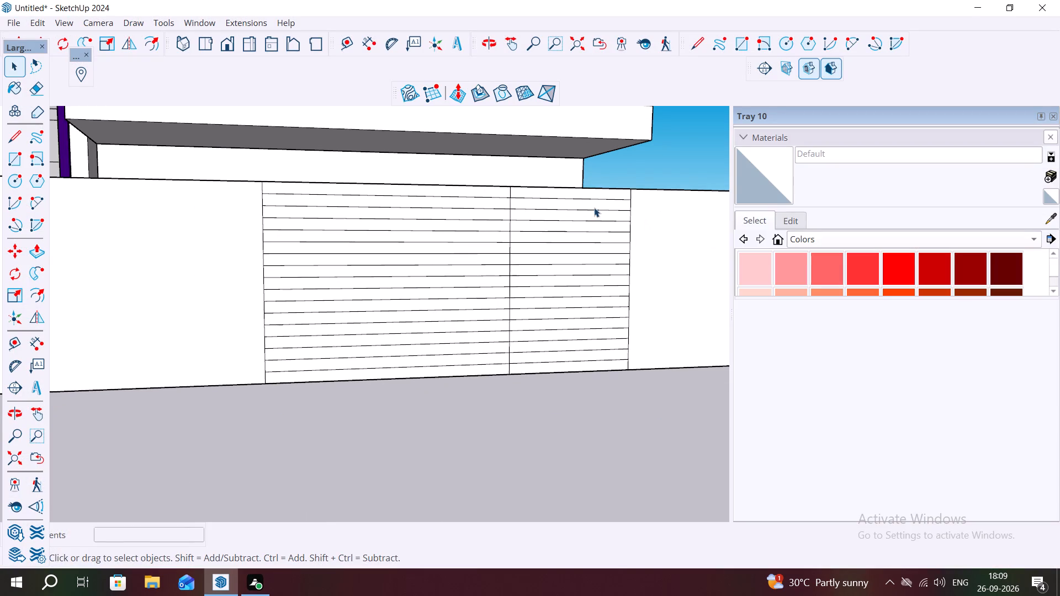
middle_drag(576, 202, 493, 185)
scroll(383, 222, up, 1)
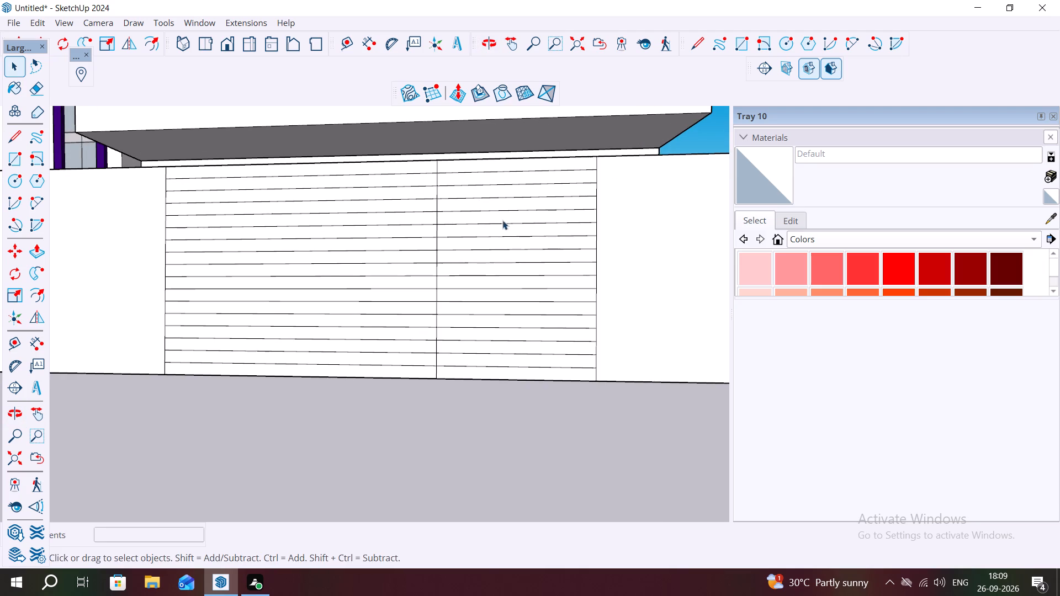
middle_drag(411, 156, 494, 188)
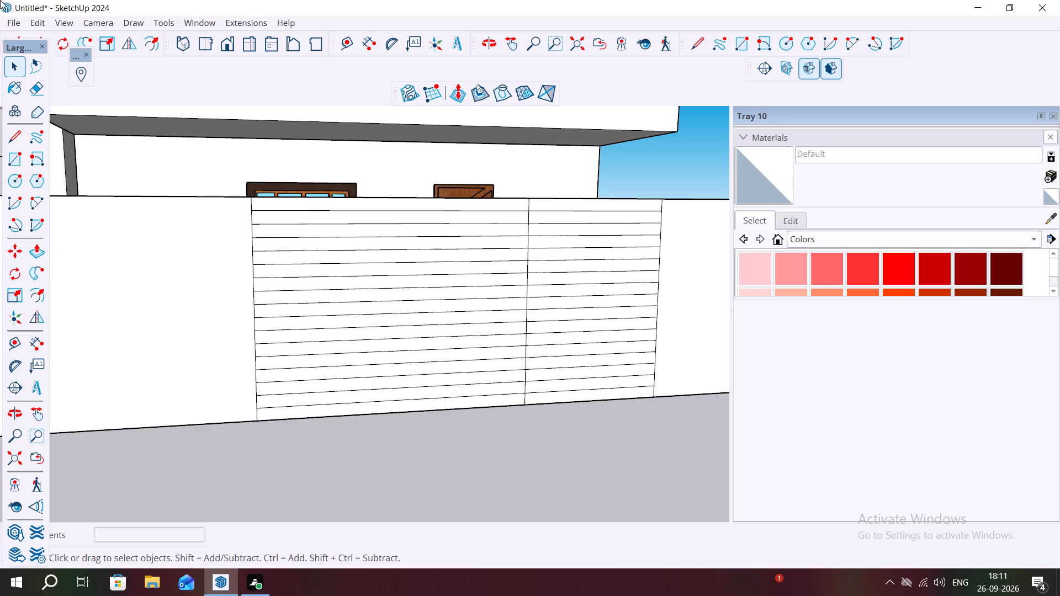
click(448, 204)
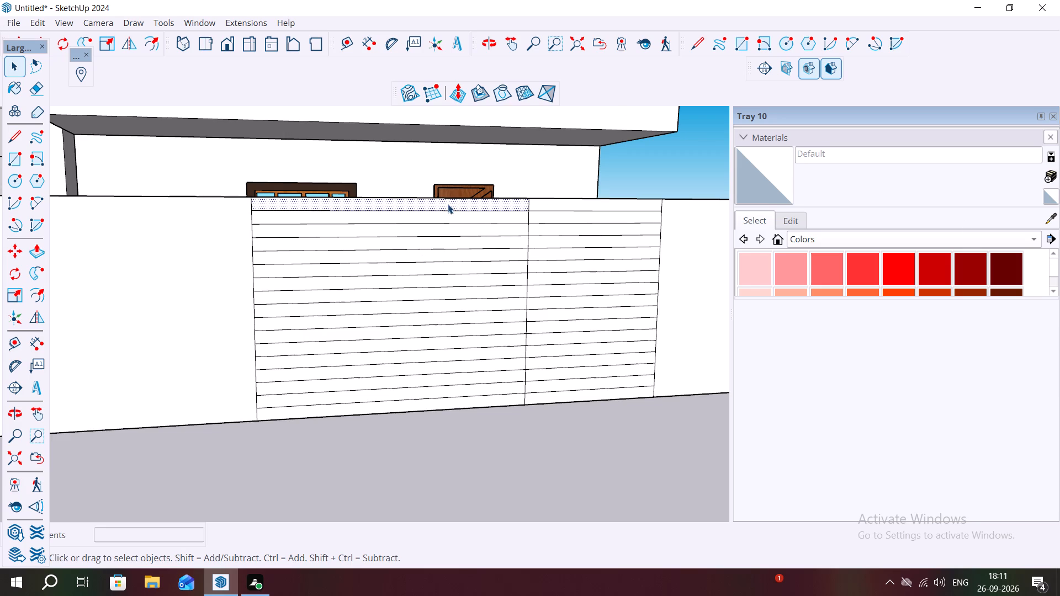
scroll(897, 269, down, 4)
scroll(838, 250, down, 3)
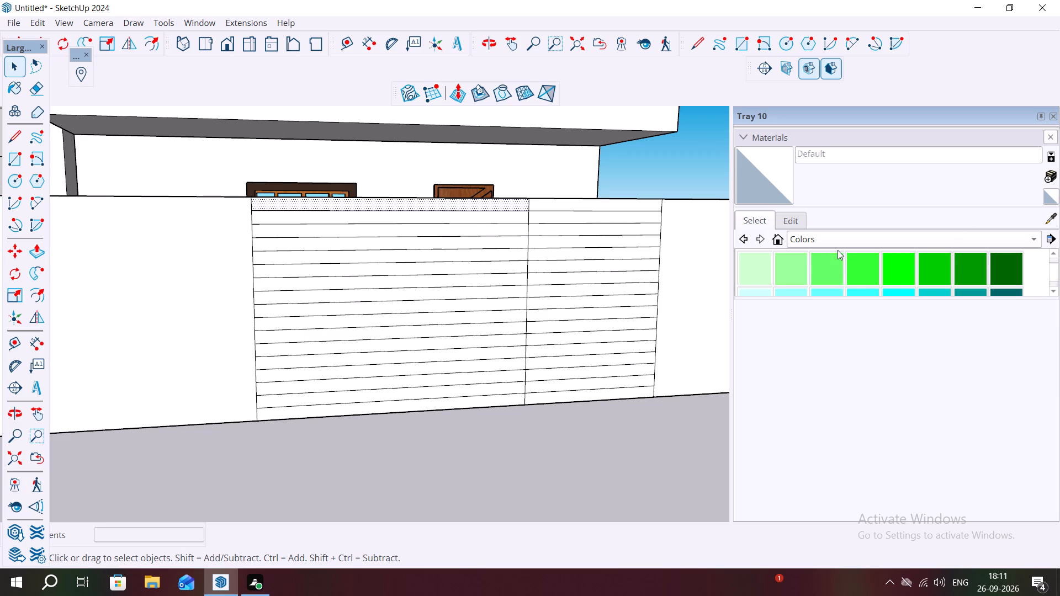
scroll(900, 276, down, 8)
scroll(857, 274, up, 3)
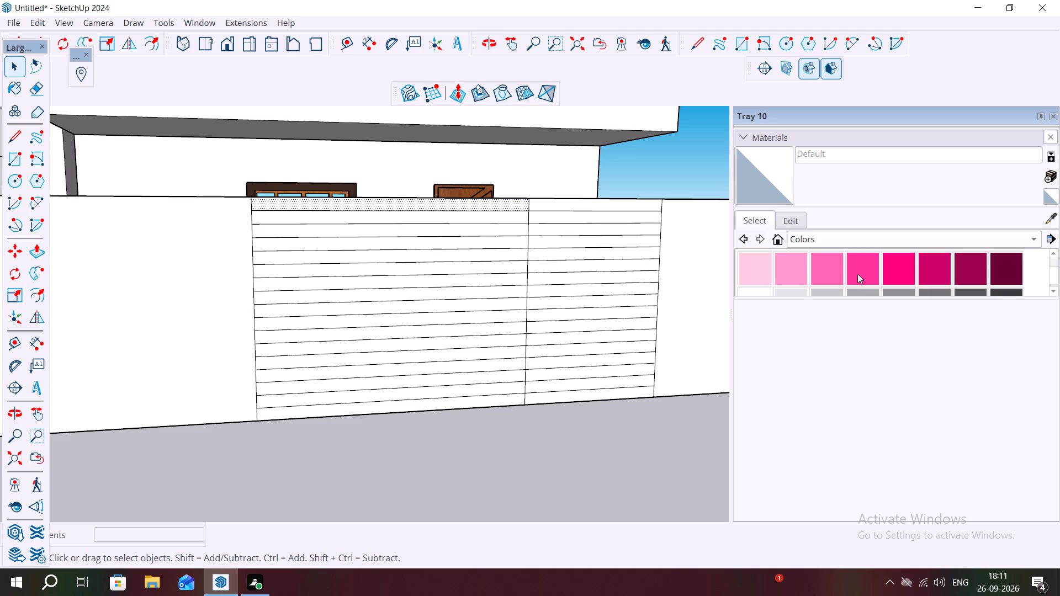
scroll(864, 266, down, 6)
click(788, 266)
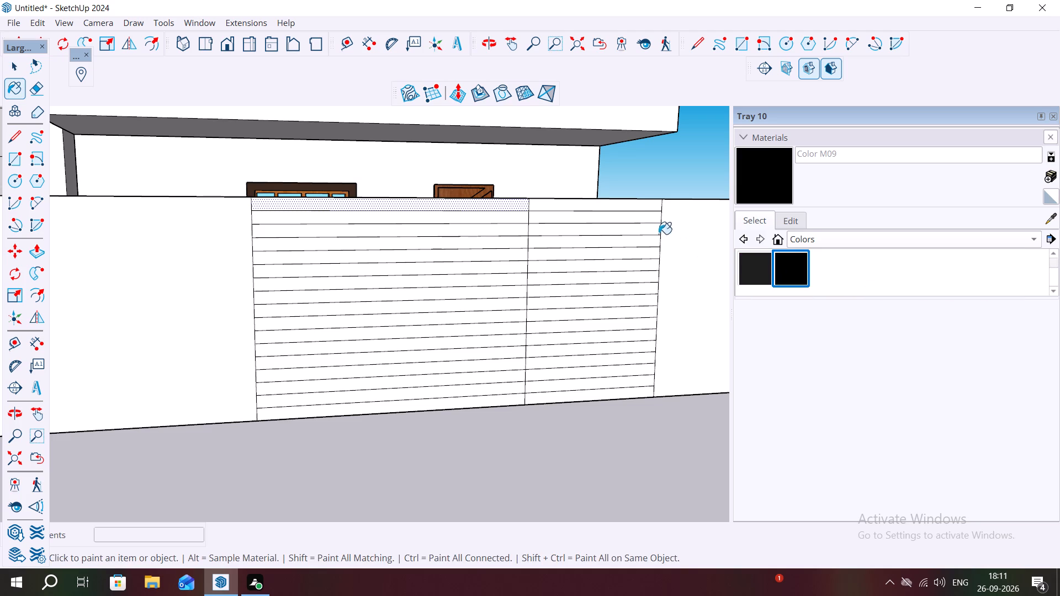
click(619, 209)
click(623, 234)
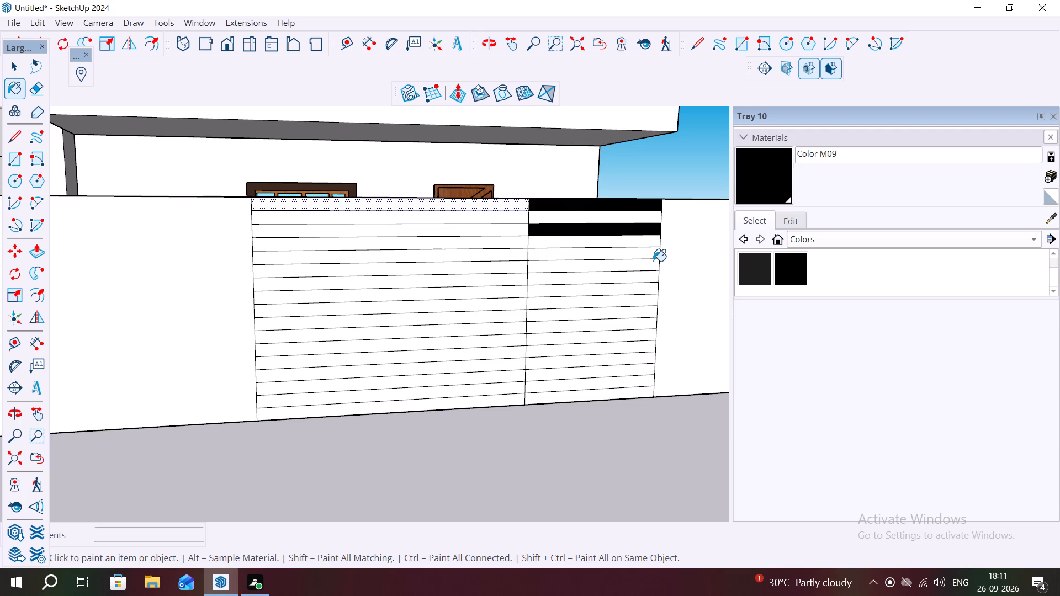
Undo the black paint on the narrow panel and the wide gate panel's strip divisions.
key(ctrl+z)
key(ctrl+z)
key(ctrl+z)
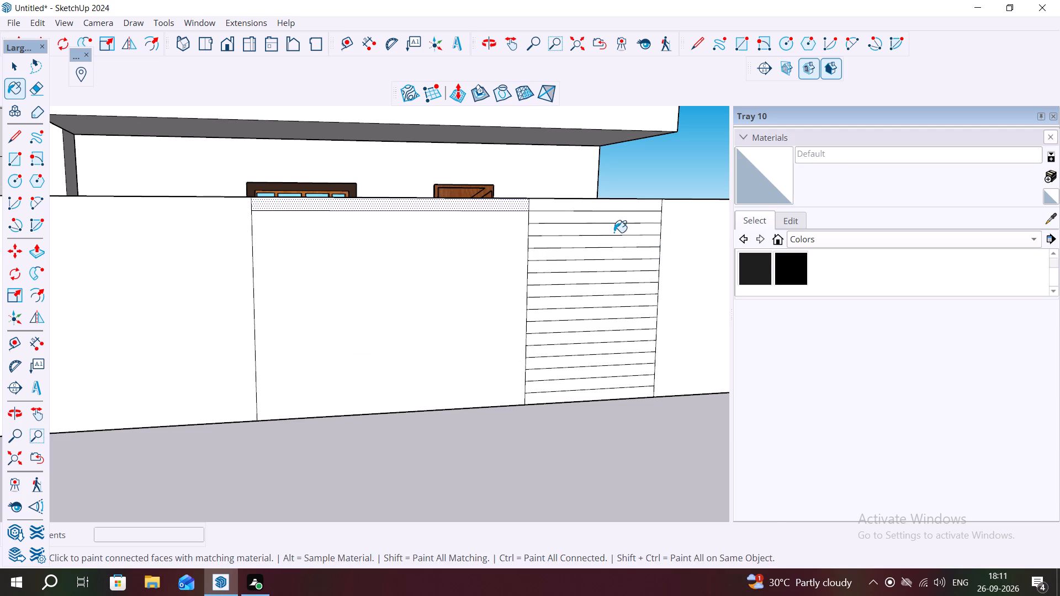
Copy the wide gate panel's top strip with its edges down to the bottom edge again, divided into 16 equal intervals.
key(space)
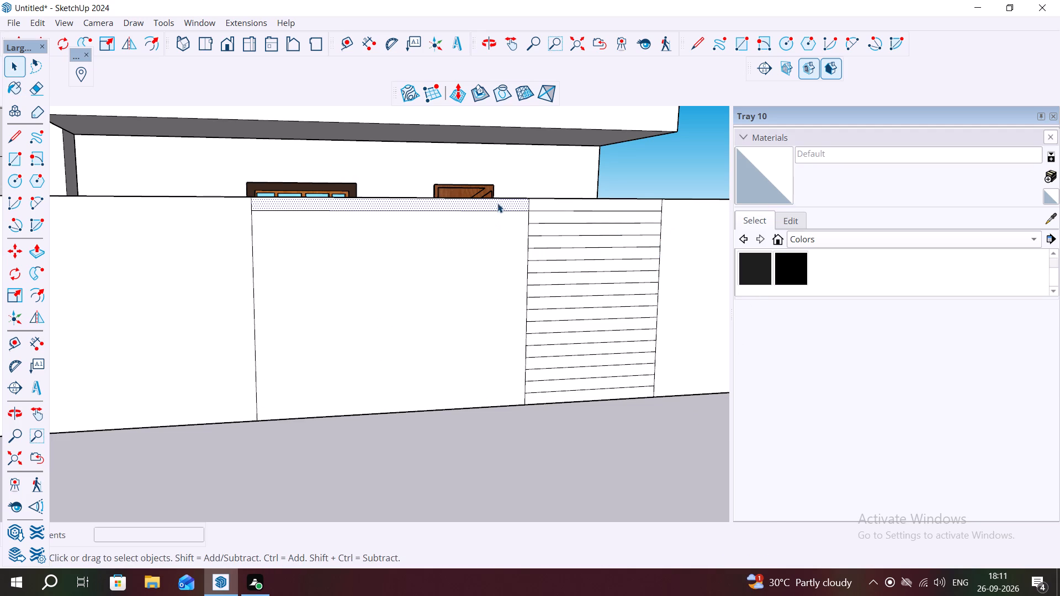
double_click(500, 204)
double_click(502, 205)
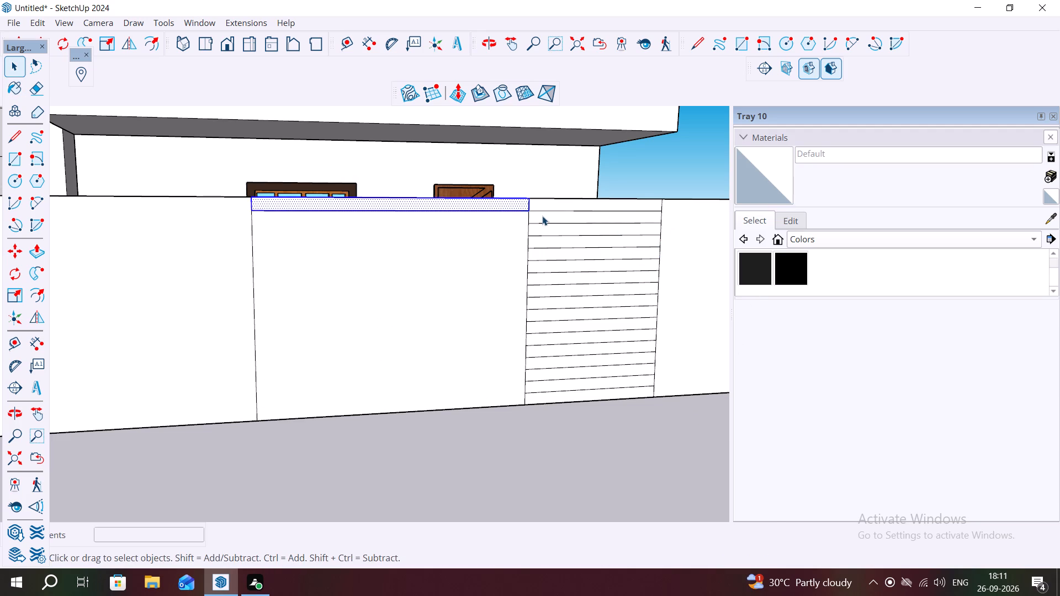
key(m)
click(530, 209)
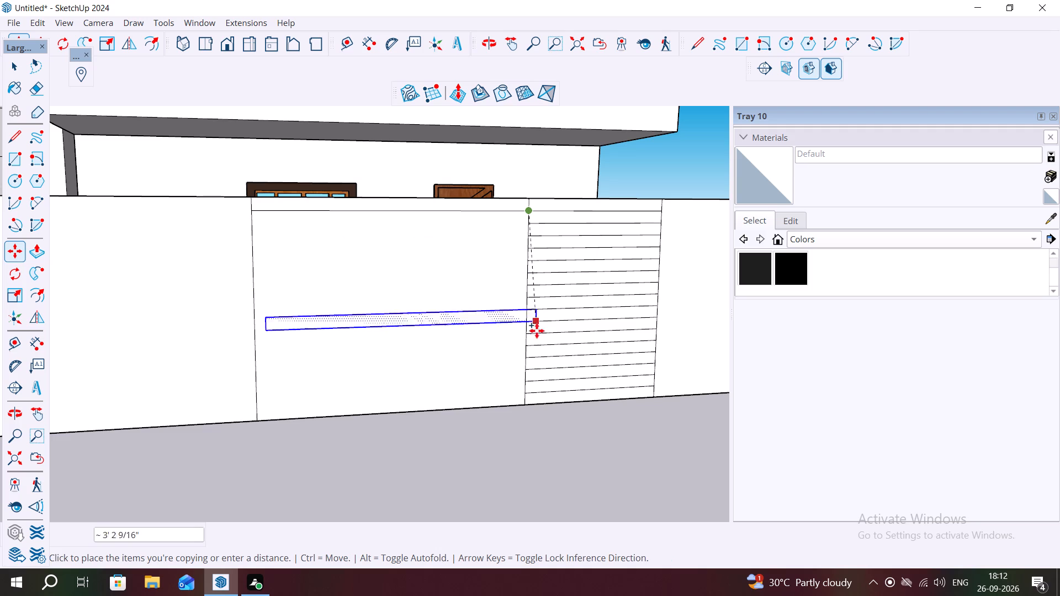
click(524, 404)
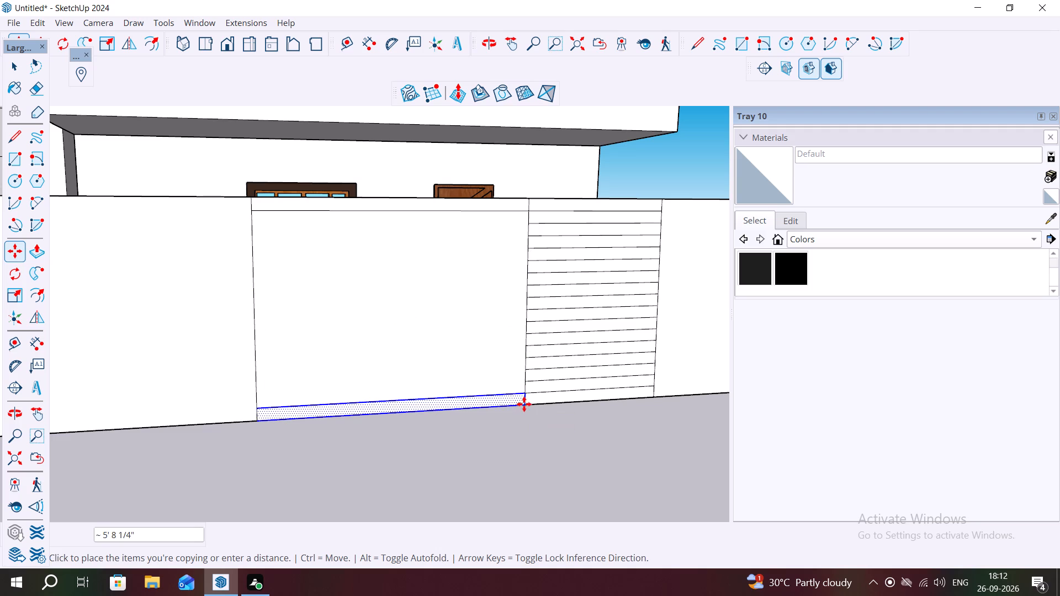
text(16)
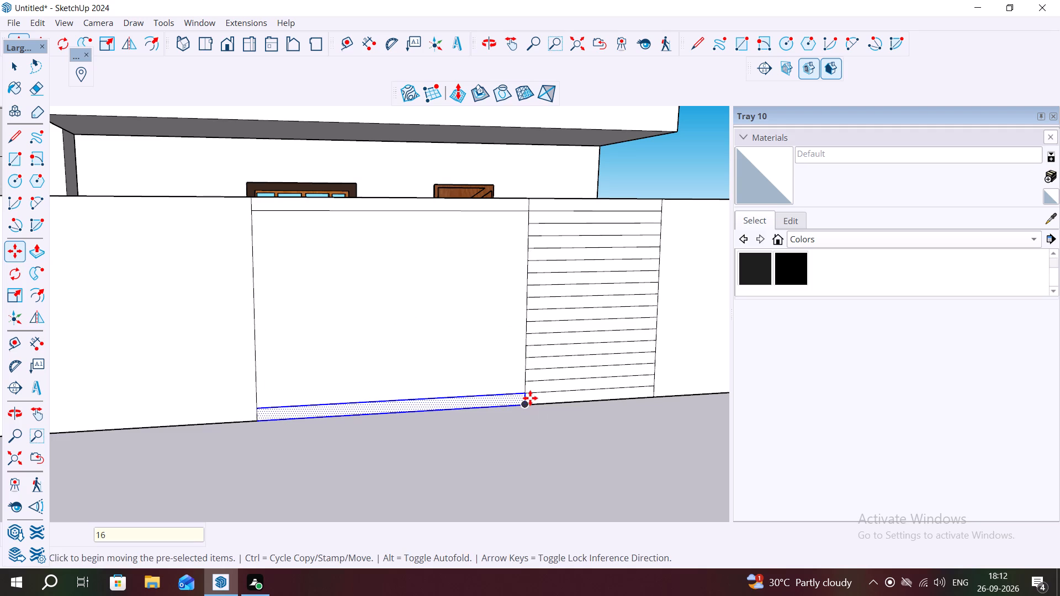
key(slash)
key(Return)
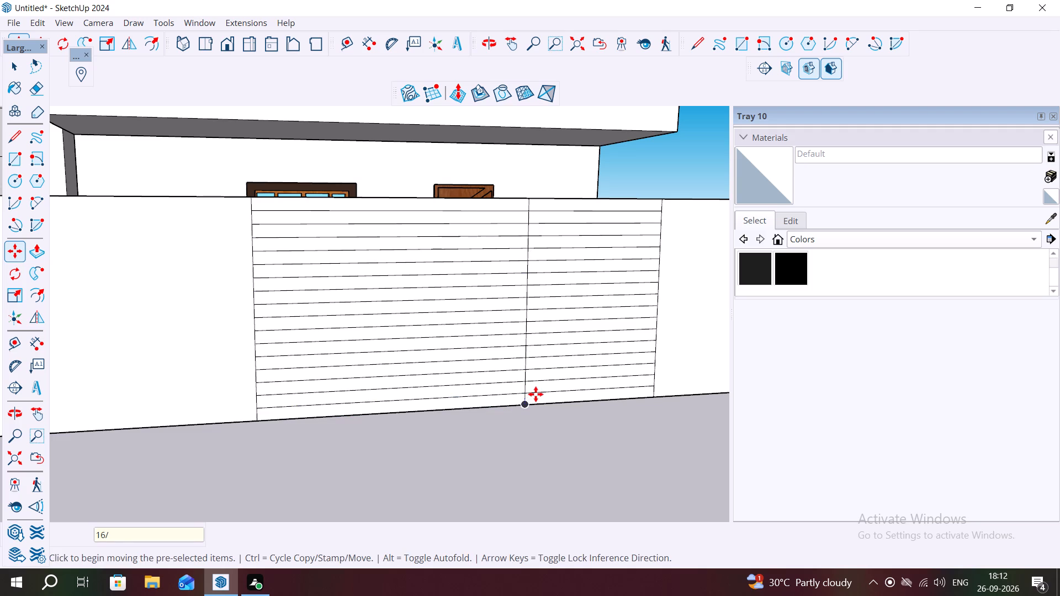
key(Escape)
key(space)
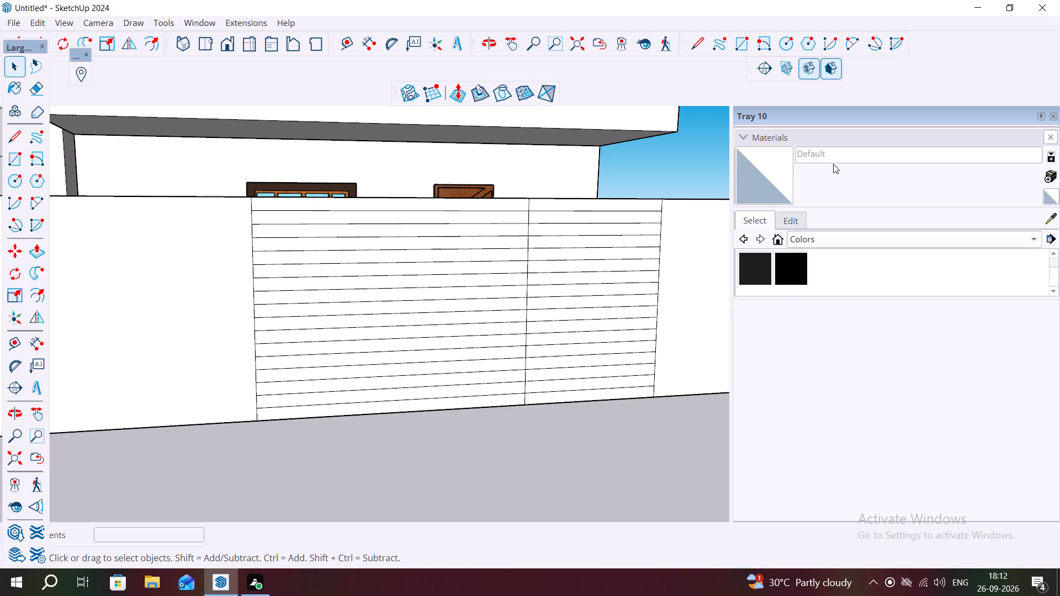
Create a new material based on Wood Cherry Original from the Wood collection, with its colour slightly darkened.
scroll(806, 178, down, 2)
click(847, 241)
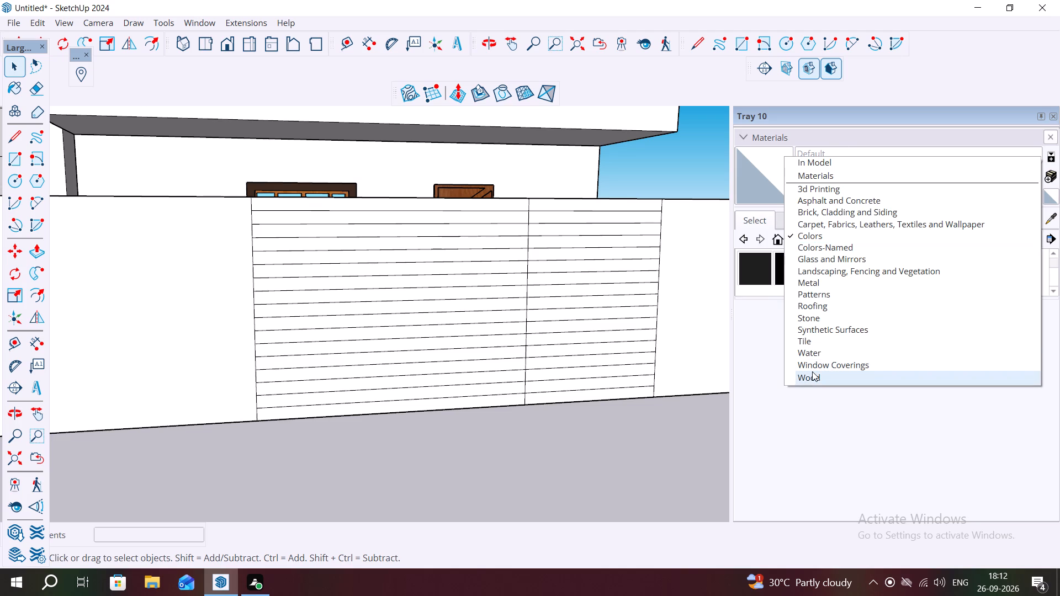
click(812, 371)
click(825, 266)
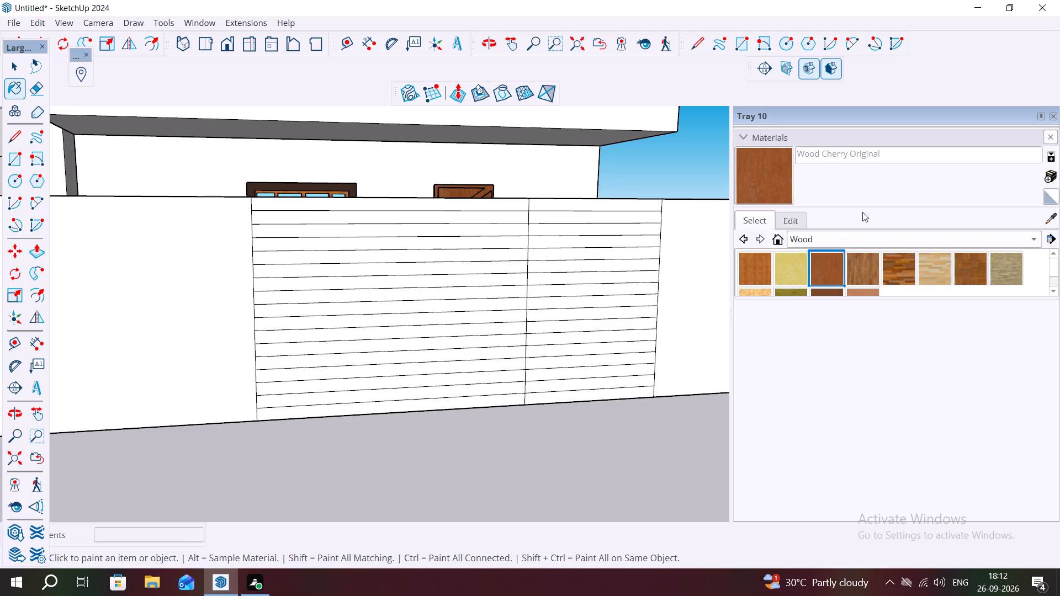
click(1048, 174)
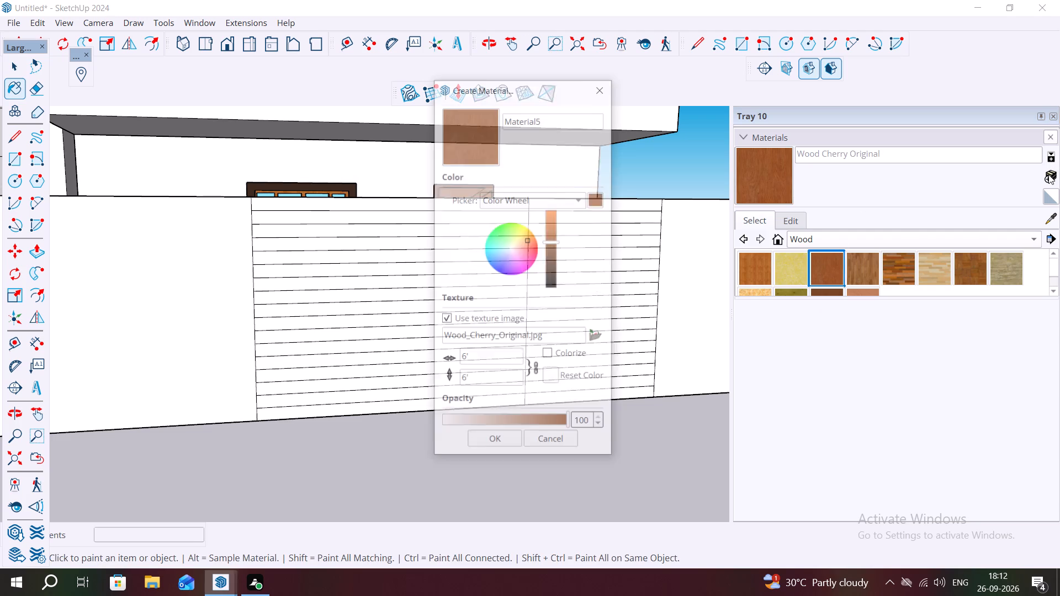
drag(552, 238, 552, 246)
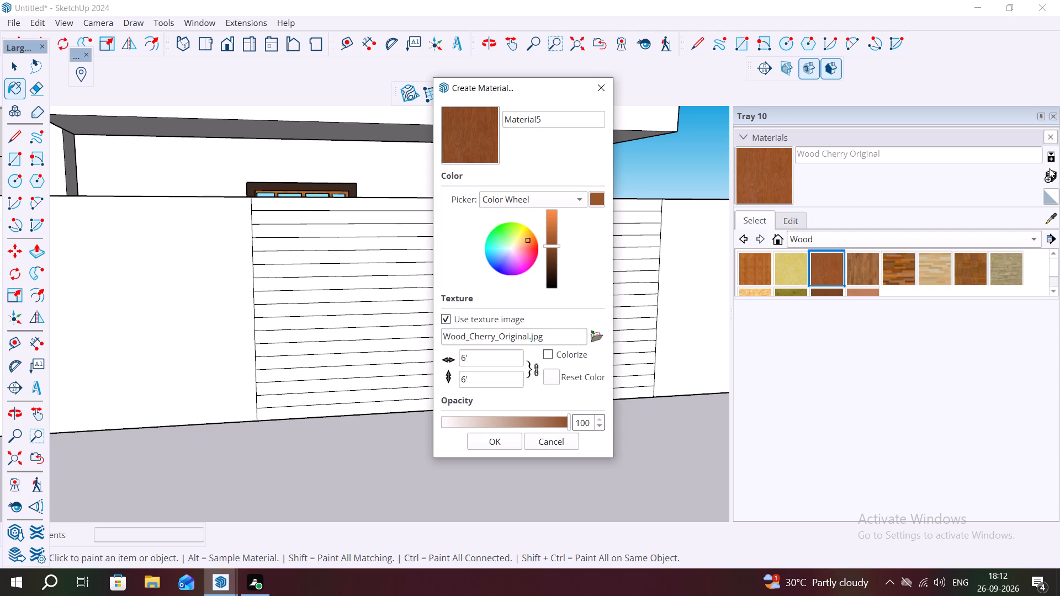
scroll(788, 260, up, 7)
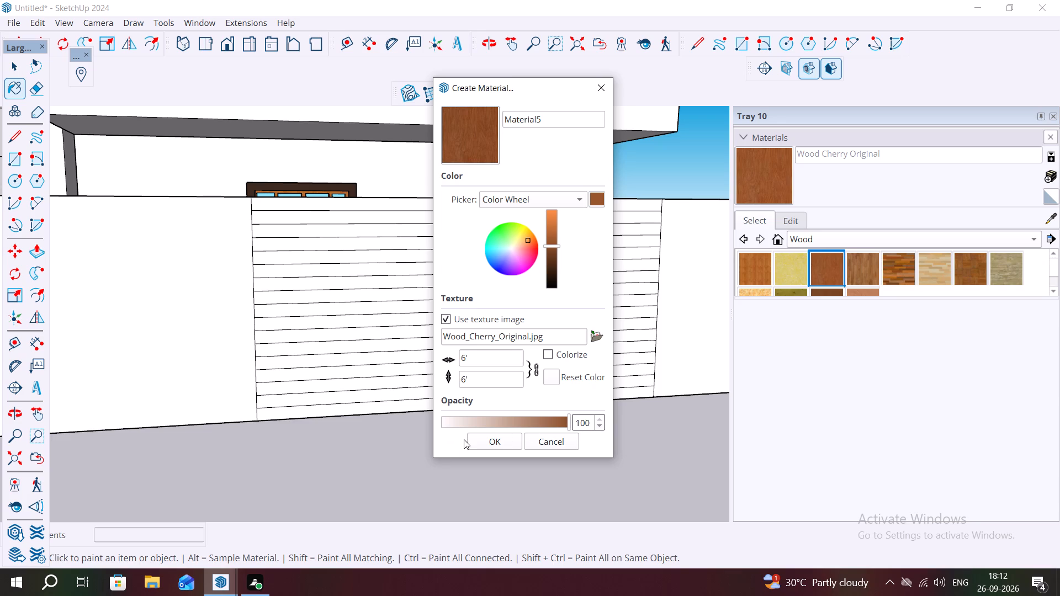
click(464, 439)
click(486, 450)
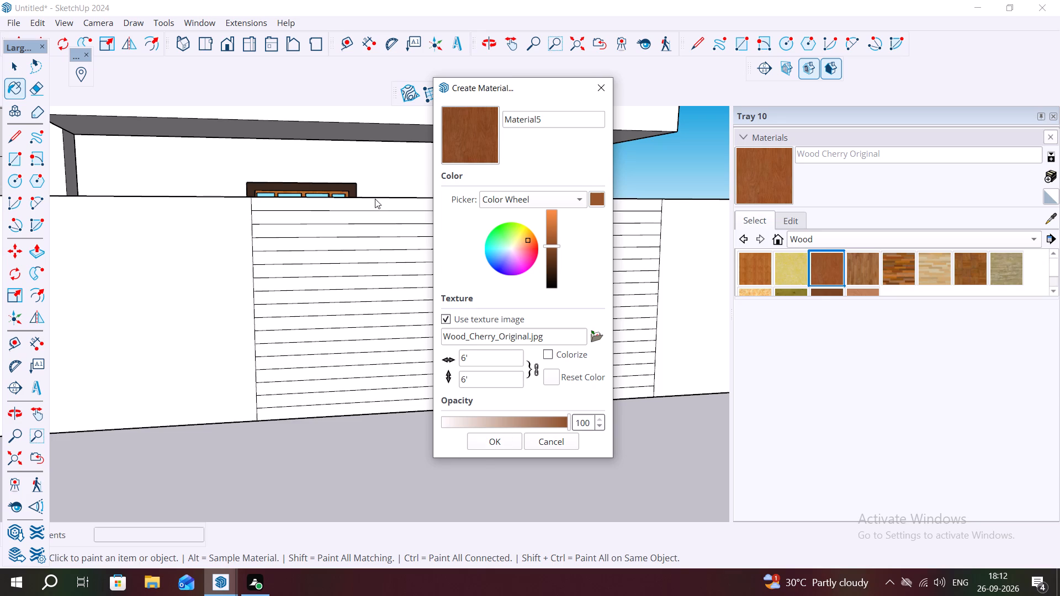
click(375, 198)
click(491, 445)
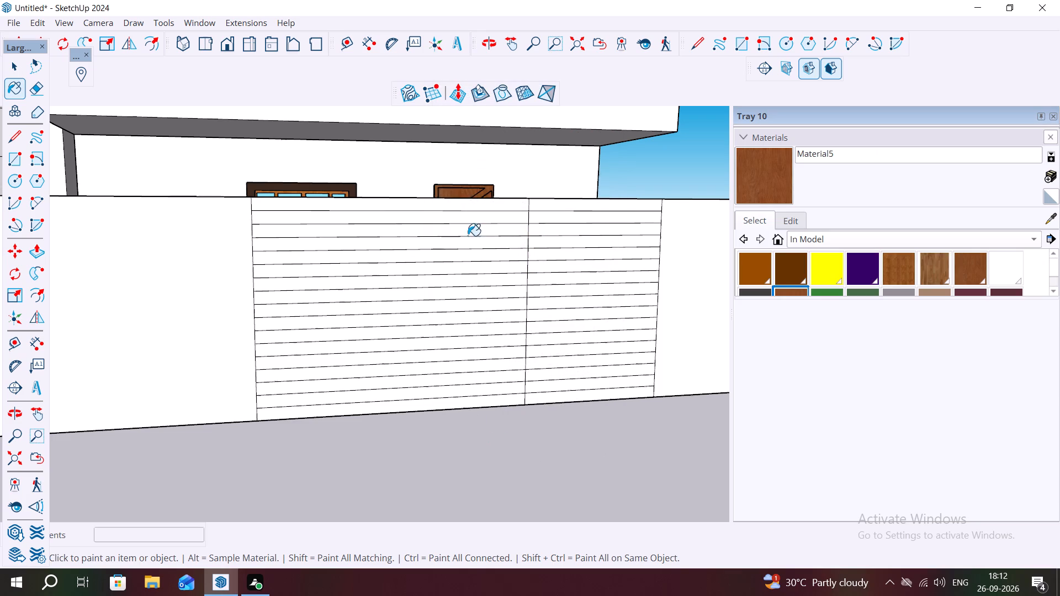
Paint the first and third strips of both gate panels with the new cherry wood material.
click(478, 208)
click(574, 207)
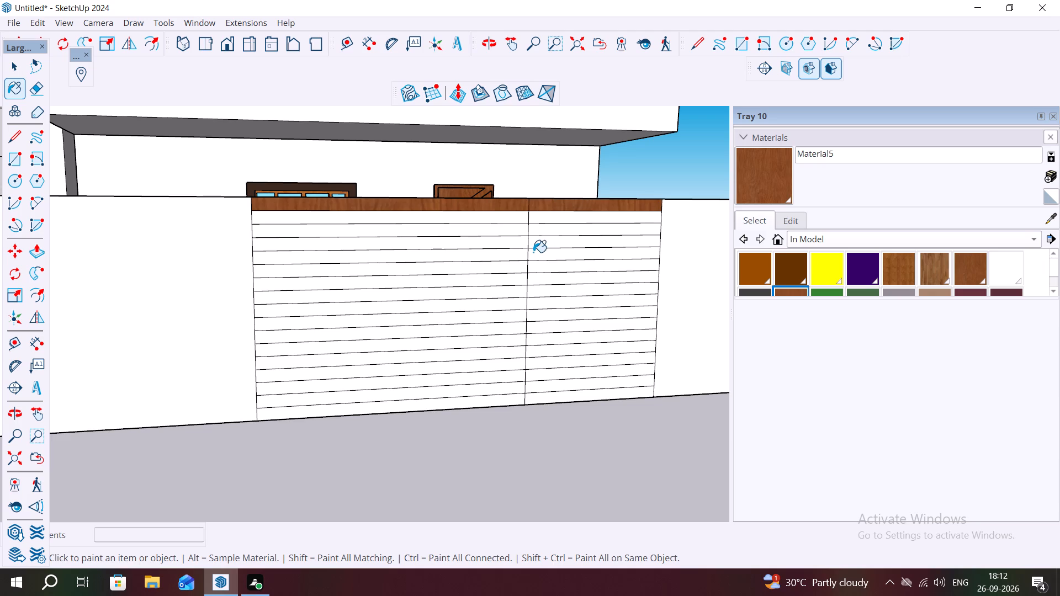
click(479, 230)
click(539, 233)
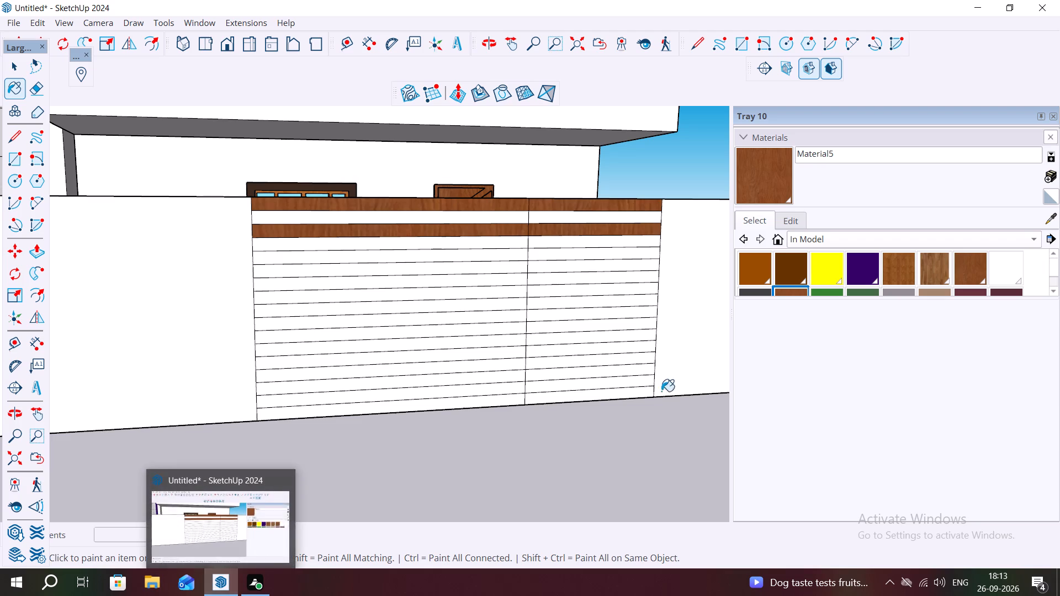
scroll(352, 251, up, 1)
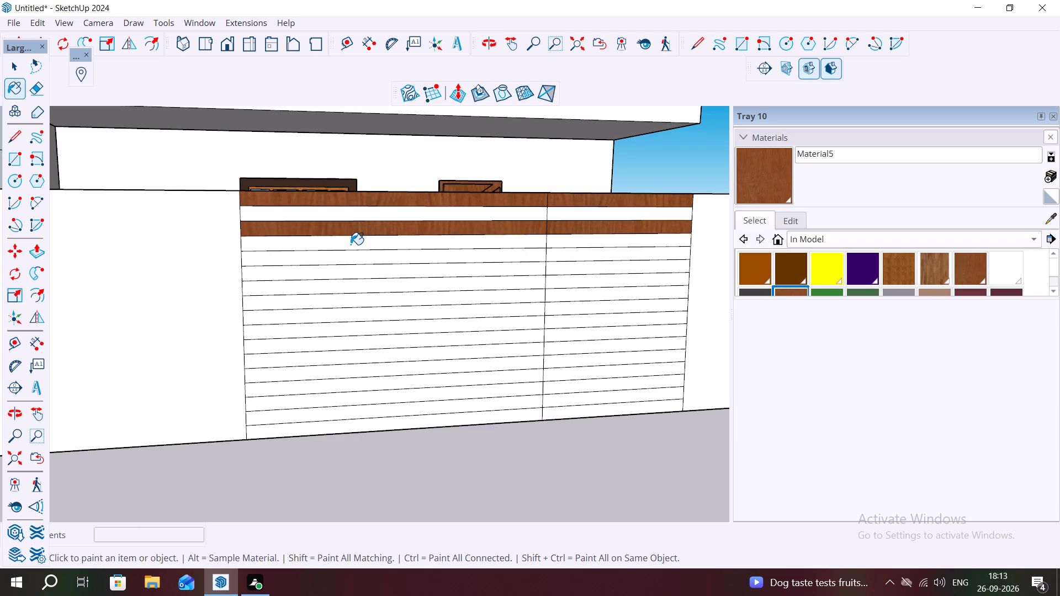
key(Escape)
key(space)
Undo the cherry wood paint on the first and third strips of both gate panels.
click(356, 200)
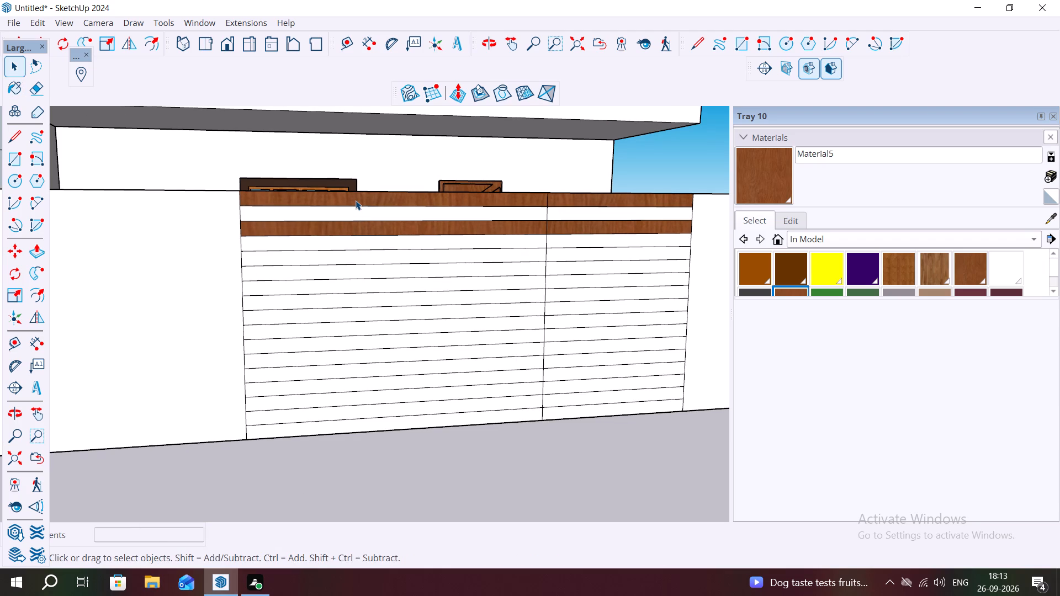
key(ctrl+z)
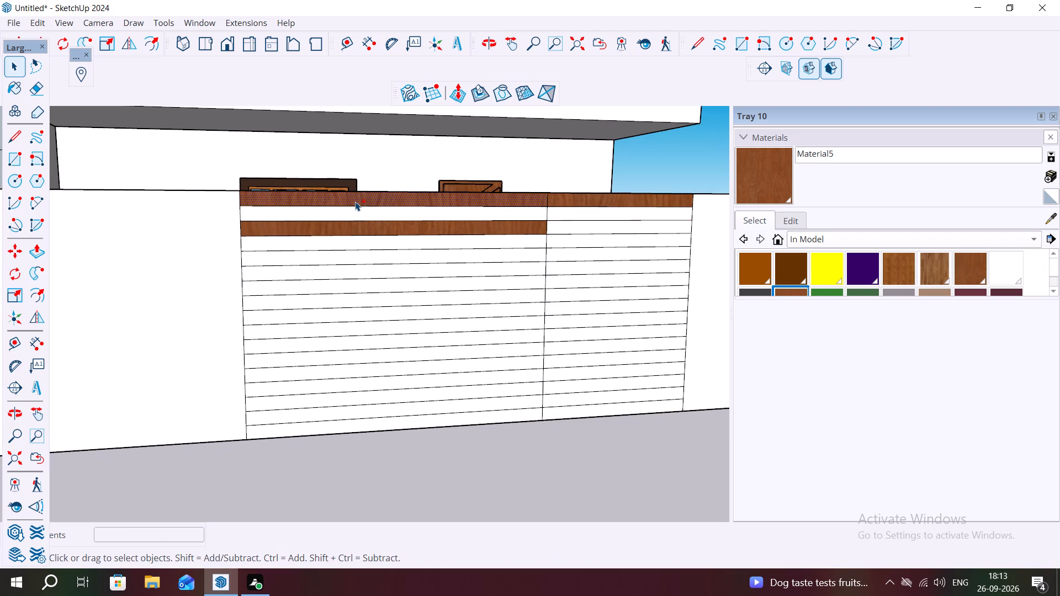
key(ctrl+z)
key(ctrl+z)
key(ctrl+z)
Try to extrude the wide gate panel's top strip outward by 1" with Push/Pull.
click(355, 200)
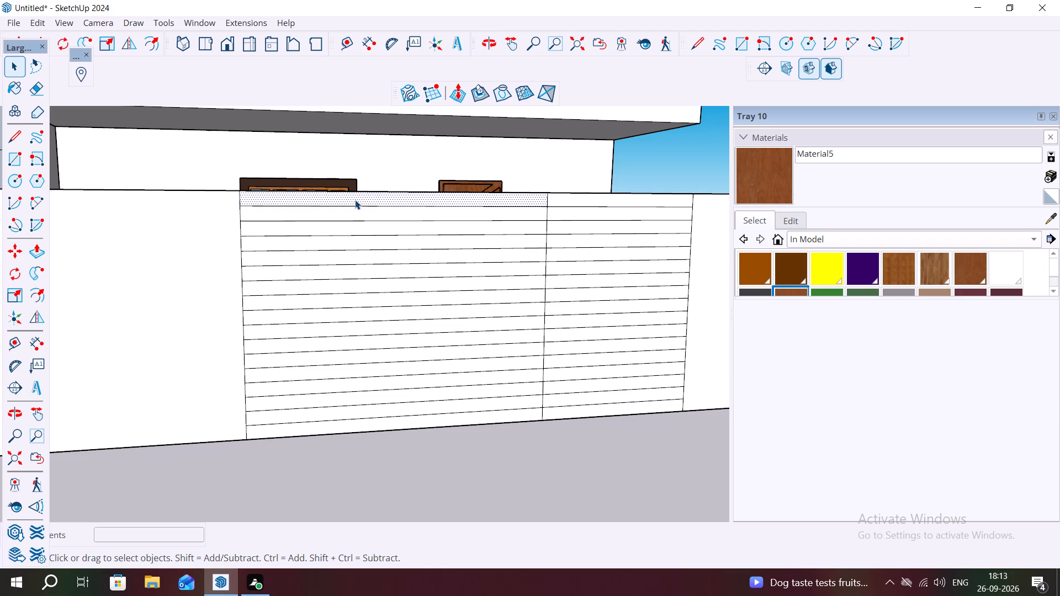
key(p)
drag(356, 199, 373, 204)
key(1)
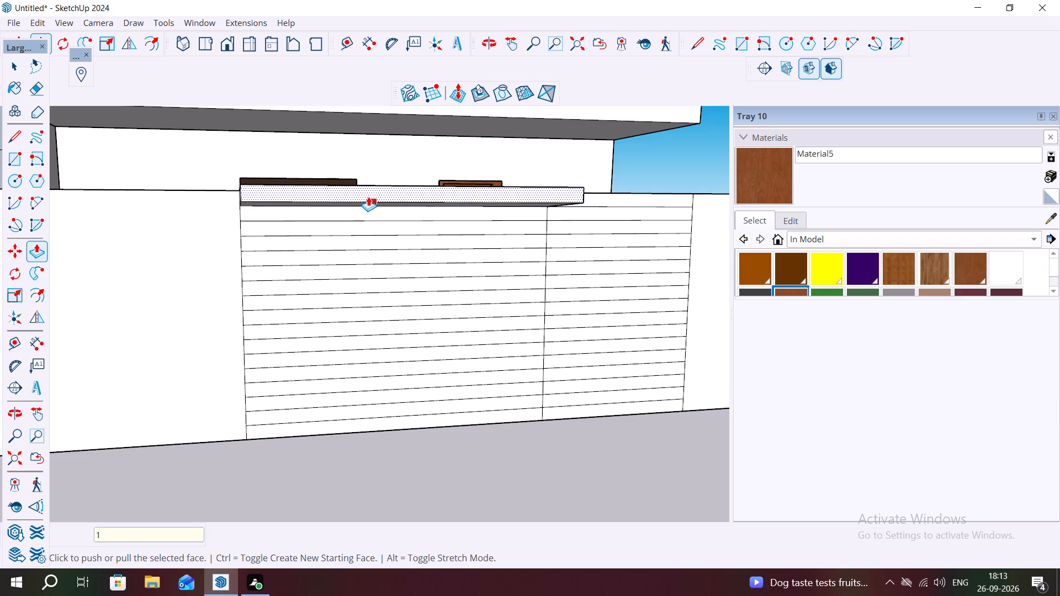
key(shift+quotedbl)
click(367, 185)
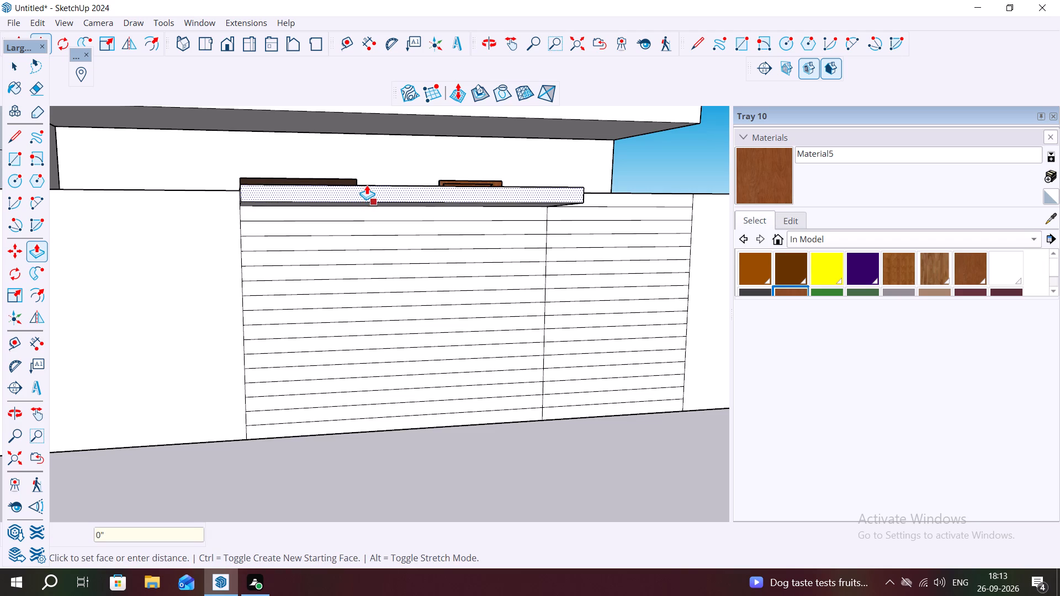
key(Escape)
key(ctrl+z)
Extrude the wide gate panel's top strip outward by 1" with Push/Pull.
drag(366, 185, 378, 195)
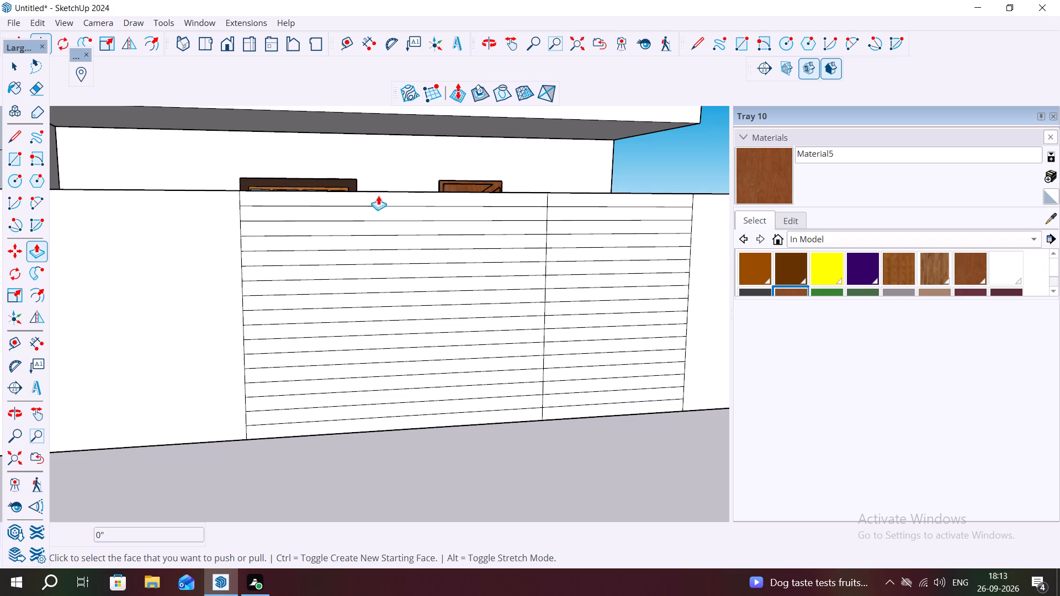
drag(378, 195, 382, 196)
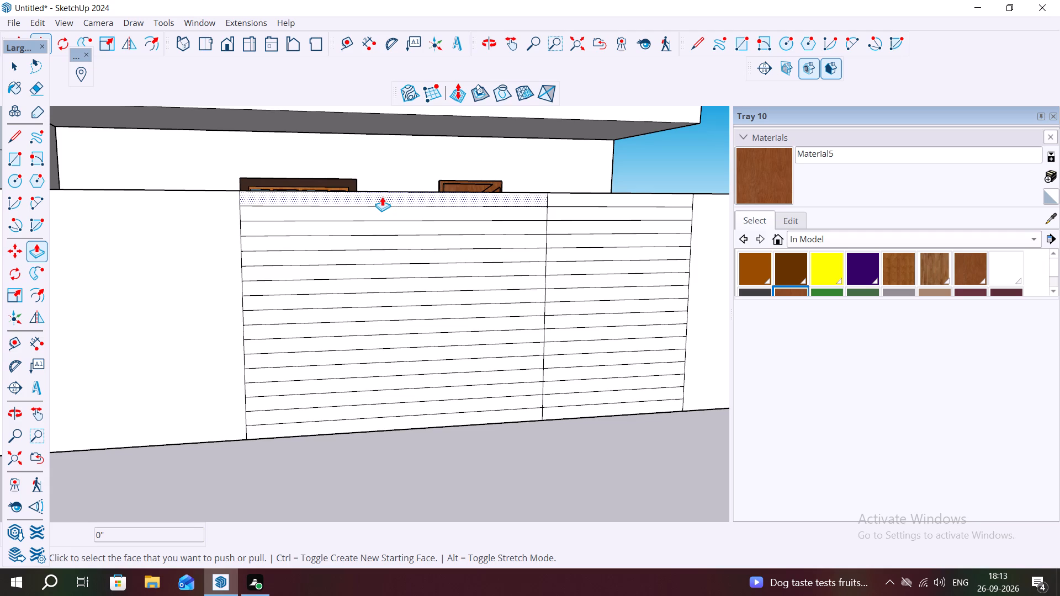
drag(382, 196, 379, 190)
drag(375, 191, 436, 235)
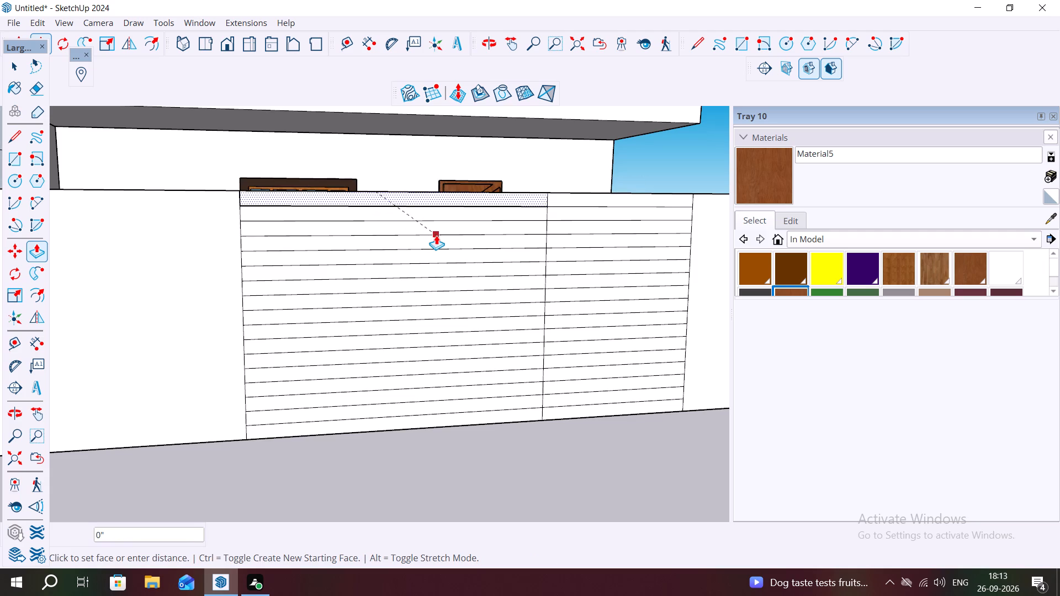
drag(436, 235, 437, 235)
key(1)
key(shift+quotedbl)
key(Return)
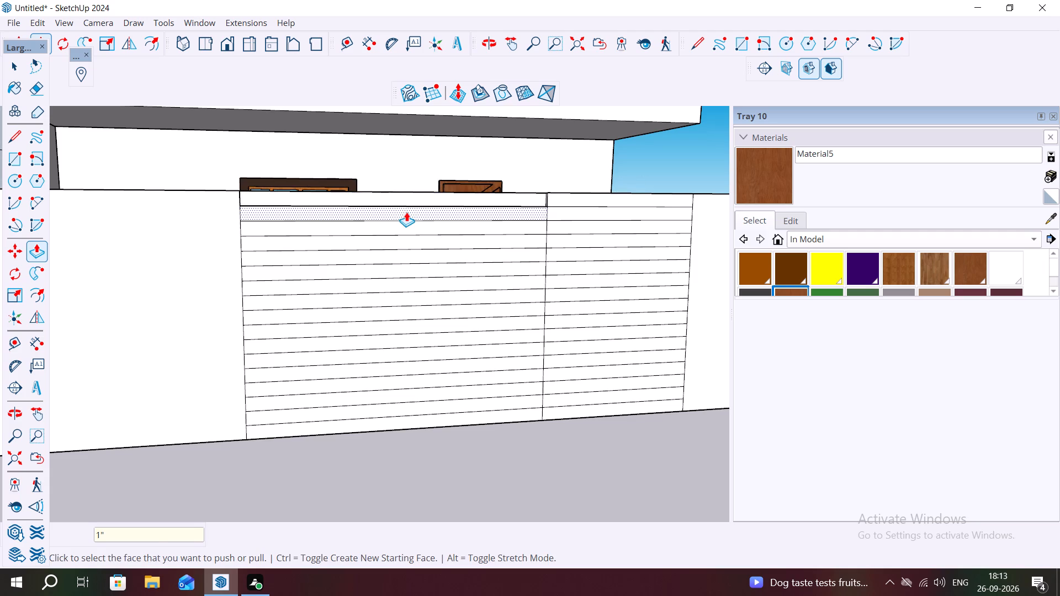
Repeat the 1" extrusion on roughly every other strip of the wide gate panel, from the third strip down to the bottom one.
double_click(402, 225)
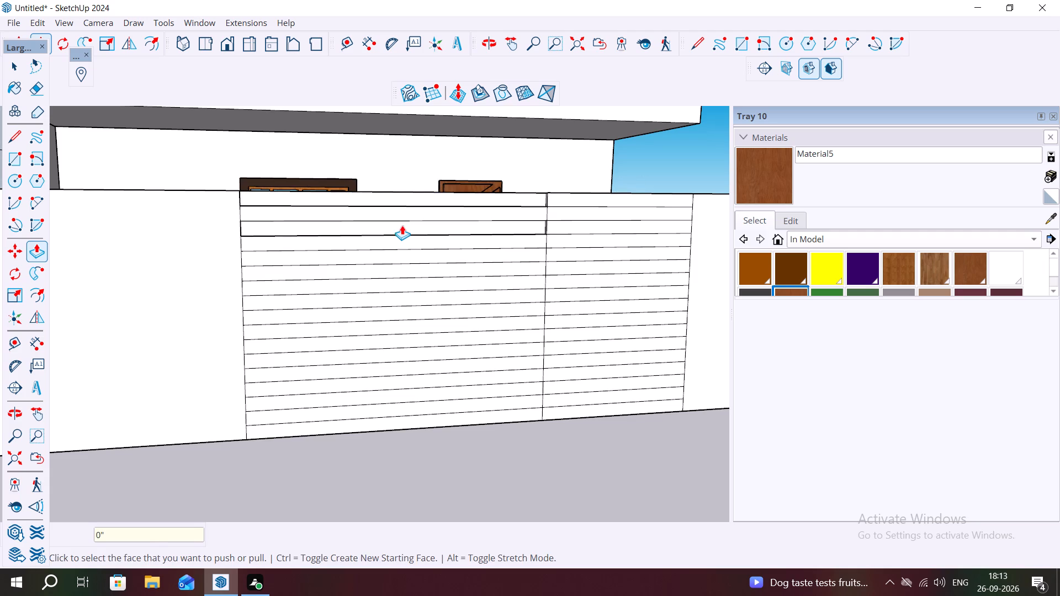
double_click(381, 253)
double_click(397, 278)
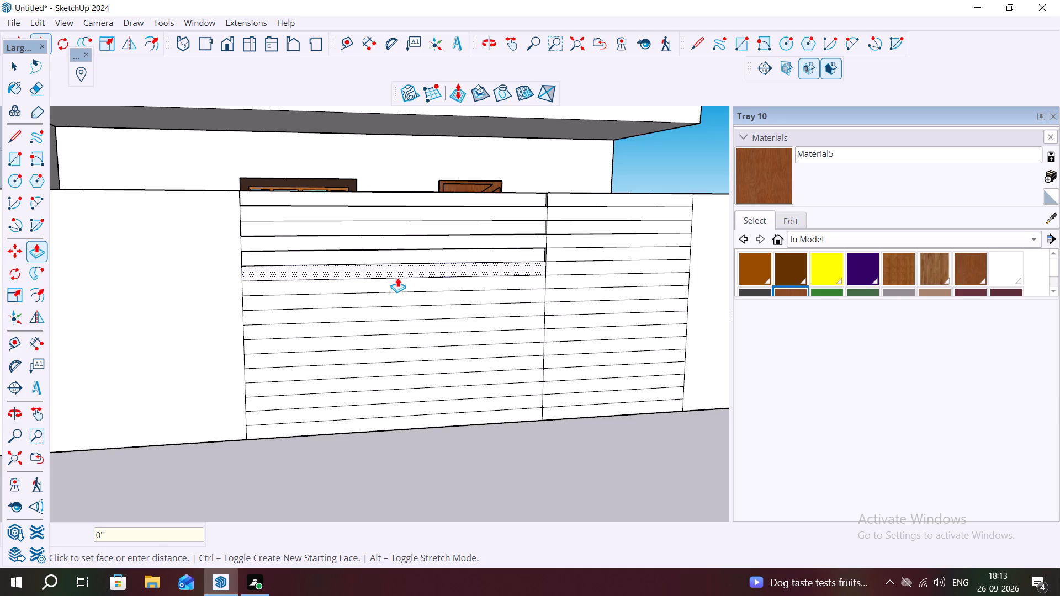
double_click(381, 299)
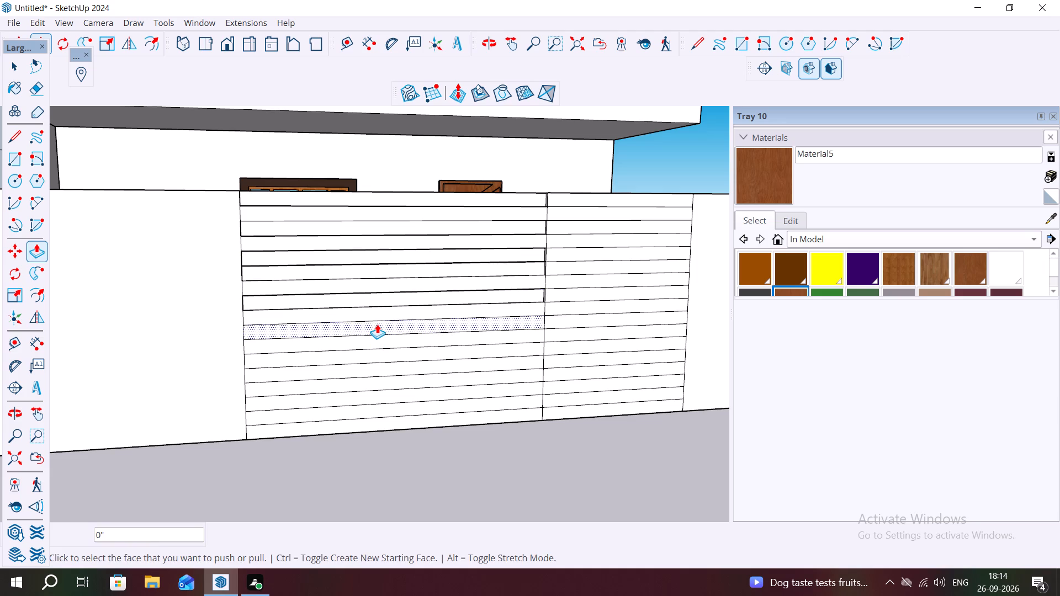
double_click(377, 323)
double_click(391, 346)
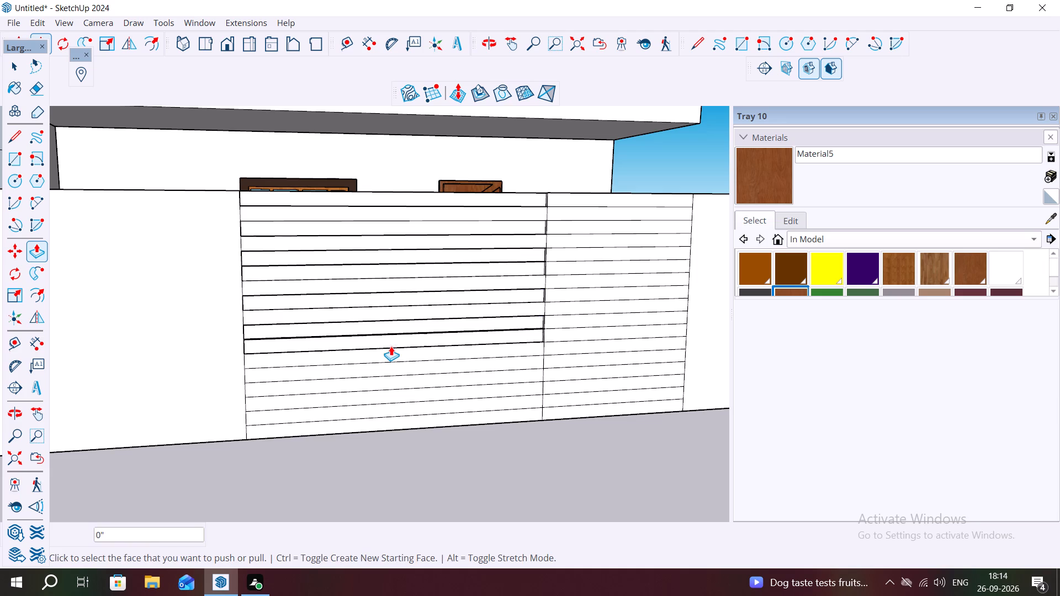
double_click(389, 367)
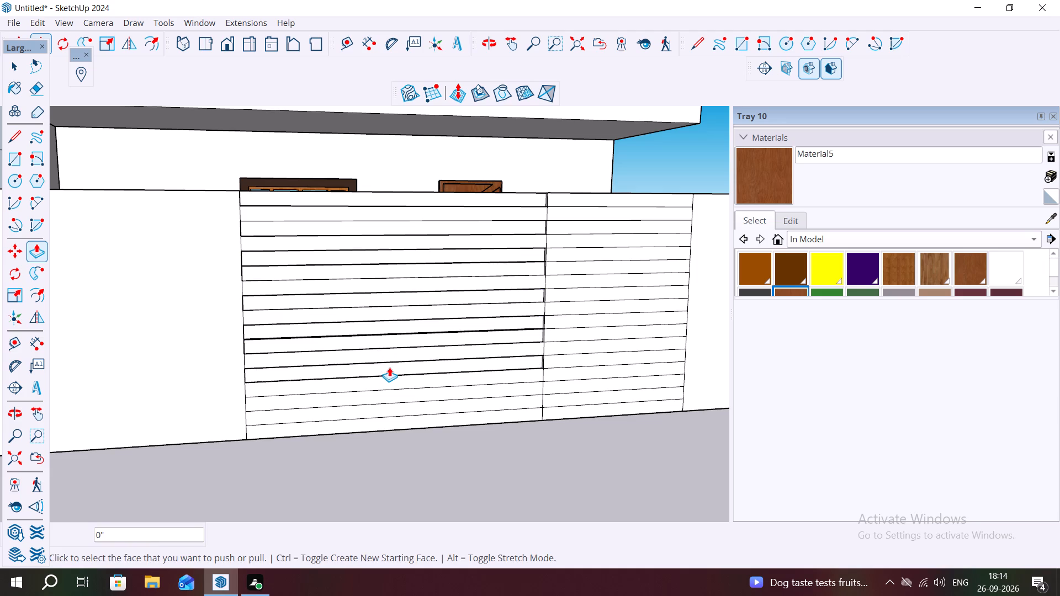
double_click(370, 394)
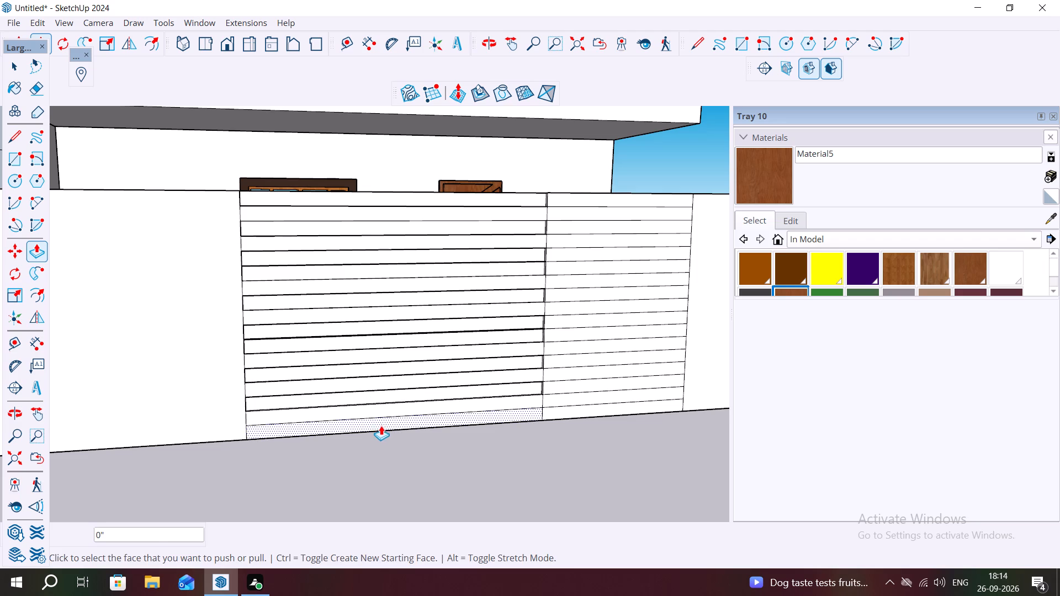
click(380, 423)
click(380, 423)
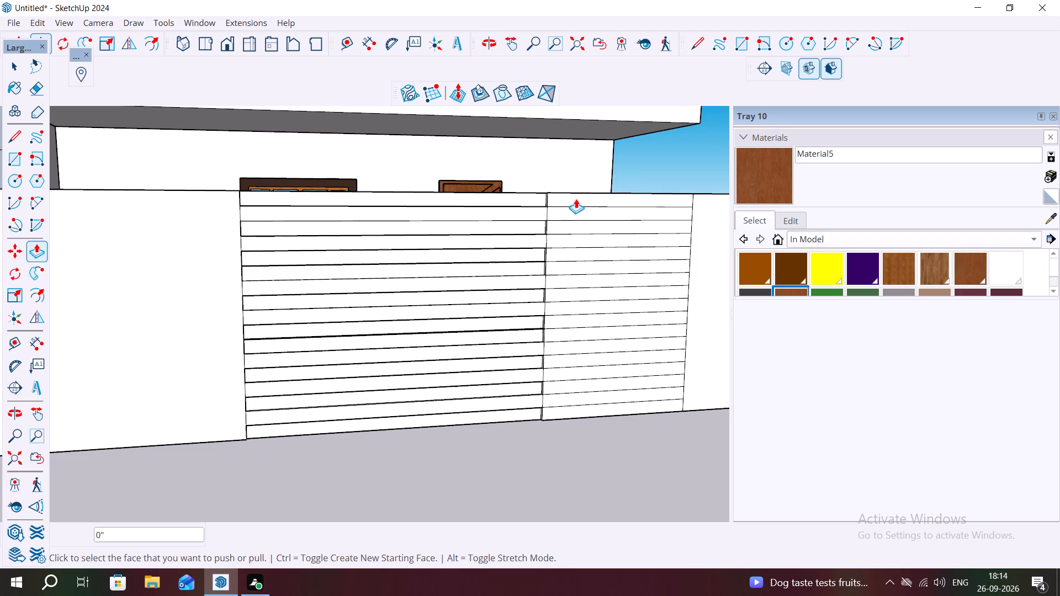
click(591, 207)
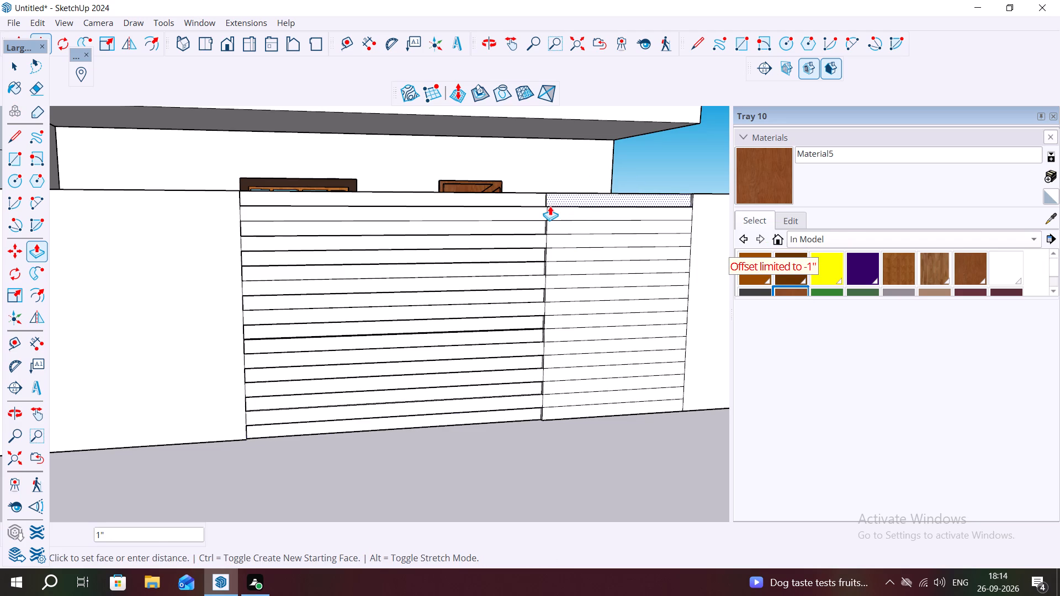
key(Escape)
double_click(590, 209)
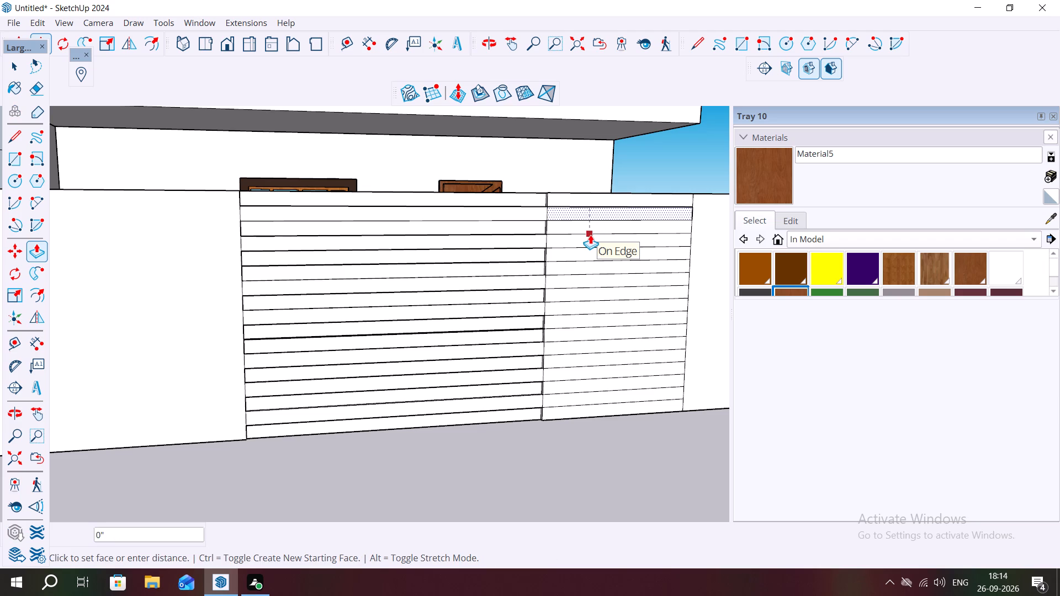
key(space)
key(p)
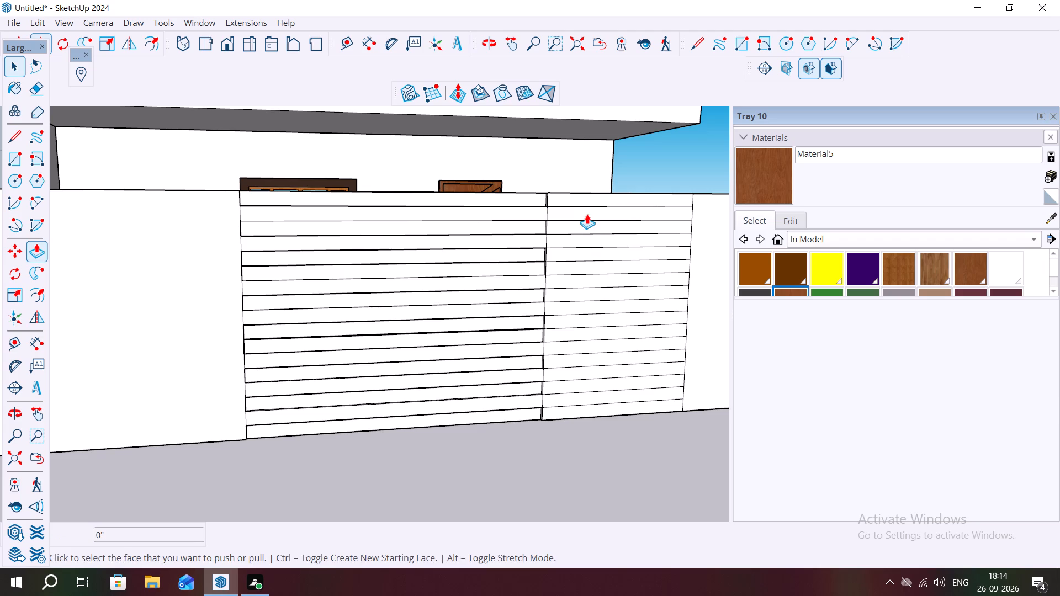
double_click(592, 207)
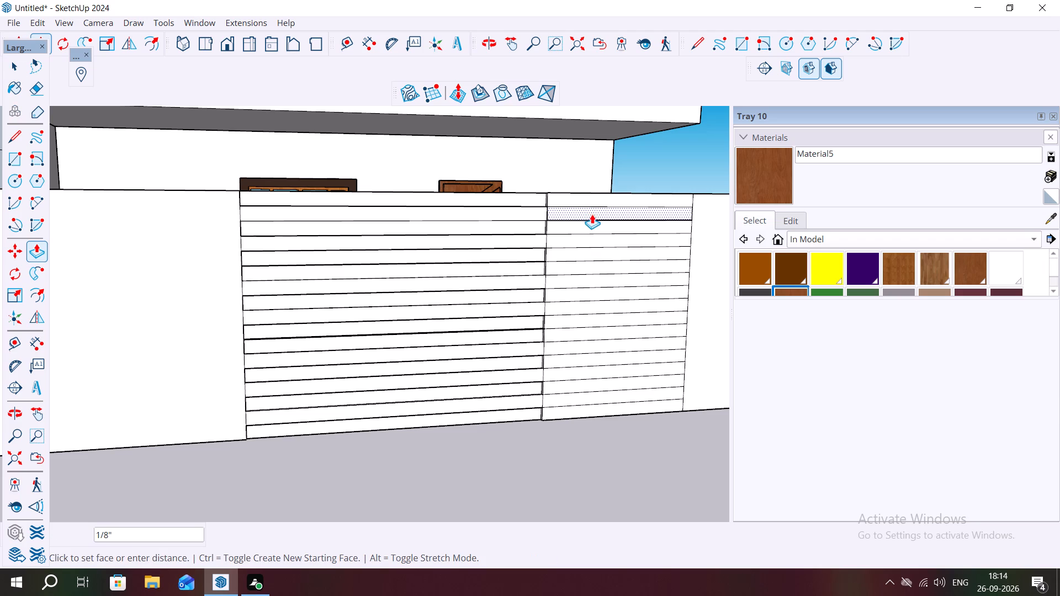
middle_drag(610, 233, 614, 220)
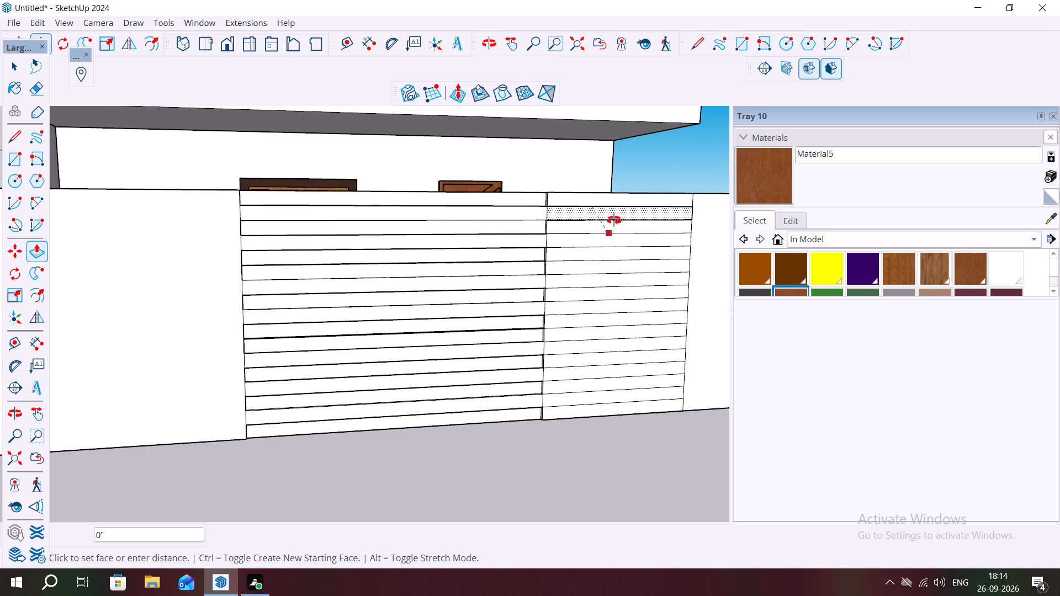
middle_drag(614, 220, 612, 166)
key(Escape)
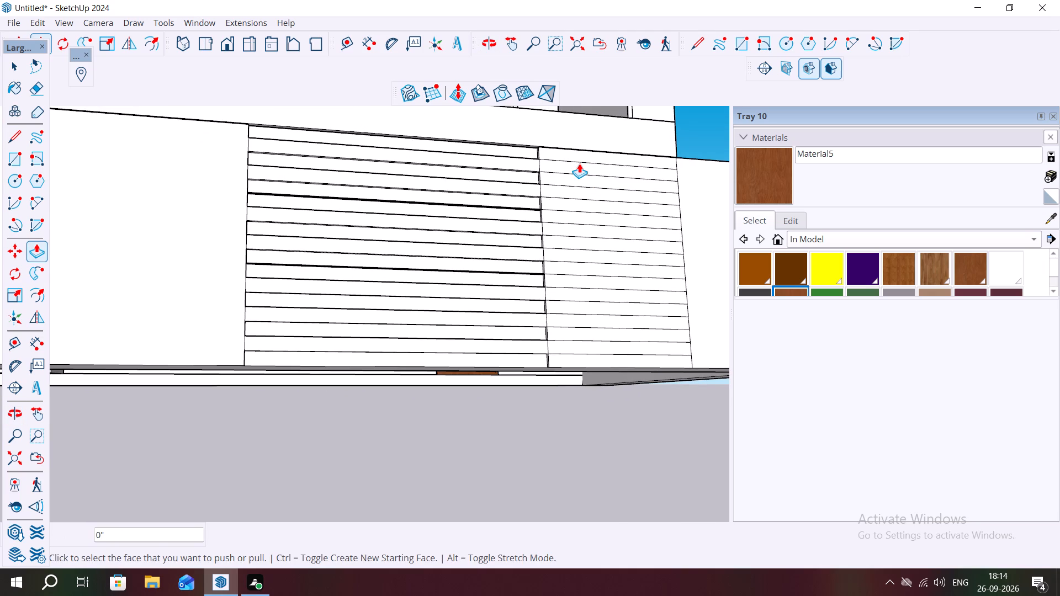
Extrude the second and fourth strips of the narrow gate panel outward by 1".
drag(579, 163, 607, 163)
key(1)
key(shift+quotedbl)
key(Return)
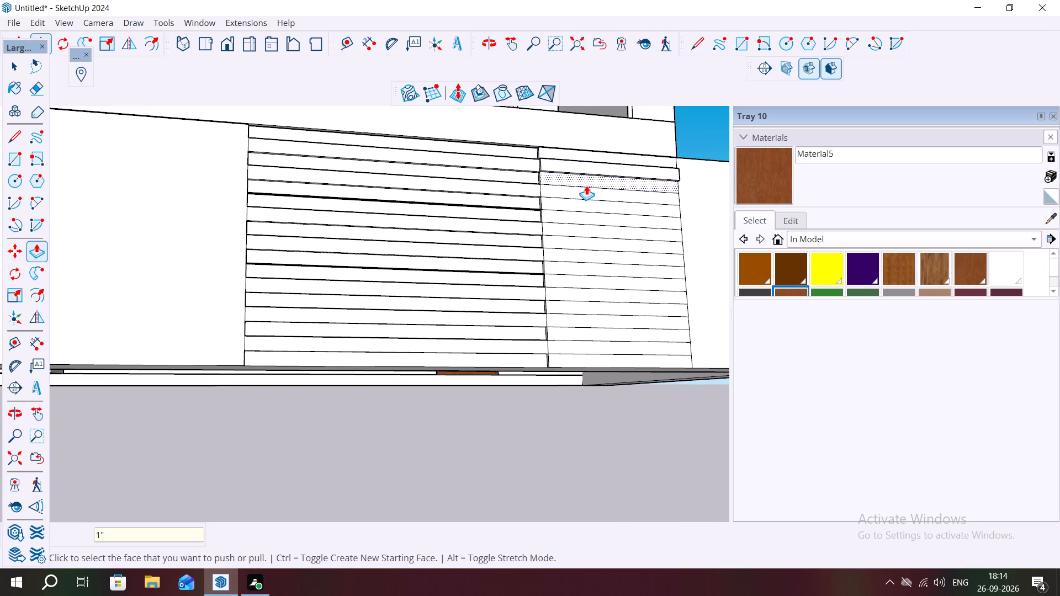
double_click(568, 190)
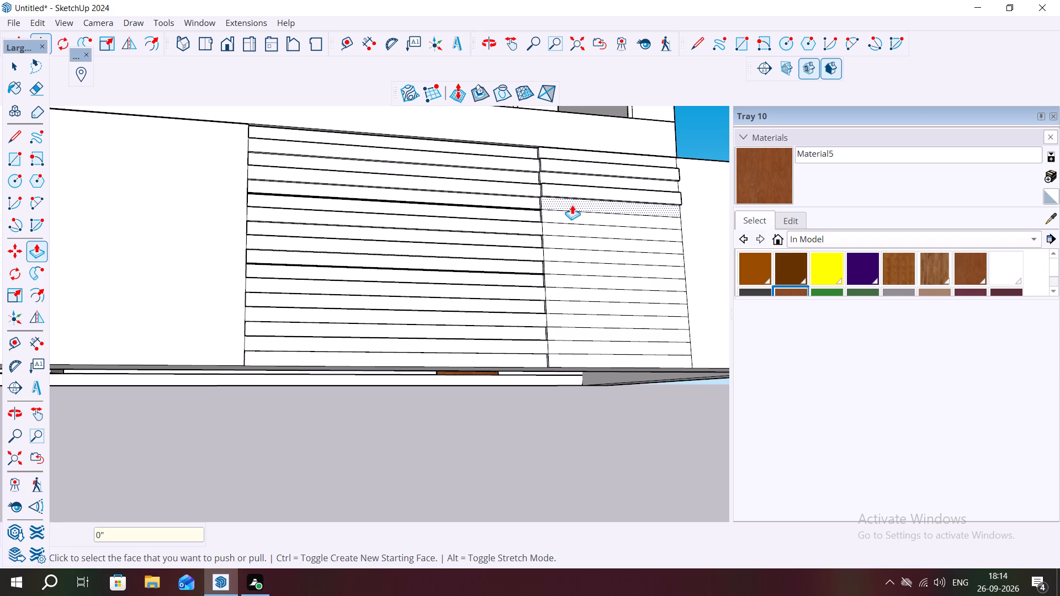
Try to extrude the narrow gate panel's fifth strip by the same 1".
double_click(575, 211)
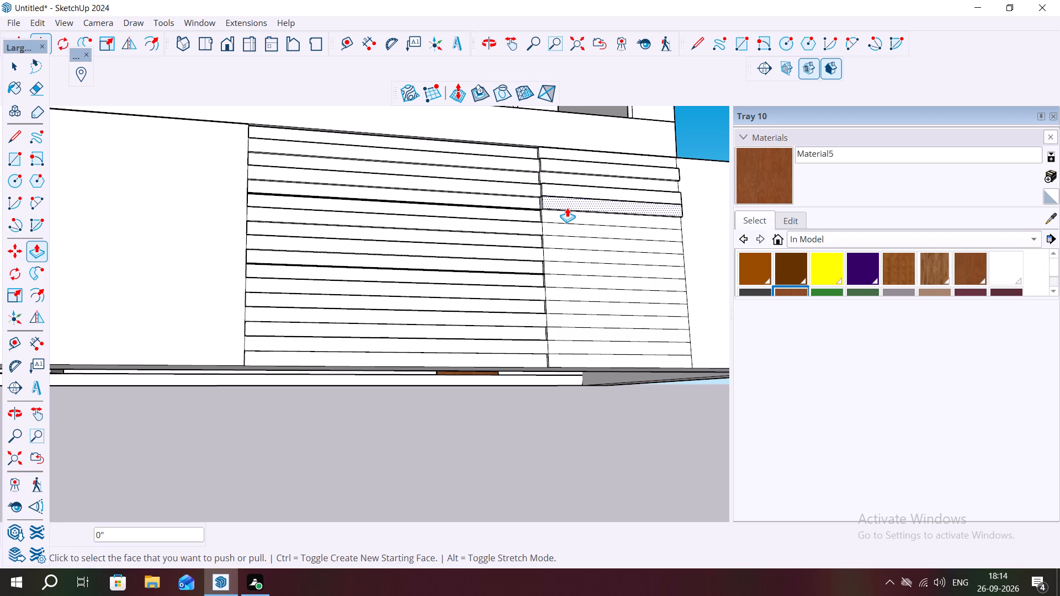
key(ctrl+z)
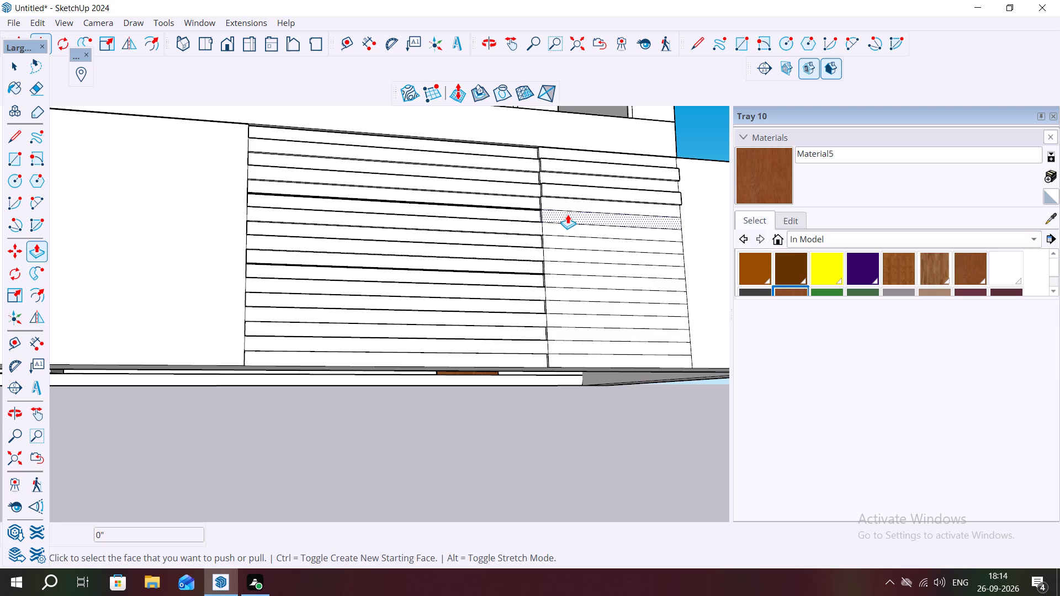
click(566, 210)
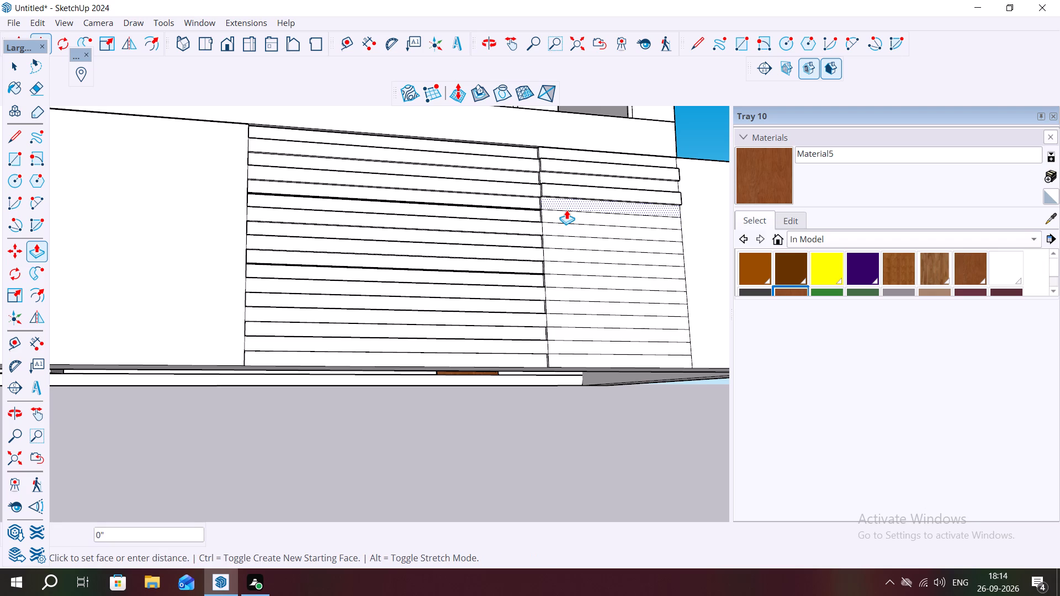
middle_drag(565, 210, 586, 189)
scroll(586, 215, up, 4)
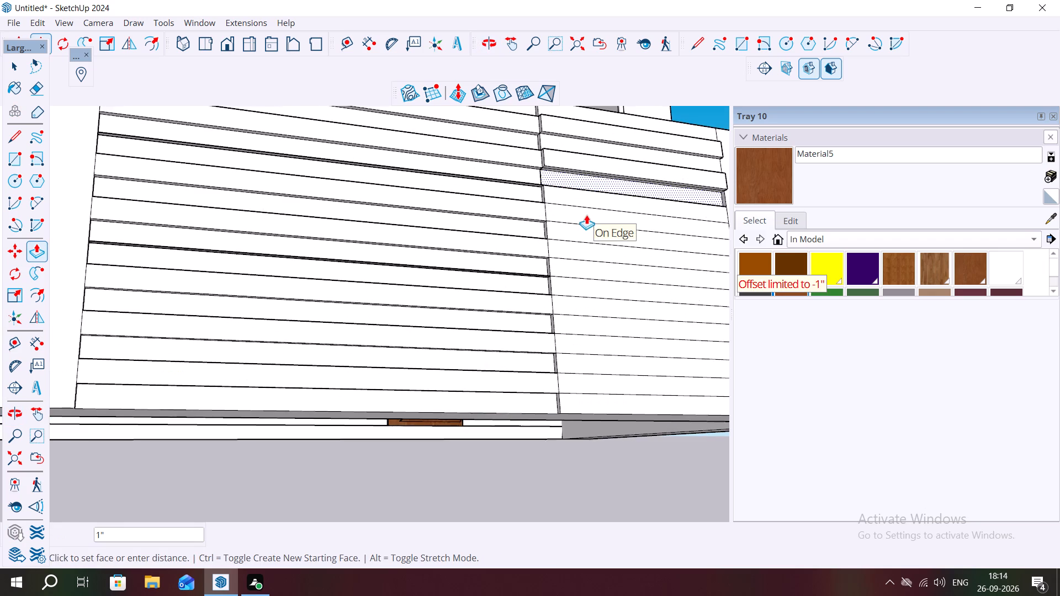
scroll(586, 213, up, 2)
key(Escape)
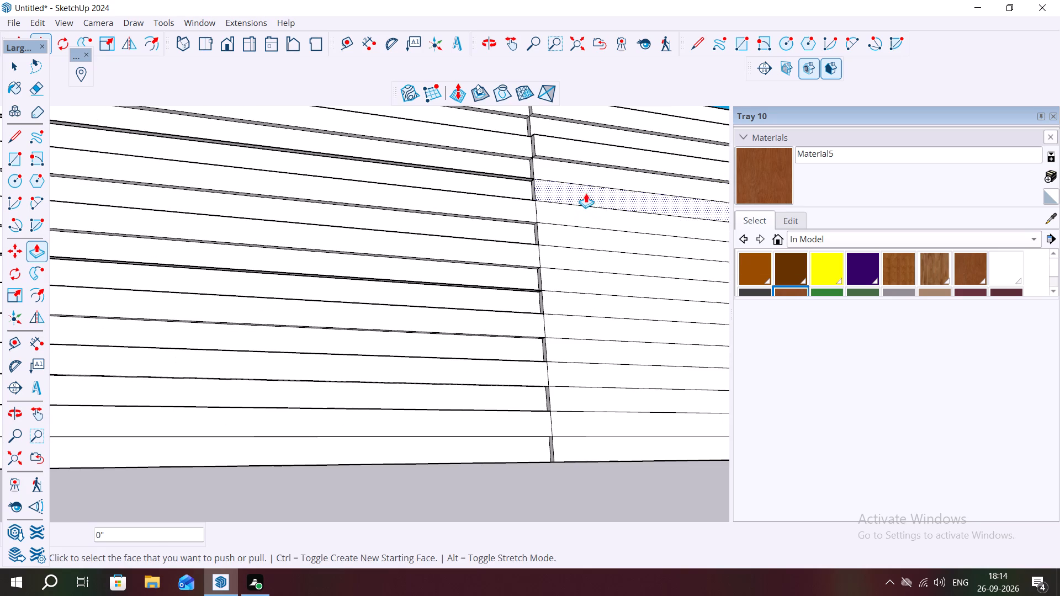
Extrude the narrow gate panel's sixth strip and every second strip below it, down to the sixteenth, outward by 1".
double_click(582, 191)
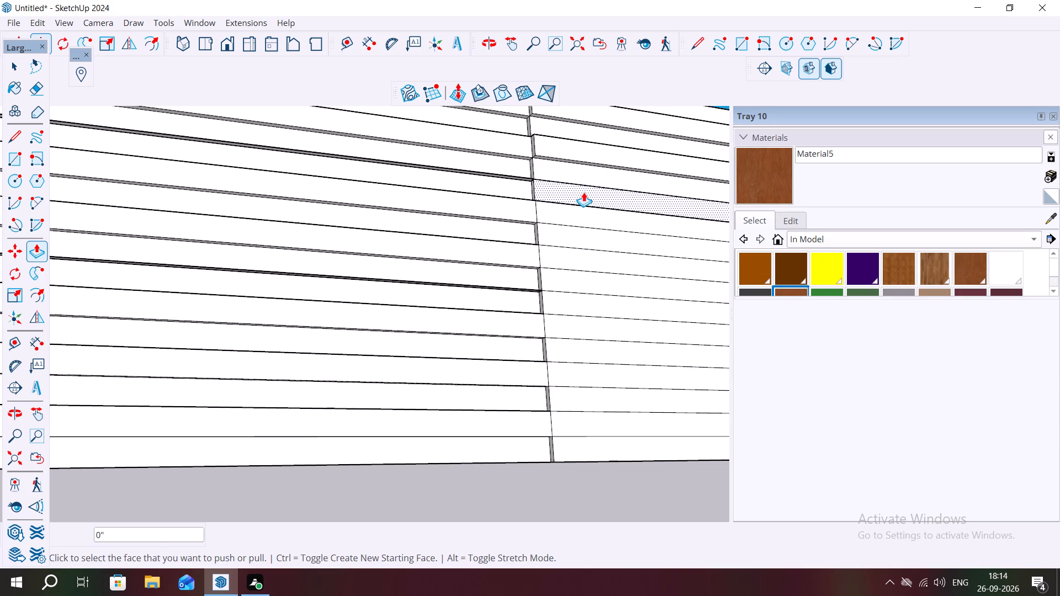
drag(584, 191, 600, 194)
key(1)
key(shift+quotedbl)
key(Return)
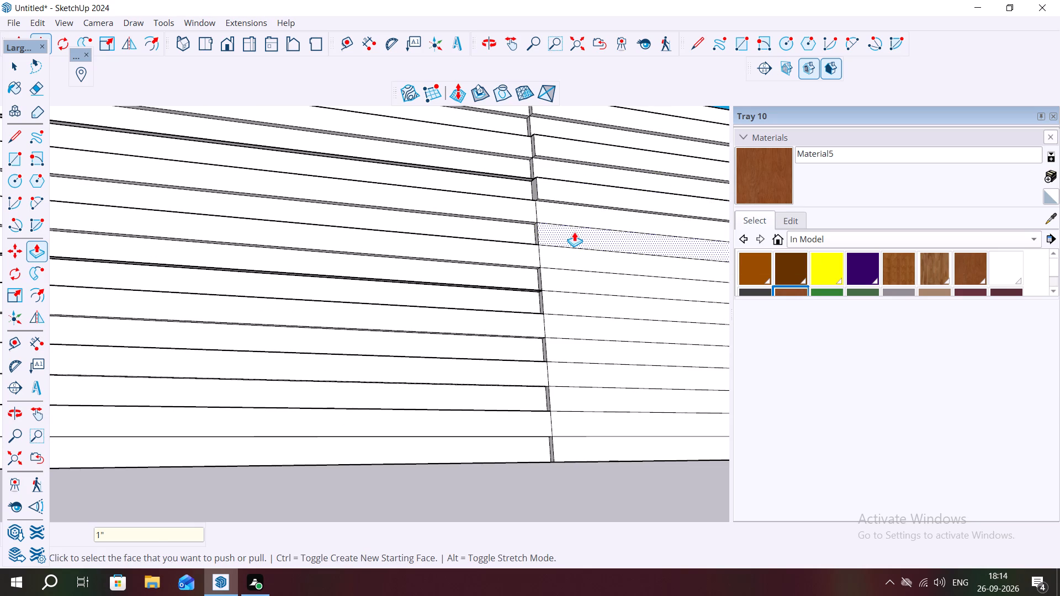
double_click(574, 232)
double_click(573, 278)
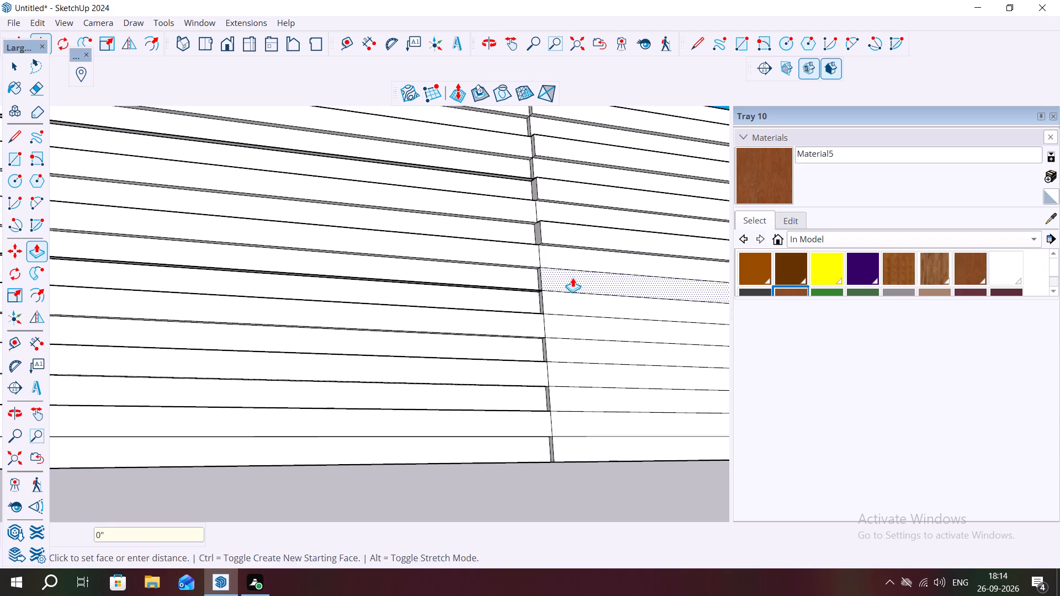
double_click(571, 318)
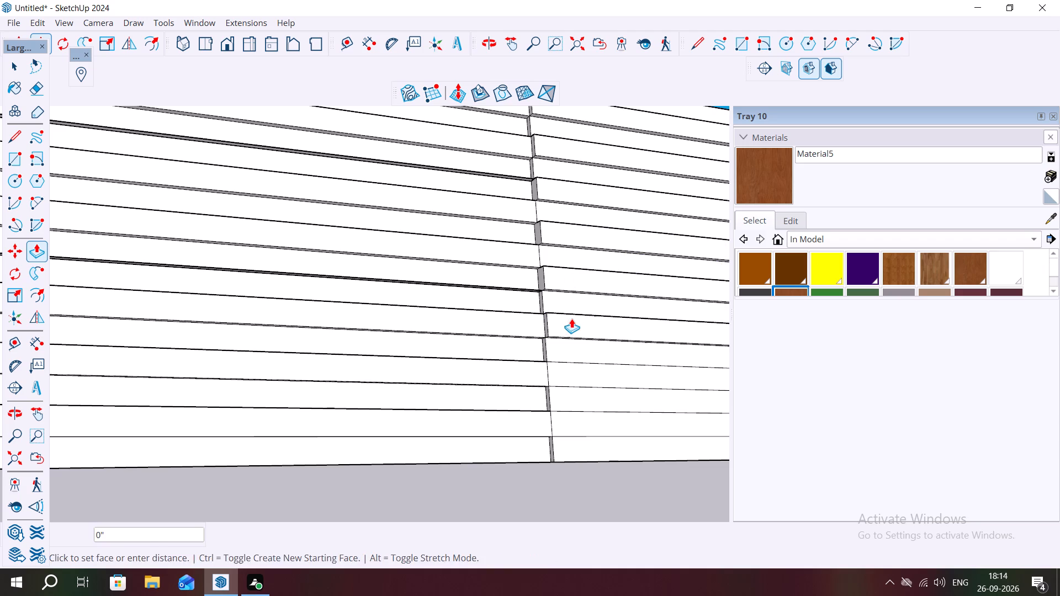
double_click(573, 363)
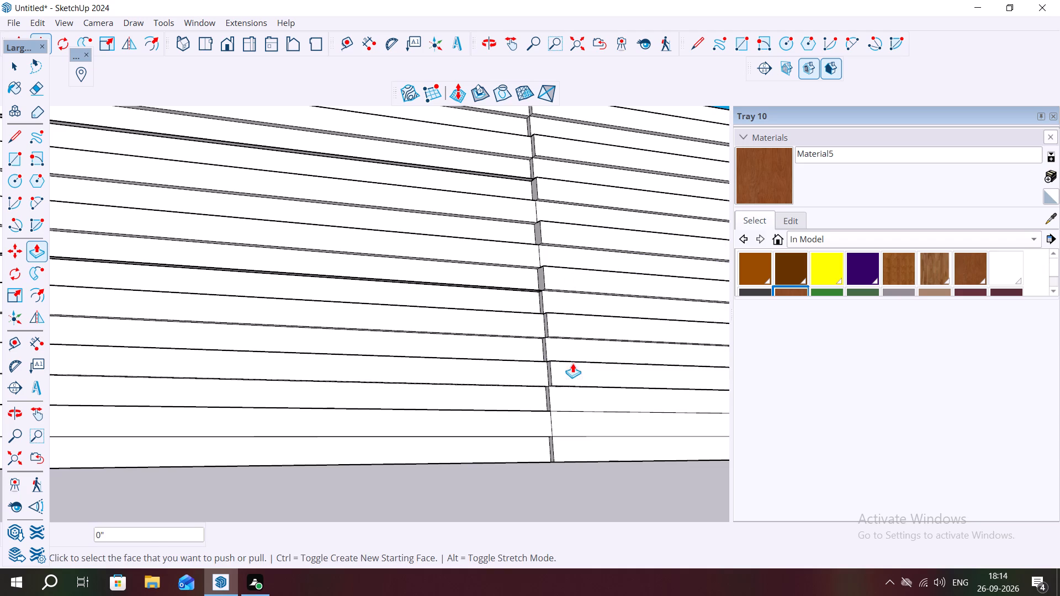
double_click(589, 420)
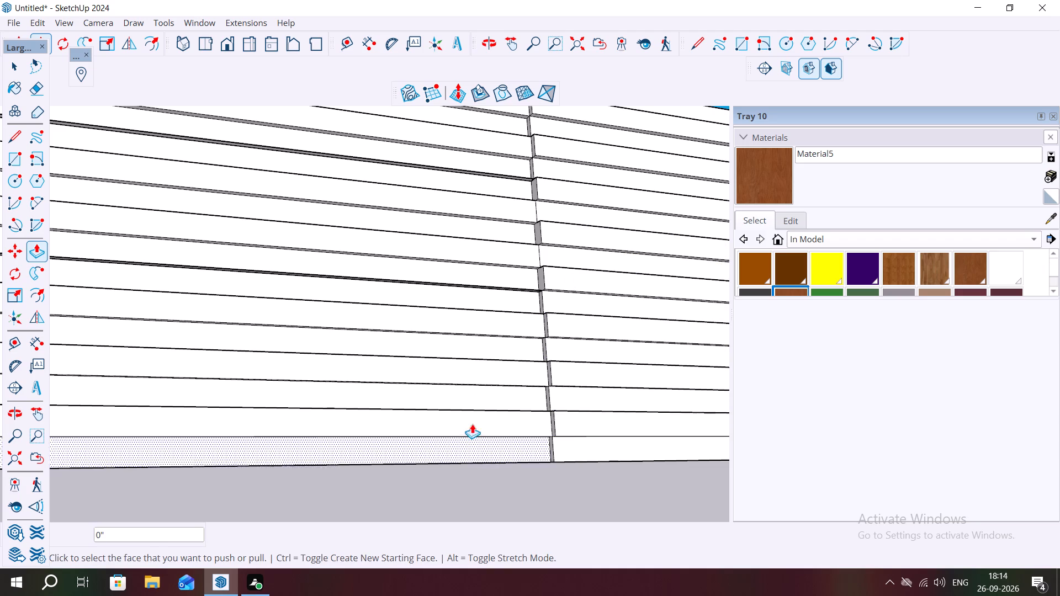
Paint the second, fourth and sixth strips of the wide gate panel with the Color C08 brown material.
scroll(451, 368, down, 2)
scroll(344, 361, down, 3)
middle_drag(605, 397, 415, 520)
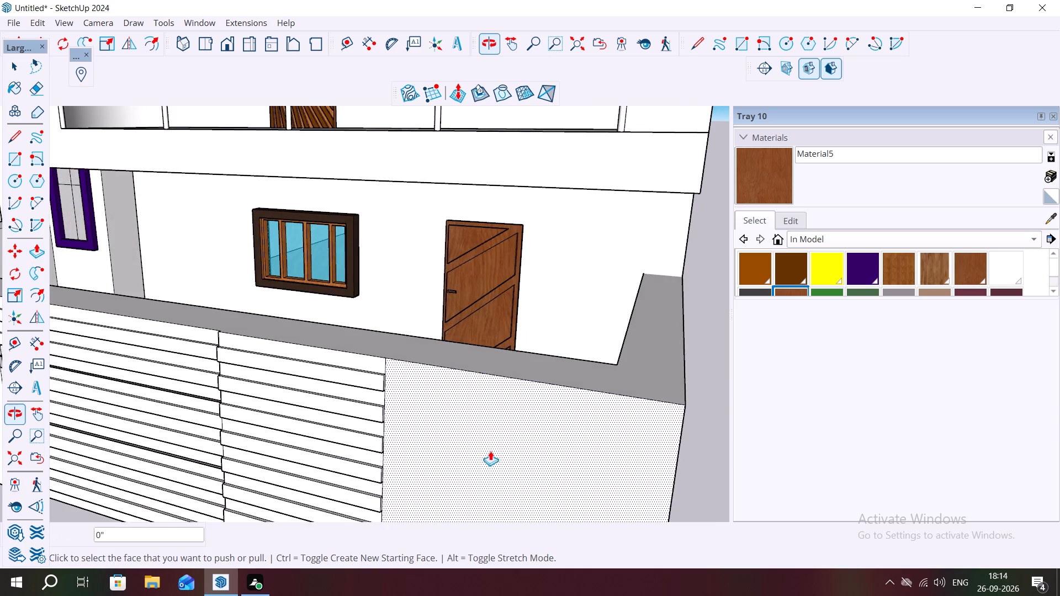
scroll(549, 382, down, 1)
scroll(537, 176, down, 3)
middle_drag(248, 417, 340, 423)
key(space)
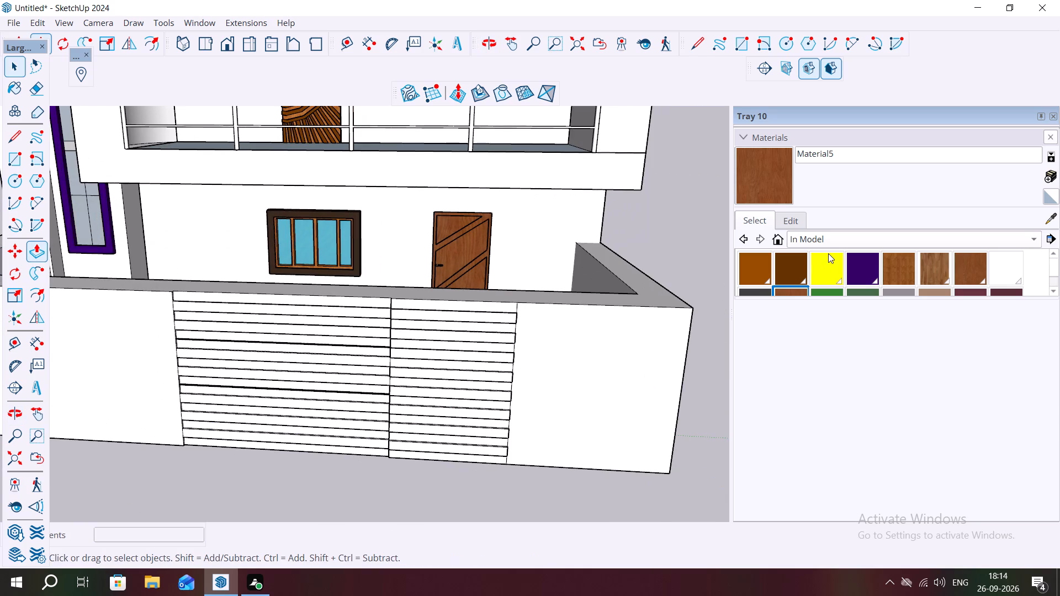
click(789, 269)
scroll(328, 325, up, 3)
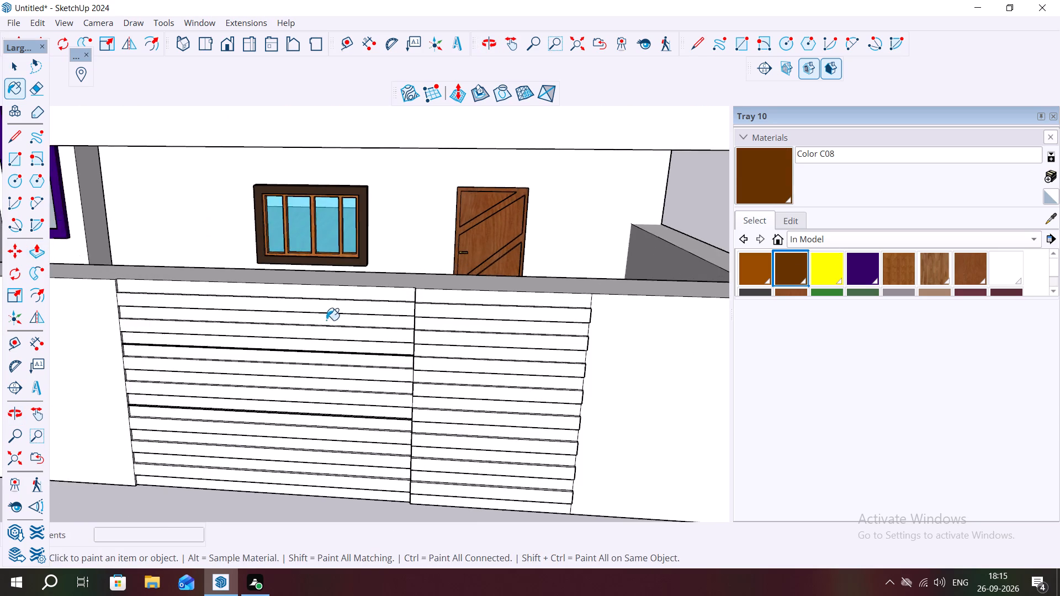
scroll(326, 320, up, 3)
middle_drag(323, 310, 410, 275)
click(397, 274)
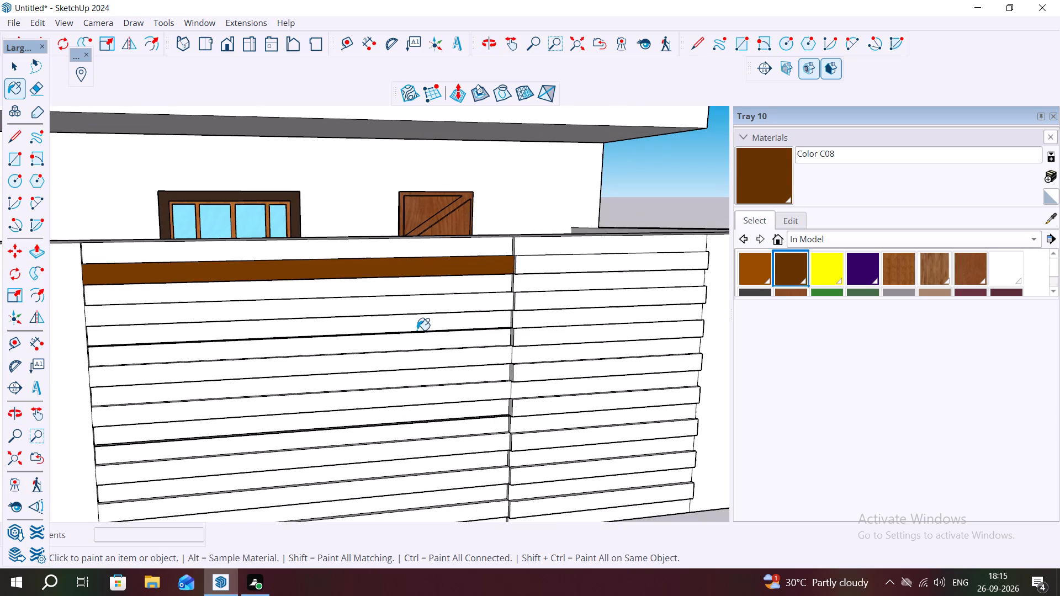
click(400, 310)
click(406, 351)
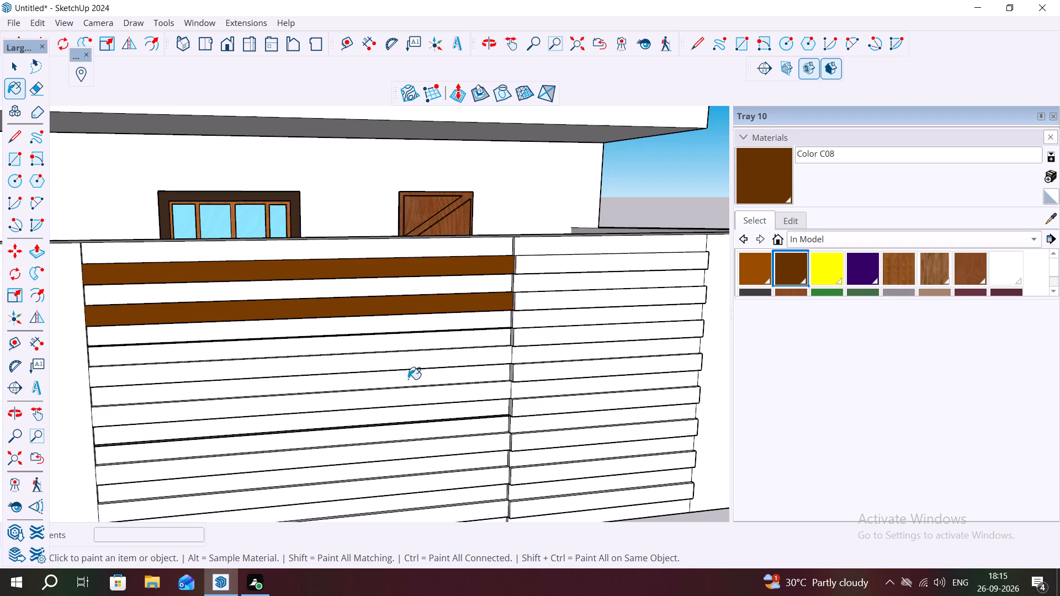
scroll(400, 342, up, 3)
middle_drag(400, 342, 409, 326)
click(388, 349)
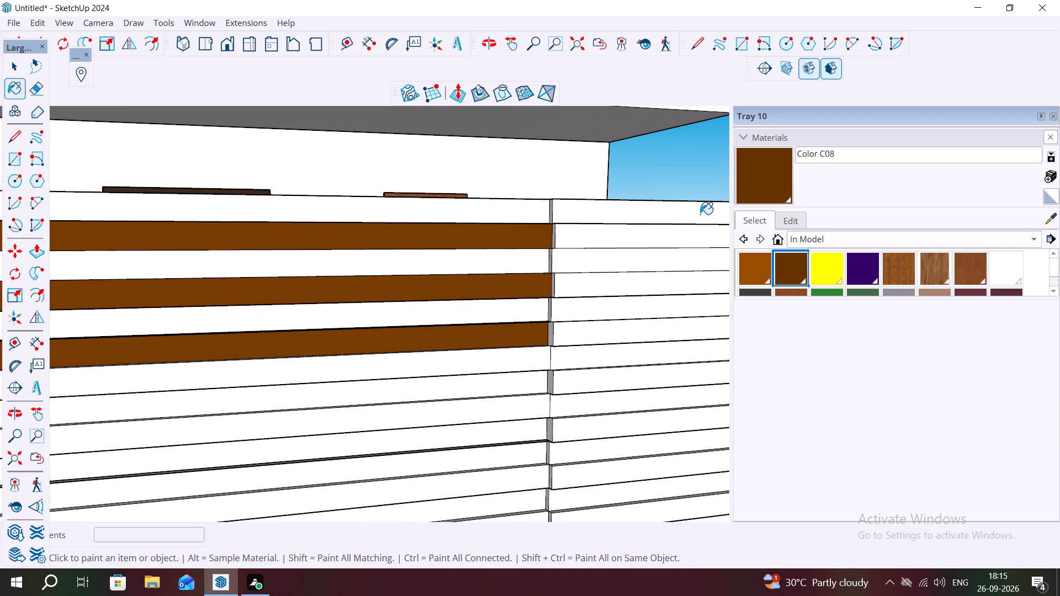
Paint the first, third, fifth and seventh strips of the narrow gate panel with Color C08.
click(605, 219)
click(593, 285)
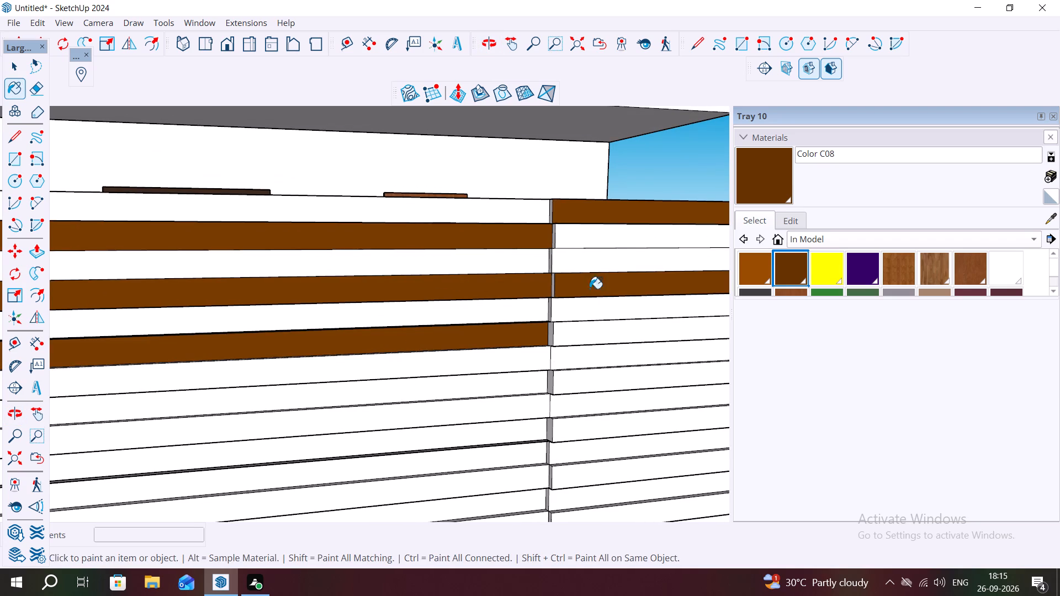
key(ctrl+z)
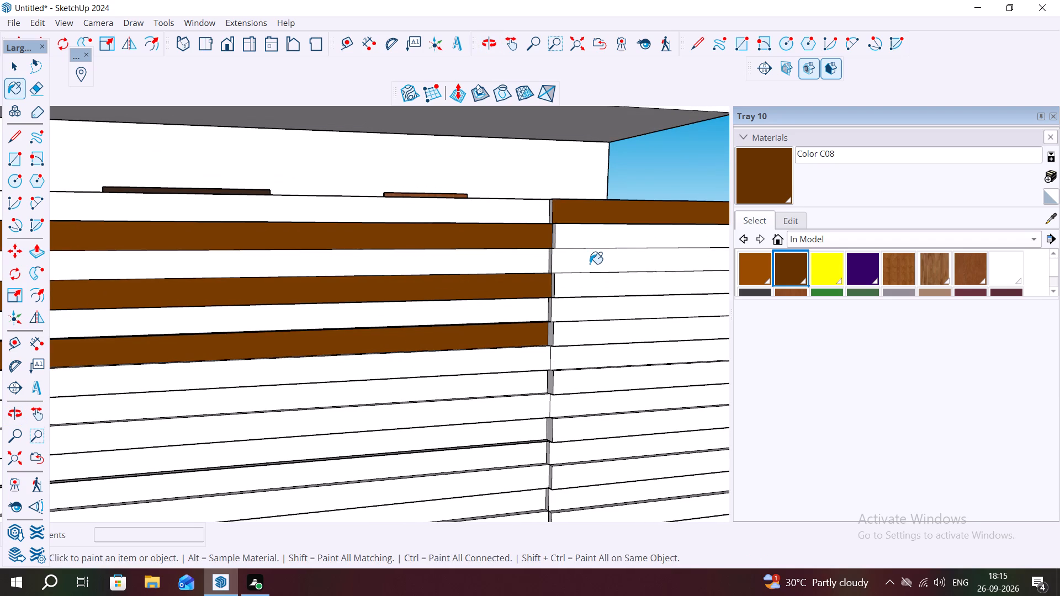
click(590, 264)
click(579, 317)
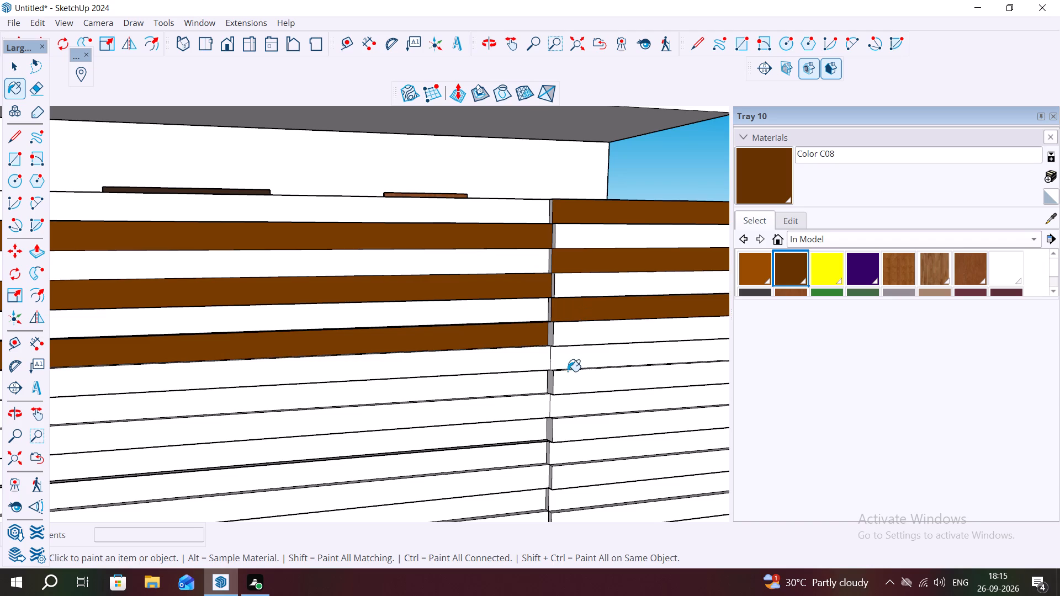
click(533, 368)
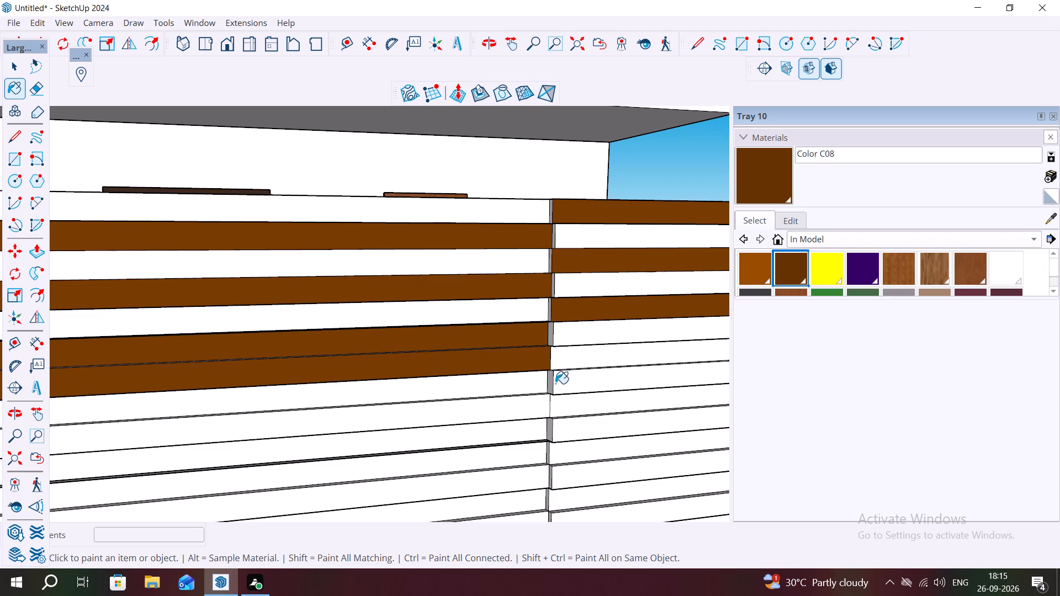
key(ctrl+z)
click(560, 365)
Continue Color C08 on alternating strips: eighth to fourteenth on the wide gate panel, ninth to thirteenth on the narrow one.
click(526, 390)
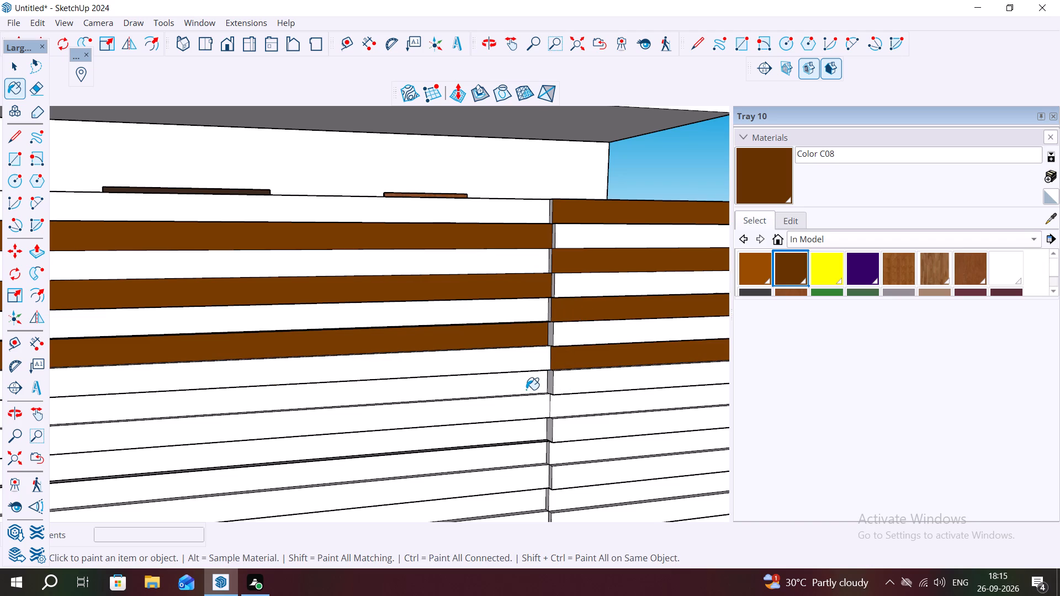
click(561, 407)
click(533, 439)
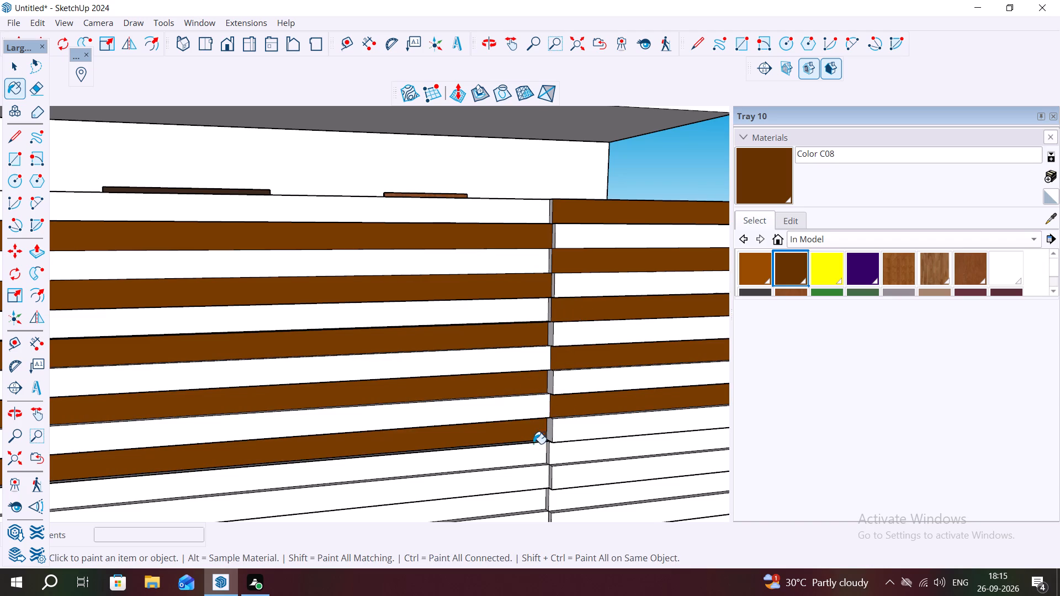
click(561, 461)
click(526, 483)
scroll(493, 371, down, 1)
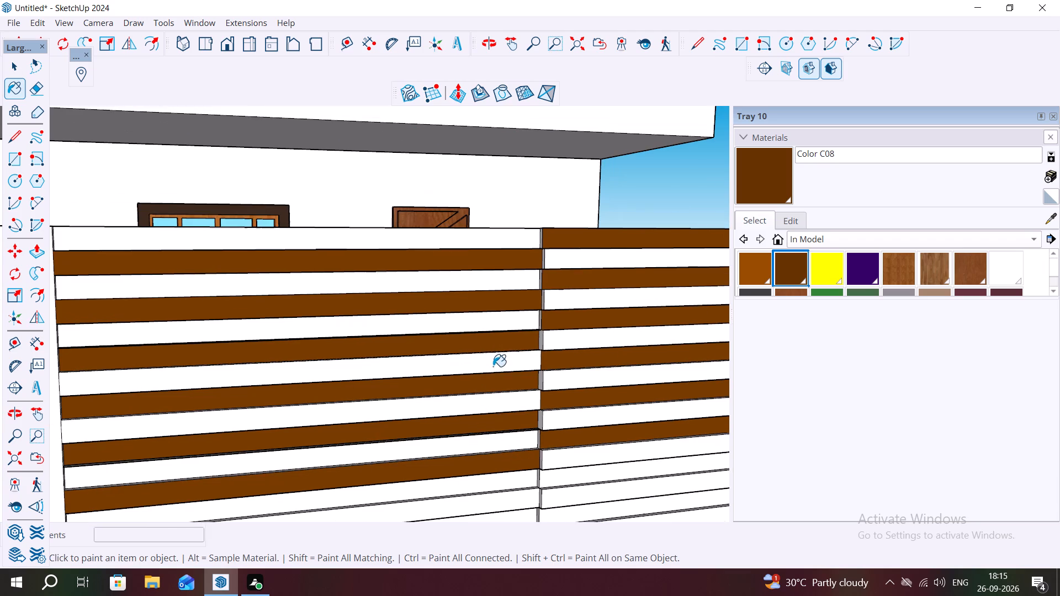
scroll(493, 366, down, 1)
click(558, 486)
click(531, 503)
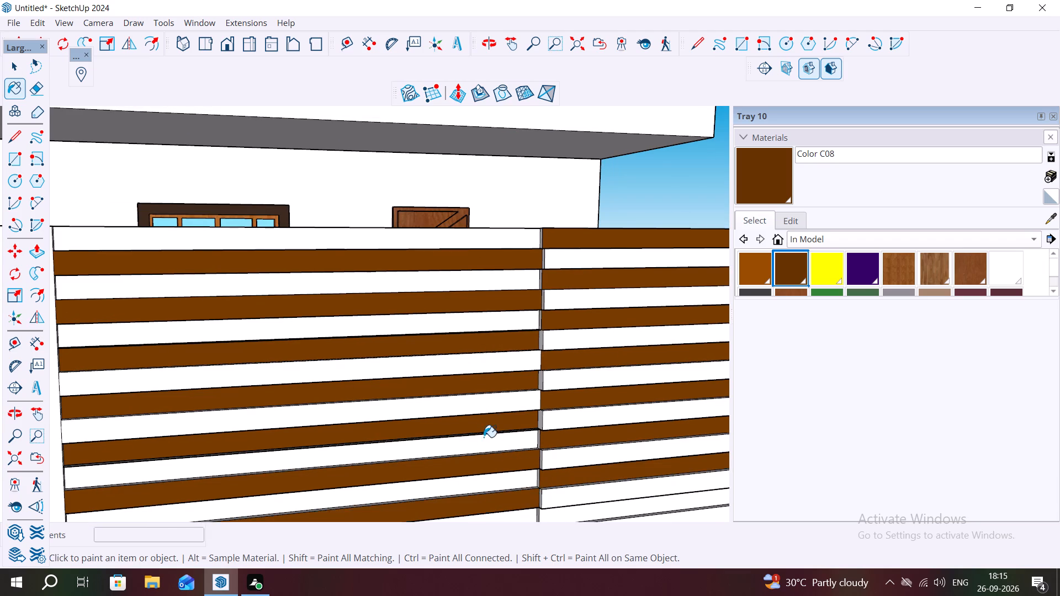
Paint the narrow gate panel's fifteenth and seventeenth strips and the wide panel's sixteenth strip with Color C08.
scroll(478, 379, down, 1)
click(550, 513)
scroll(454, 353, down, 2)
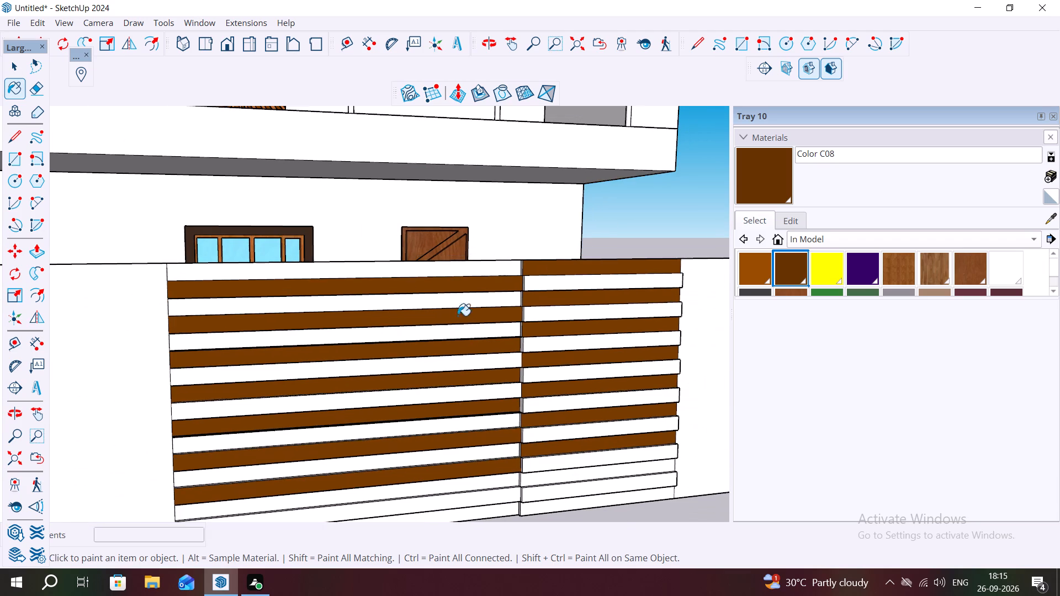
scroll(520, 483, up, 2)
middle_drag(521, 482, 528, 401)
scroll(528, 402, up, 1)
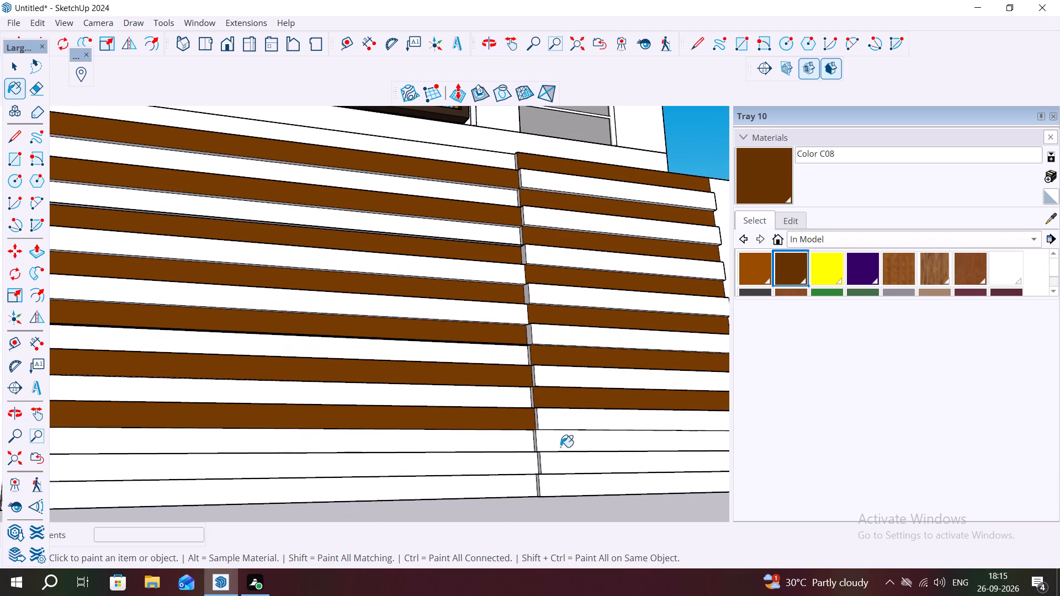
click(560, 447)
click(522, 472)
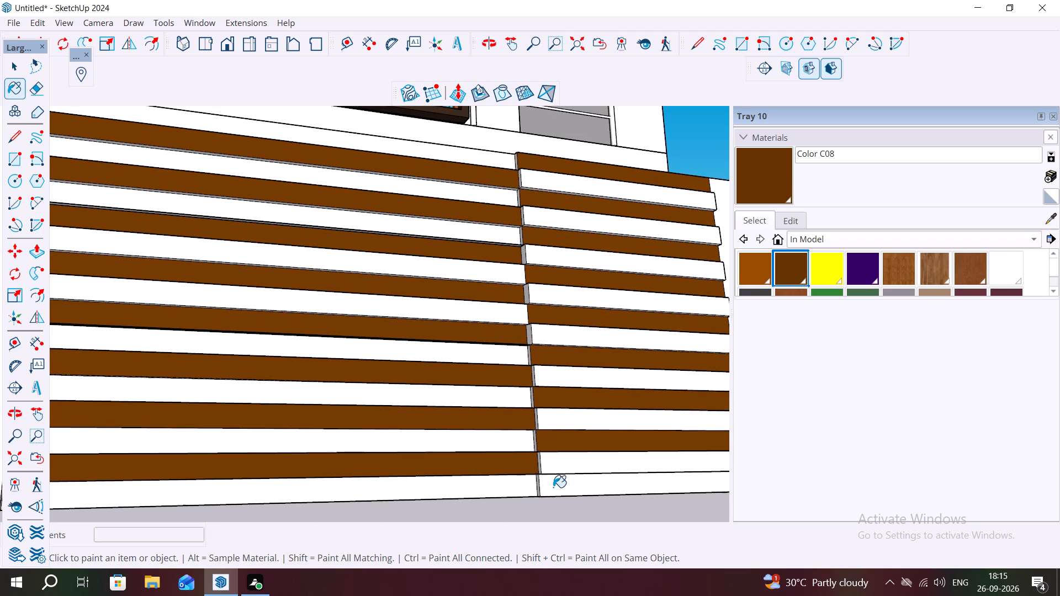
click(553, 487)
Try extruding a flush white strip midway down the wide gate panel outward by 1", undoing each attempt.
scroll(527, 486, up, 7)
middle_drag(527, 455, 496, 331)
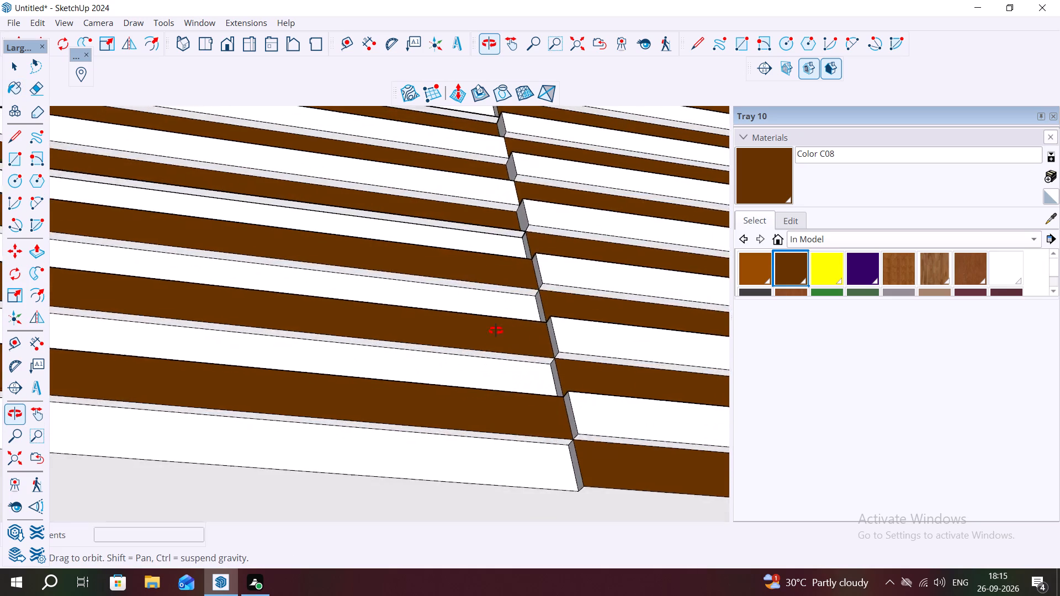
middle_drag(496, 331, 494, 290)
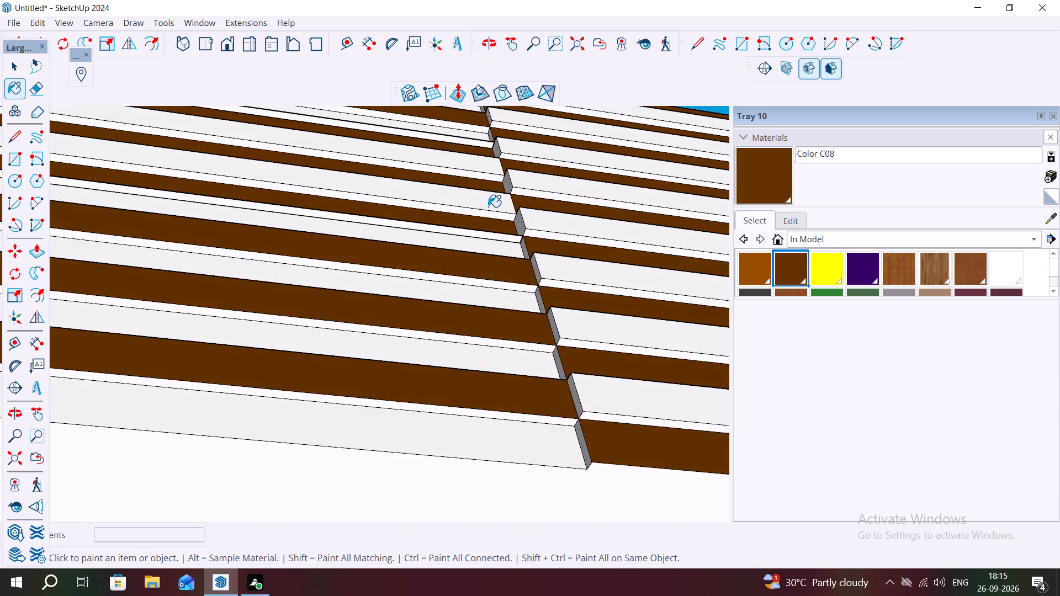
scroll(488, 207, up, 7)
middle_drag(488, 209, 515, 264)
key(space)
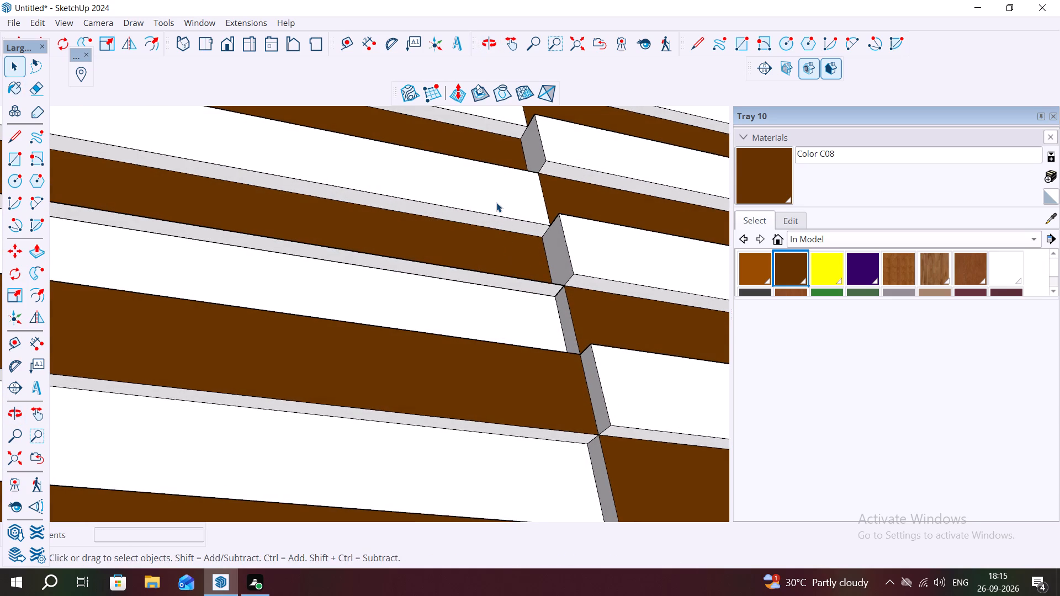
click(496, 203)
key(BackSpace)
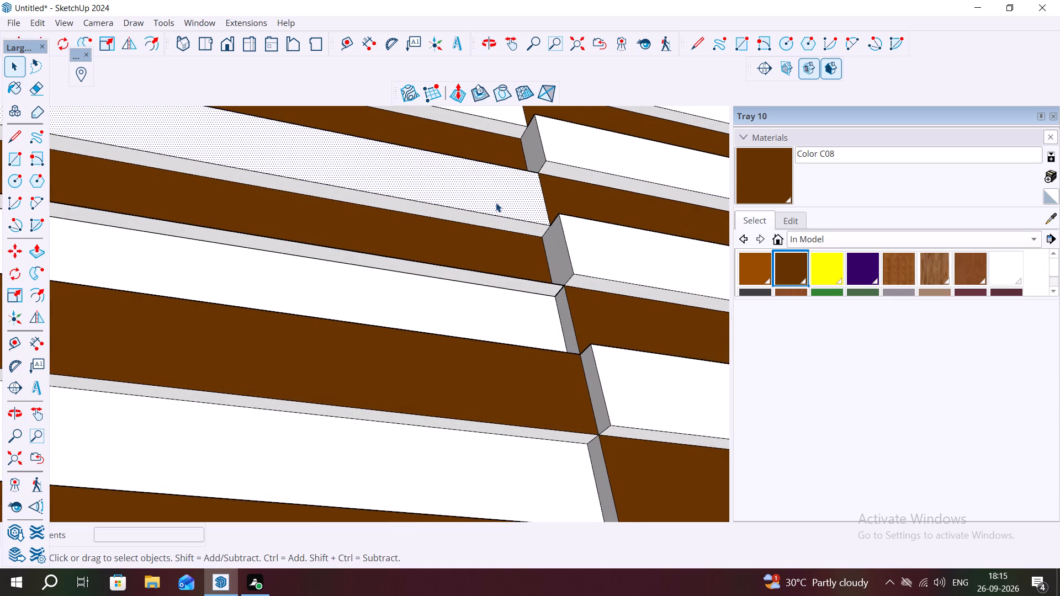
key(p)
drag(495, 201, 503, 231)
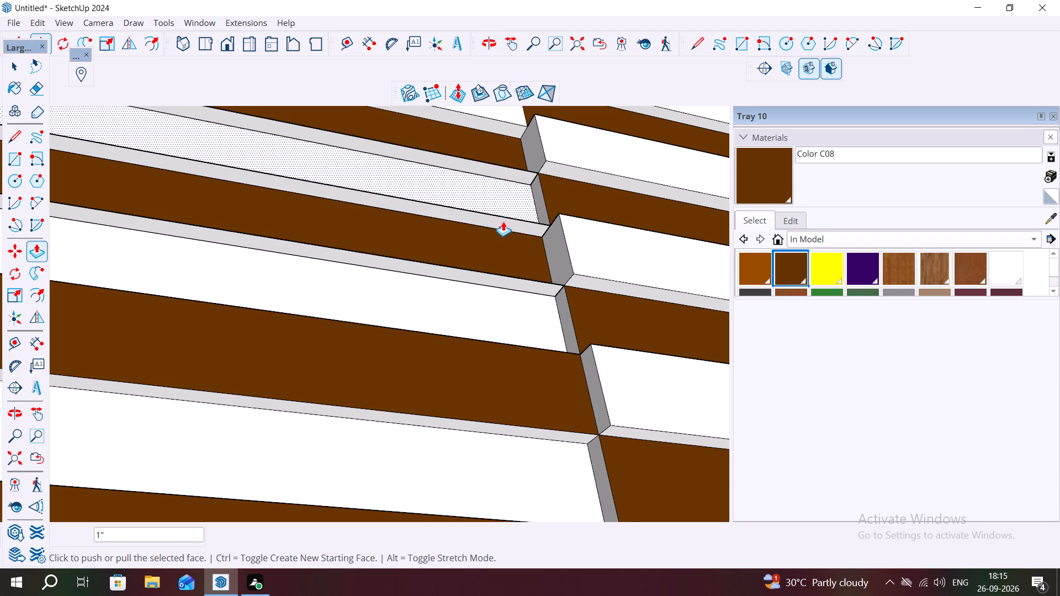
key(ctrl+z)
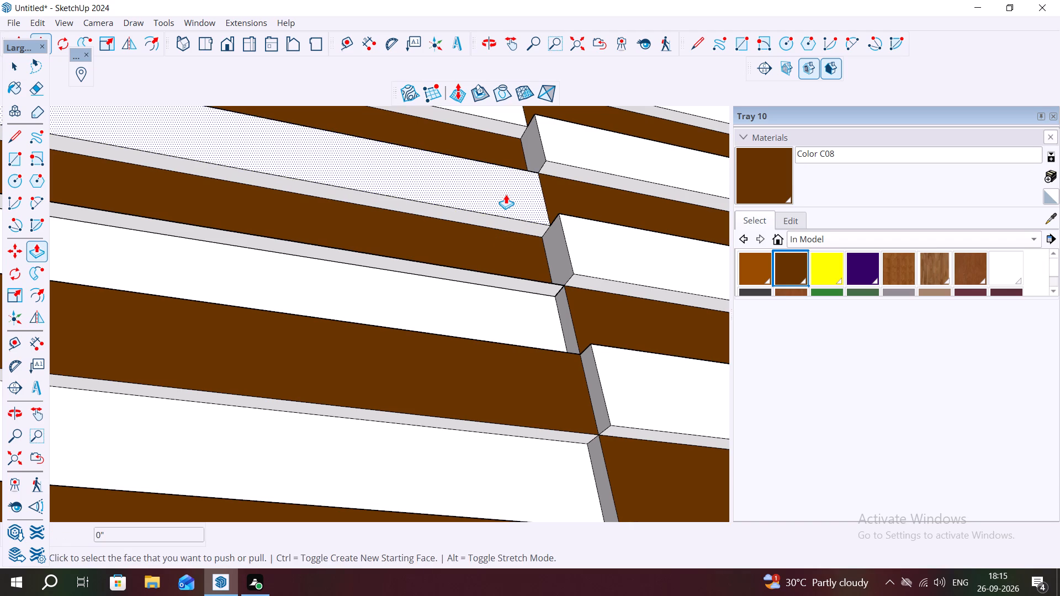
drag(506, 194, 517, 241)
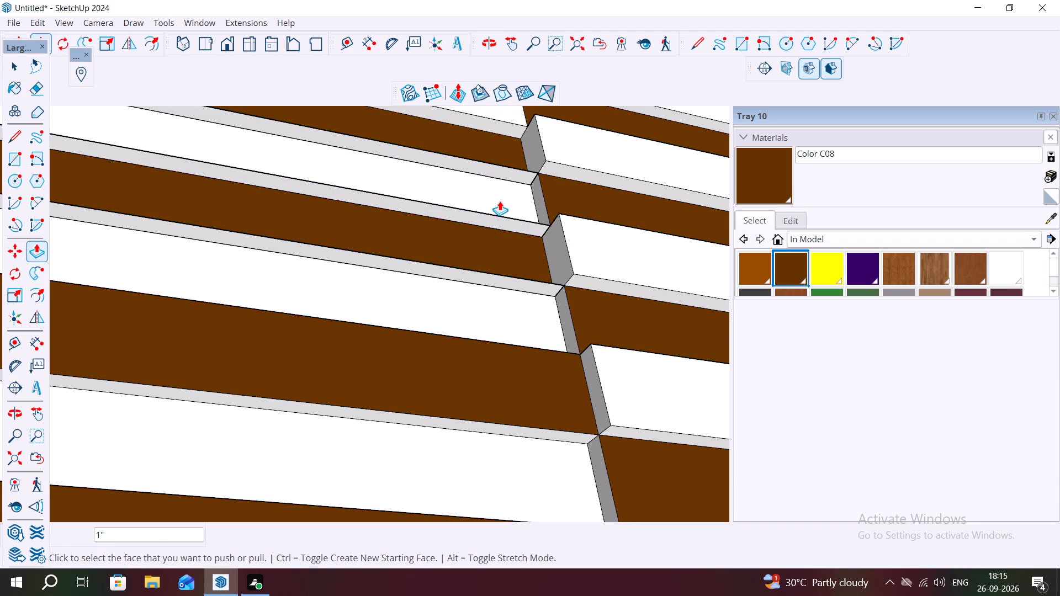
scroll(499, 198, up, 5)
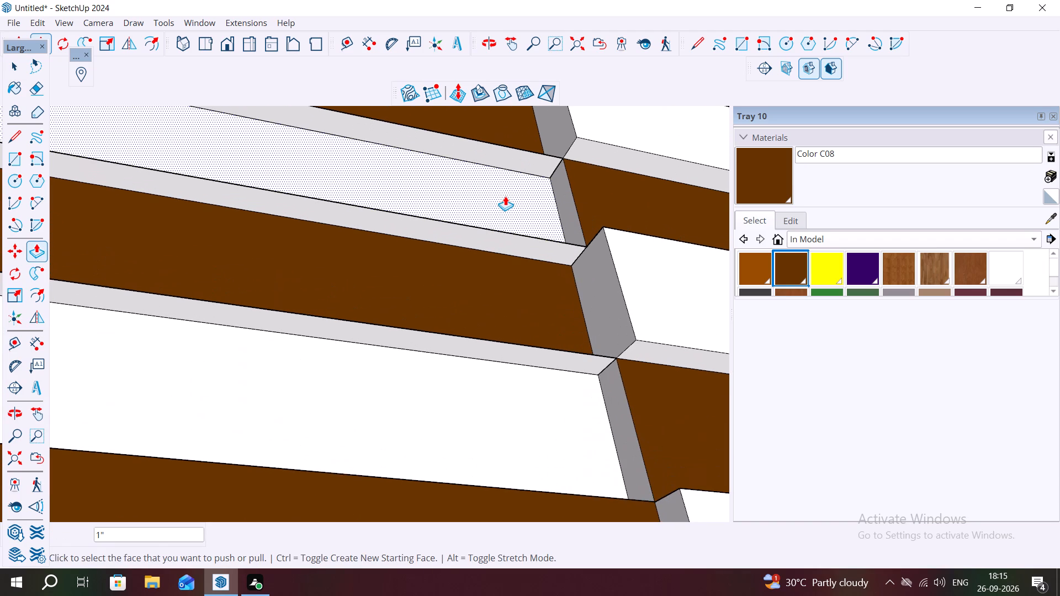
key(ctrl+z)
Examine both gate panels from several angles for strips that are flush instead of raised.
scroll(506, 196, down, 7)
middle_drag(527, 203, 484, 207)
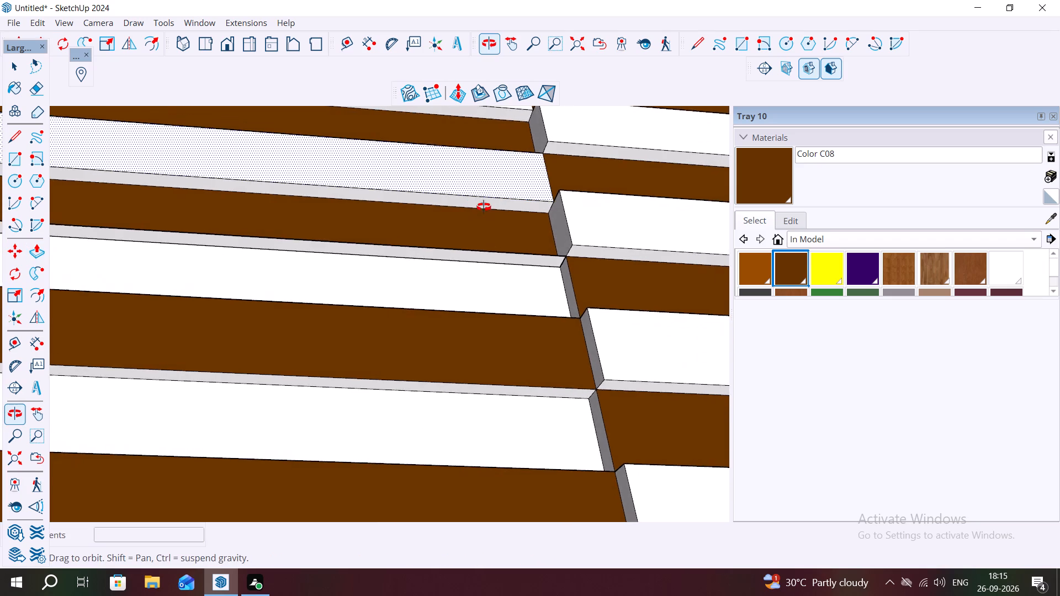
middle_drag(484, 207, 481, 207)
scroll(464, 165, down, 7)
scroll(350, 161, down, 2)
drag(335, 151, 354, 189)
scroll(359, 145, down, 7)
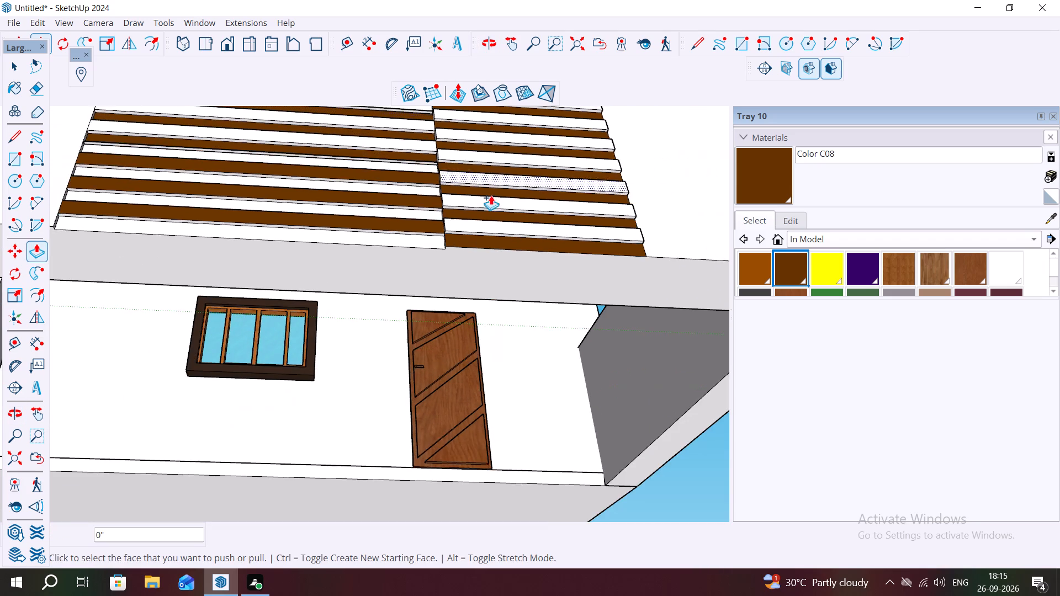
scroll(495, 200, down, 4)
scroll(487, 139, up, 12)
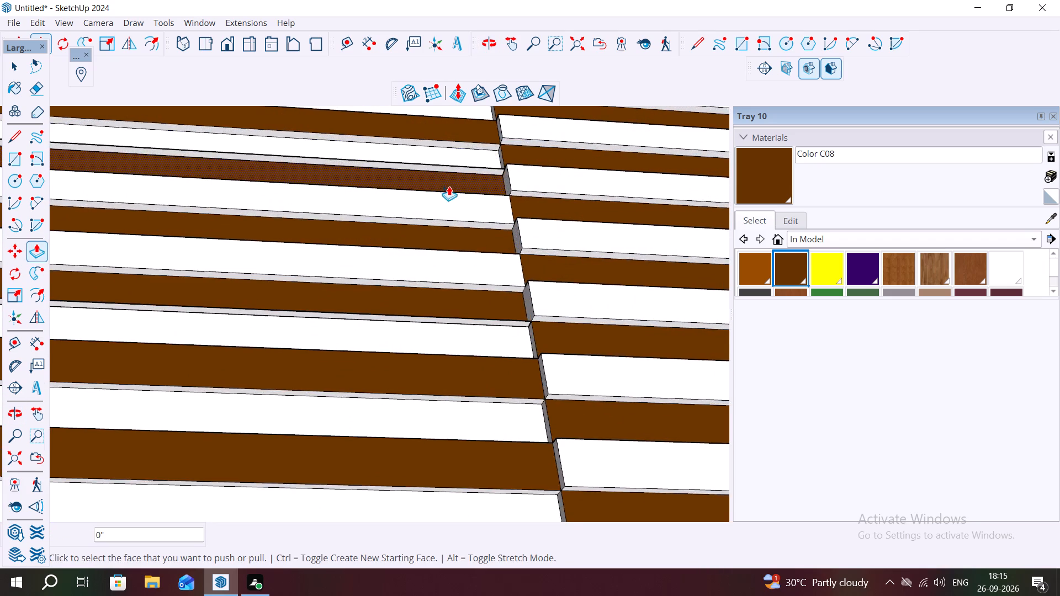
scroll(450, 189, down, 3)
middle_drag(469, 169, 500, 359)
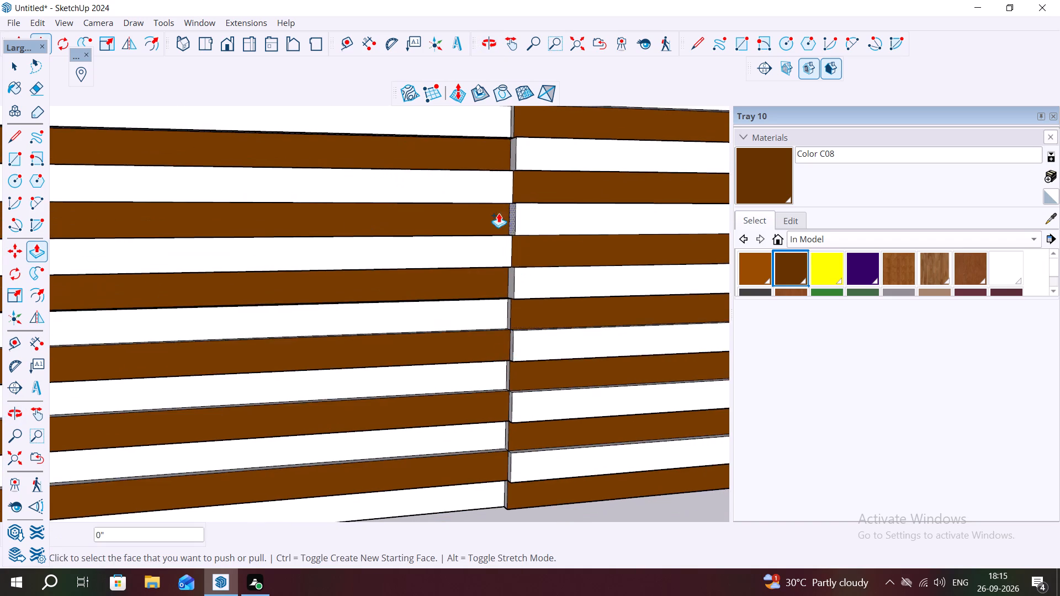
scroll(470, 169, down, 4)
scroll(480, 140, up, 3)
scroll(517, 166, up, 1)
middle_drag(517, 166, 547, 230)
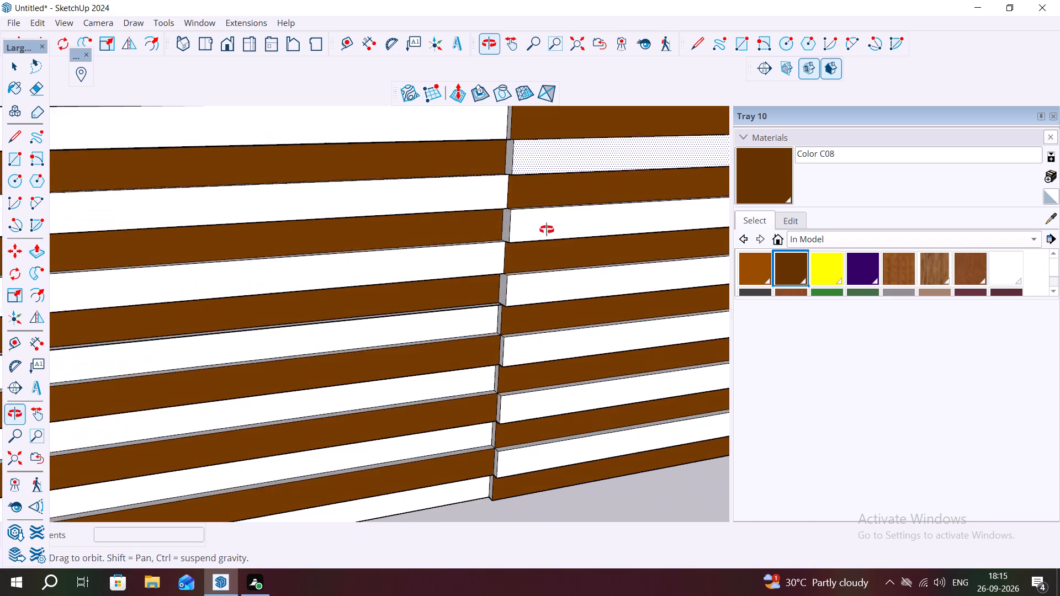
middle_drag(547, 230, 548, 329)
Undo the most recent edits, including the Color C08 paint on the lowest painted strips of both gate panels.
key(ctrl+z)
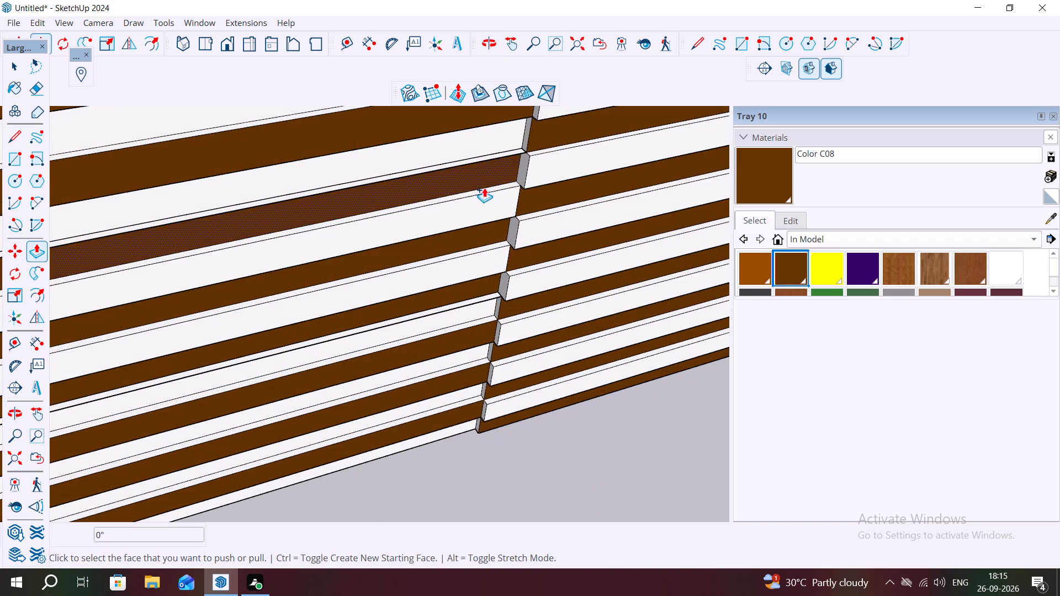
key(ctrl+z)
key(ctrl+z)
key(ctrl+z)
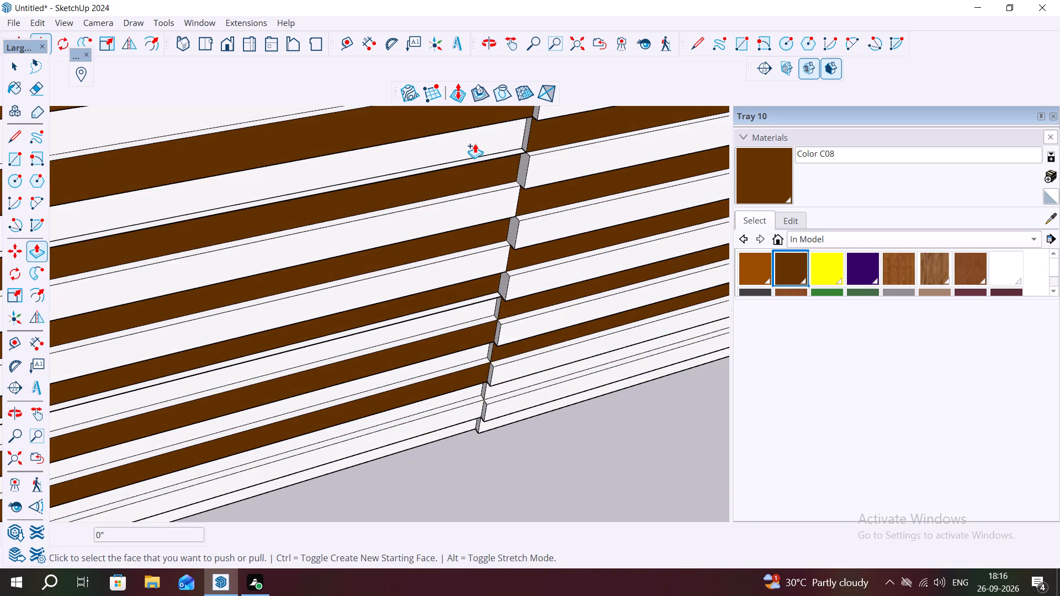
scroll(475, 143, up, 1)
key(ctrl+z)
Examine the slats of both gate panels from several angles, checking which strips are raised and which are recessed.
middle_drag(479, 145, 402, 70)
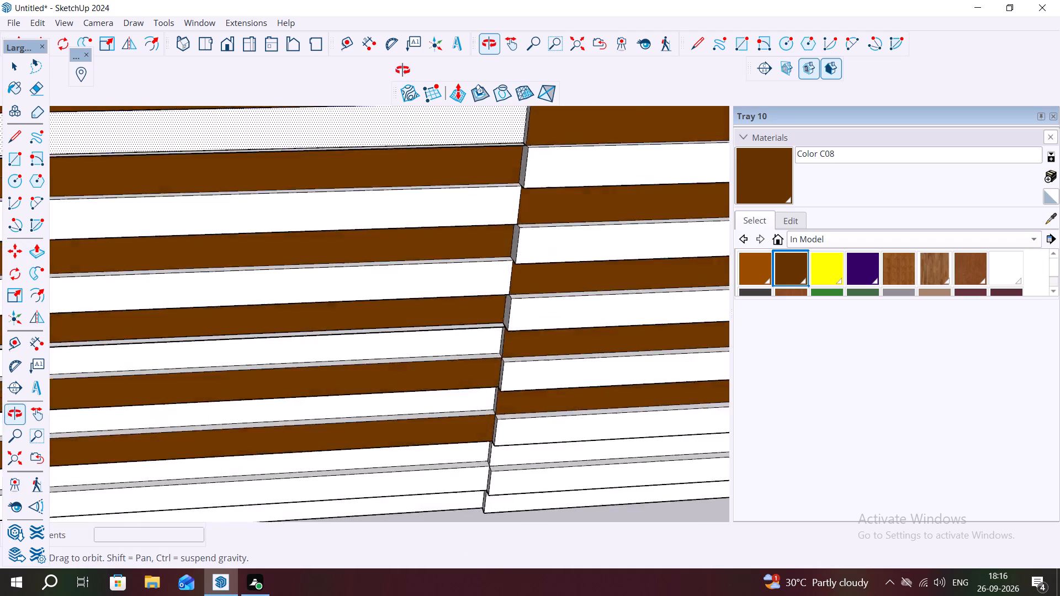
middle_drag(402, 70, 444, 69)
scroll(587, 166, down, 2)
scroll(500, 141, down, 3)
middle_drag(498, 141, 453, 56)
scroll(511, 127, up, 9)
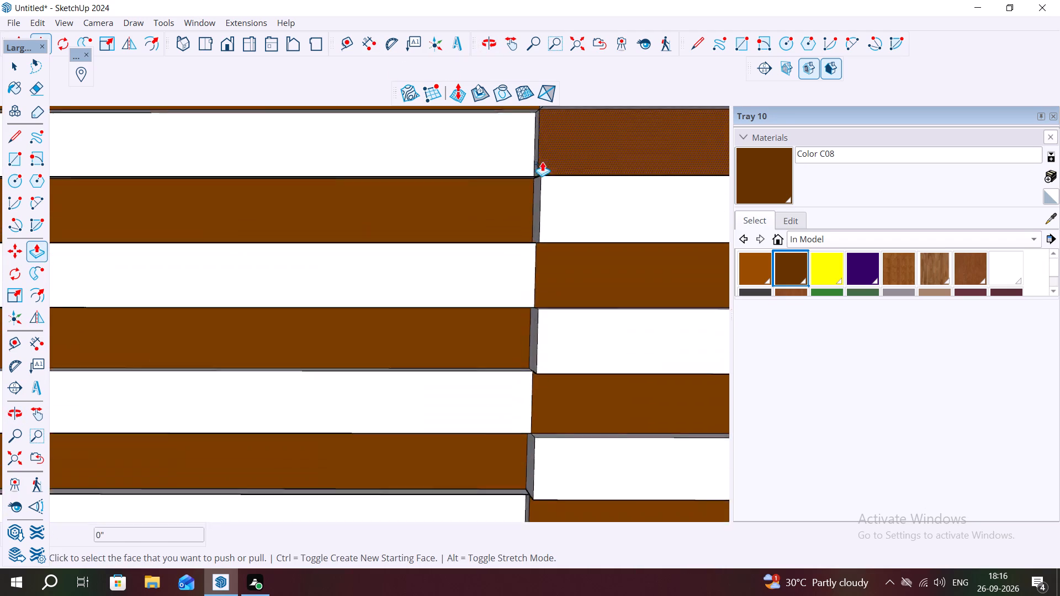
scroll(542, 162, up, 2)
middle_drag(542, 162, 534, 235)
scroll(525, 143, down, 6)
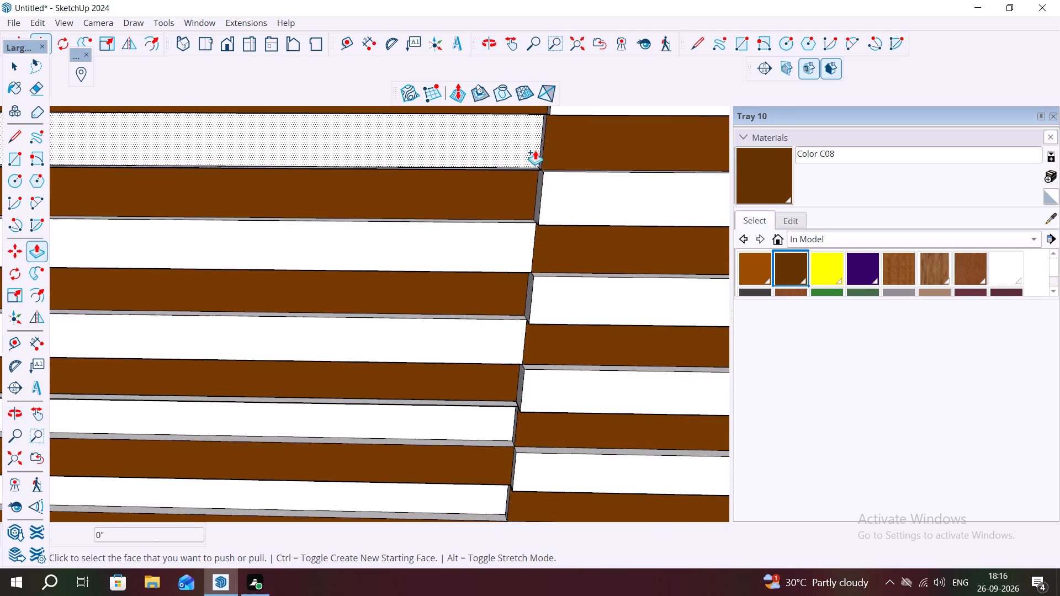
scroll(535, 150, down, 5)
scroll(517, 197, up, 1)
middle_drag(517, 197, 292, 225)
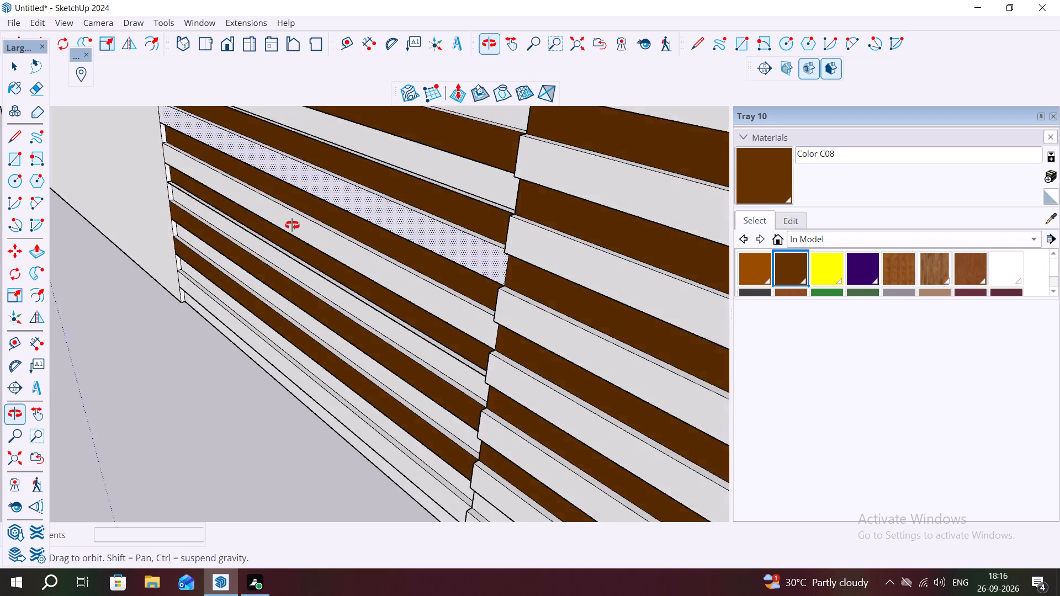
middle_drag(292, 225, 321, 218)
middle_drag(591, 253, 542, 280)
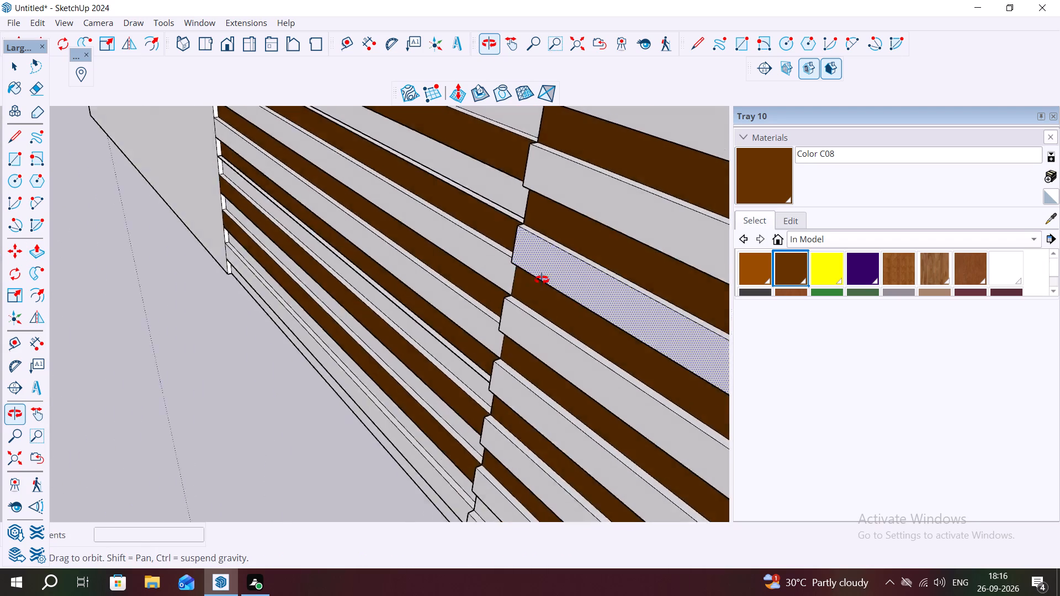
middle_drag(542, 280, 522, 294)
scroll(492, 232, down, 7)
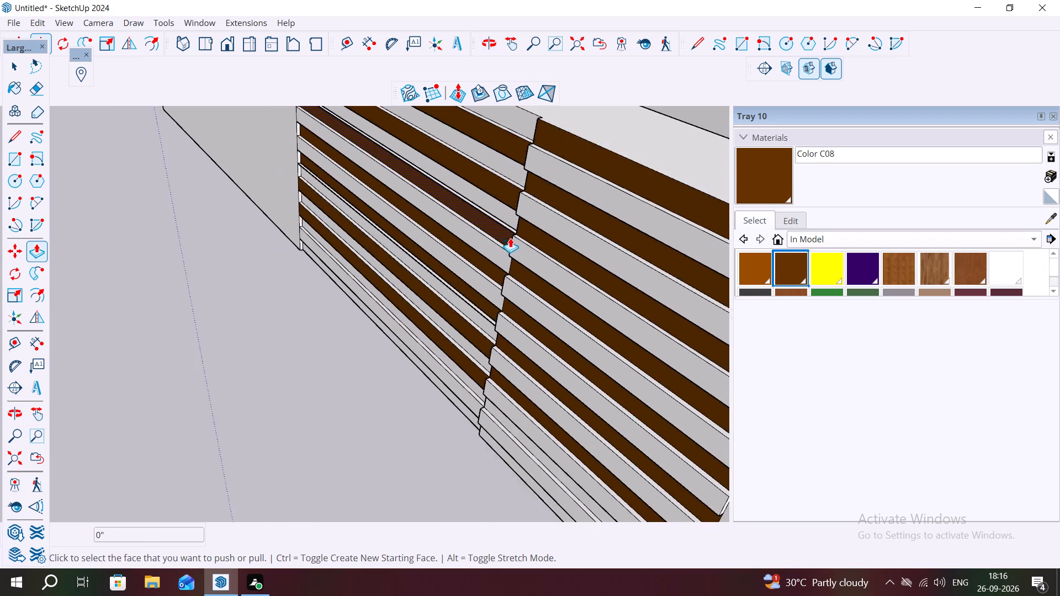
scroll(510, 238, down, 4)
middle_drag(264, 244, 402, 278)
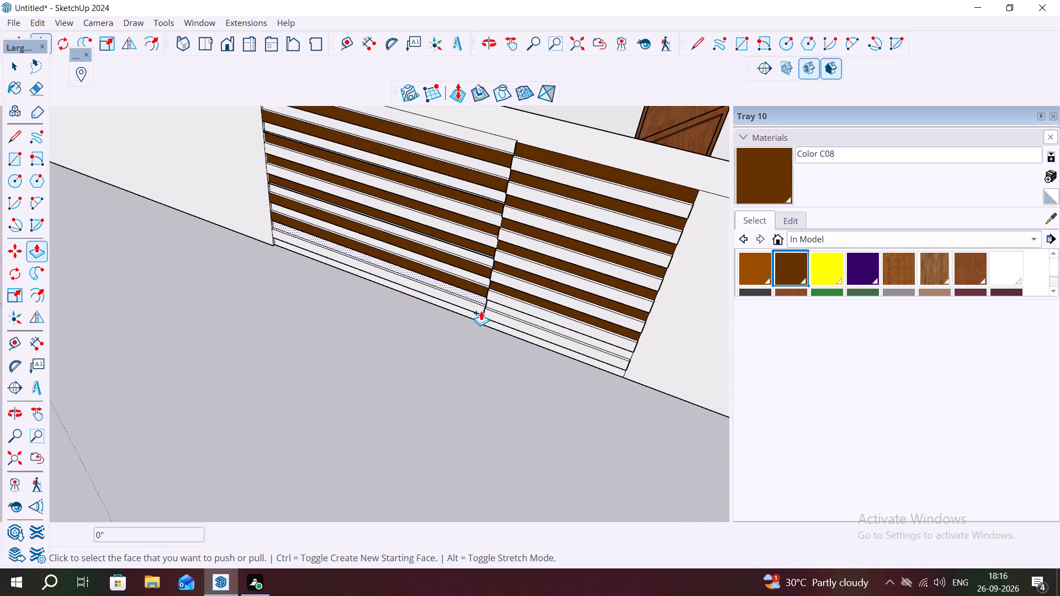
Paint the narrow gate panel's fifteenth and seventeenth strips and the wide panel's sixteenth strip with Color C08.
middle_drag(481, 311, 560, 200)
scroll(488, 280, up, 7)
middle_drag(481, 301, 536, 227)
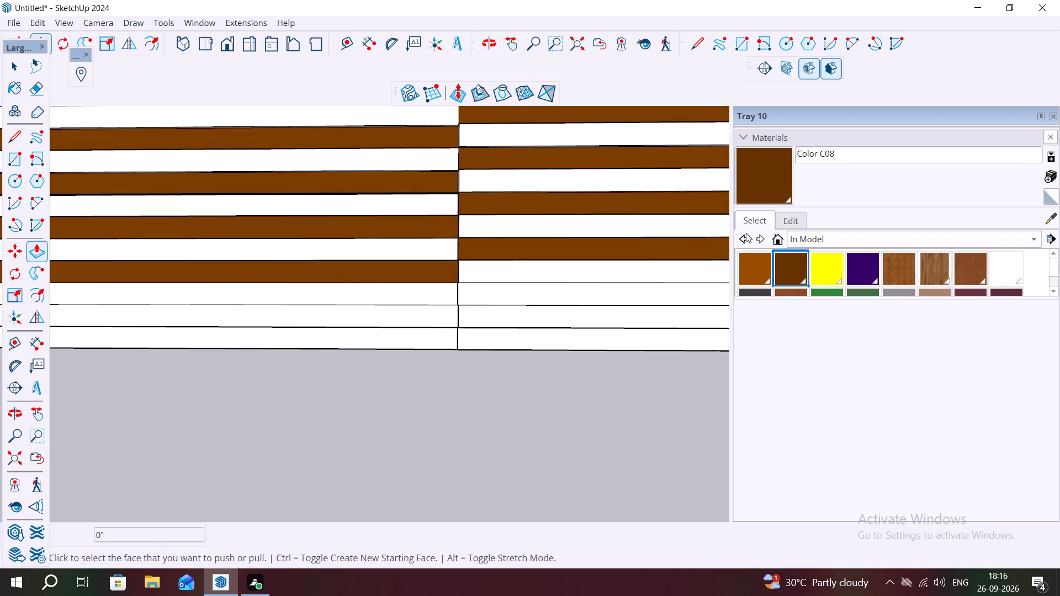
click(761, 161)
scroll(405, 312, up, 2)
middle_drag(418, 302, 549, 290)
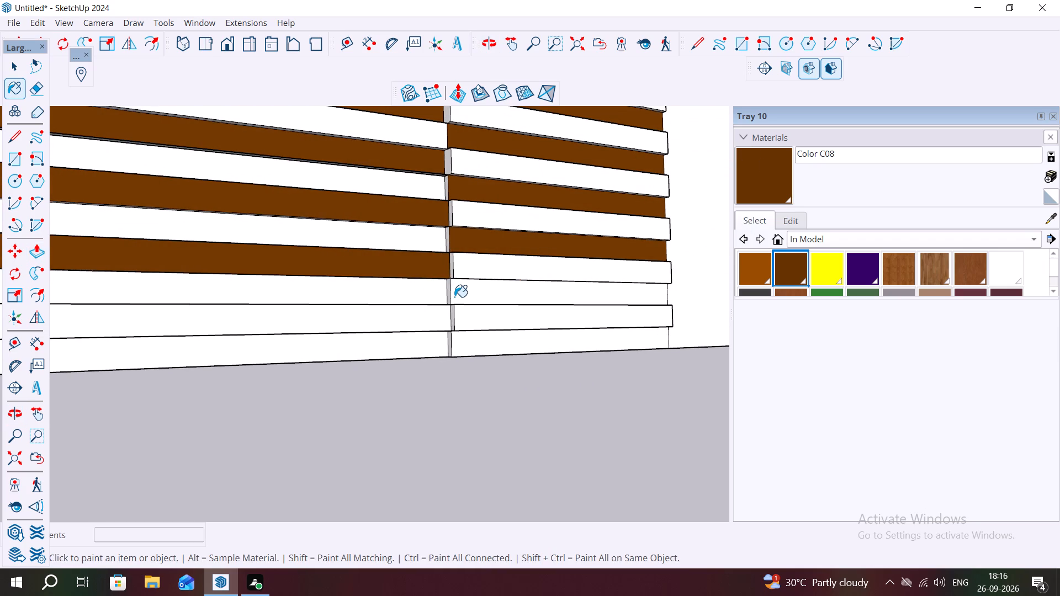
click(463, 295)
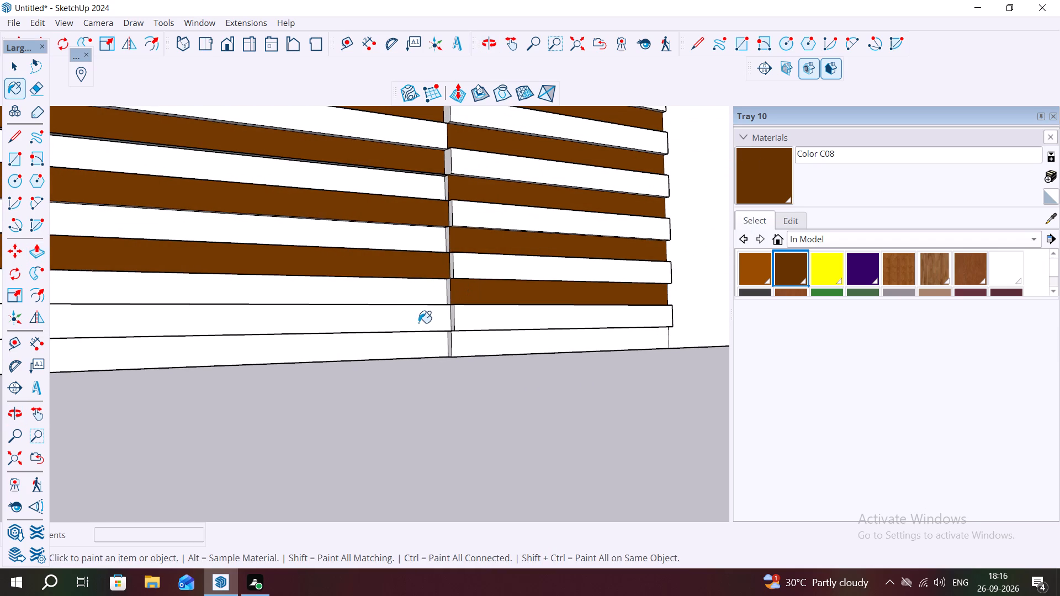
click(420, 323)
click(481, 346)
scroll(475, 364, down, 3)
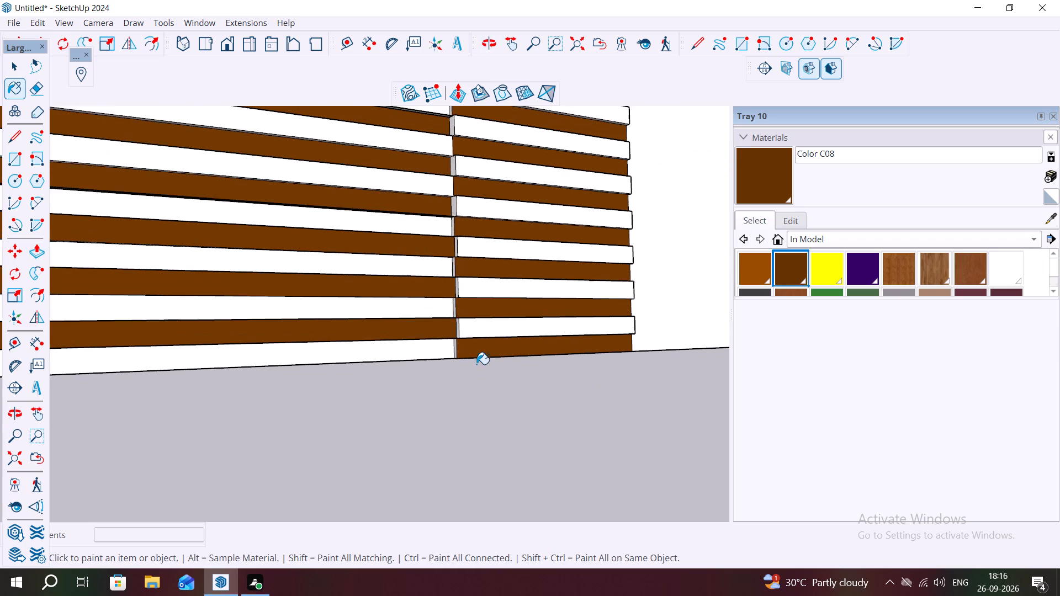
scroll(575, 419, down, 2)
middle_drag(531, 358, 414, 414)
key(Escape)
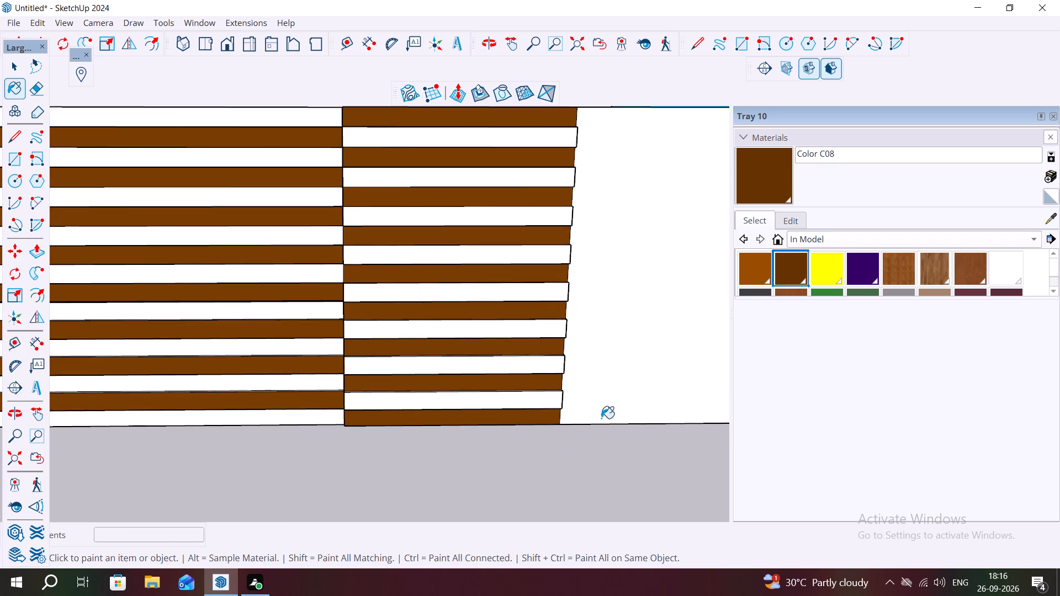
key(space)
scroll(597, 392, down, 7)
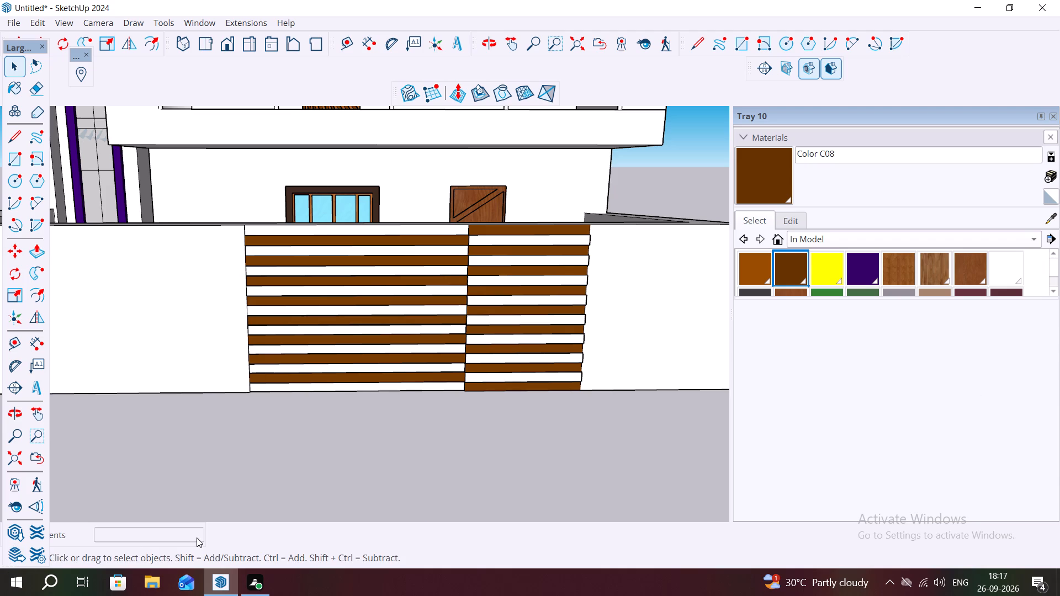
Create a slightly darker, translucent yellow material based on Color E05 with opacity 43.
click(826, 249)
click(827, 268)
click(1048, 177)
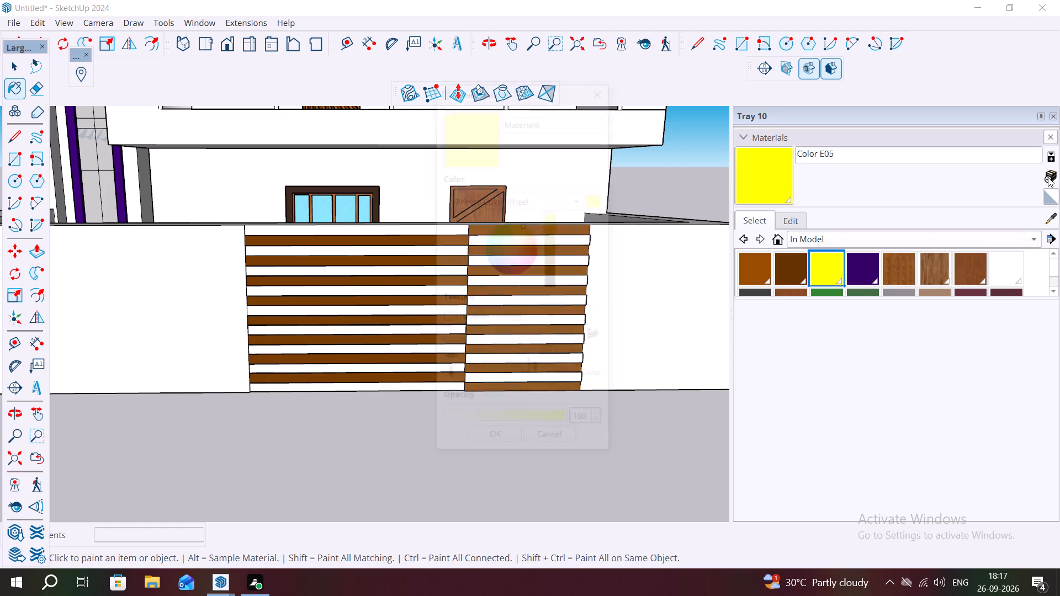
drag(549, 210, 553, 221)
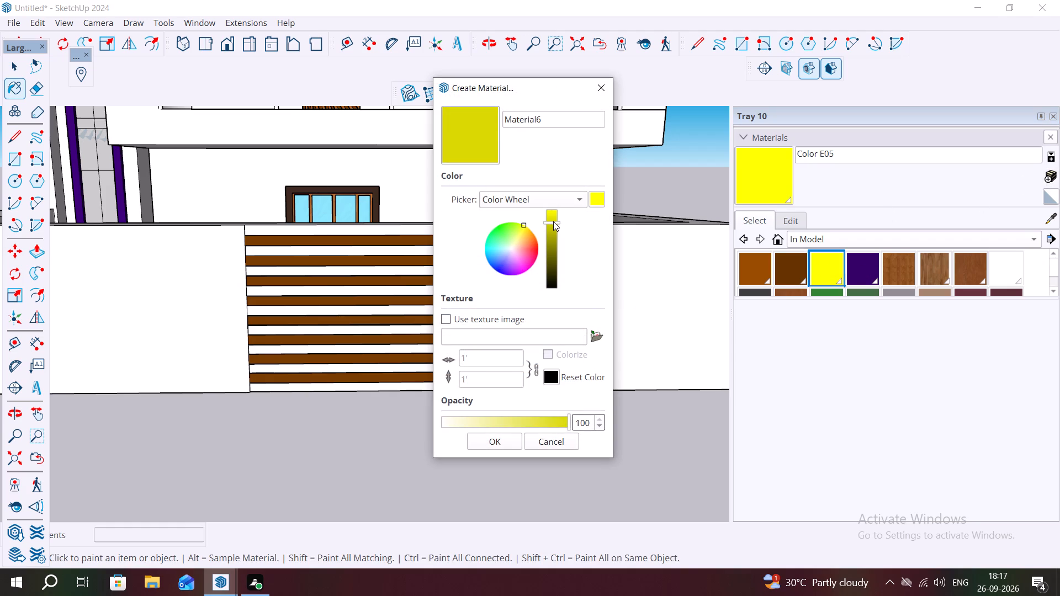
drag(553, 221, 554, 223)
drag(568, 421, 496, 433)
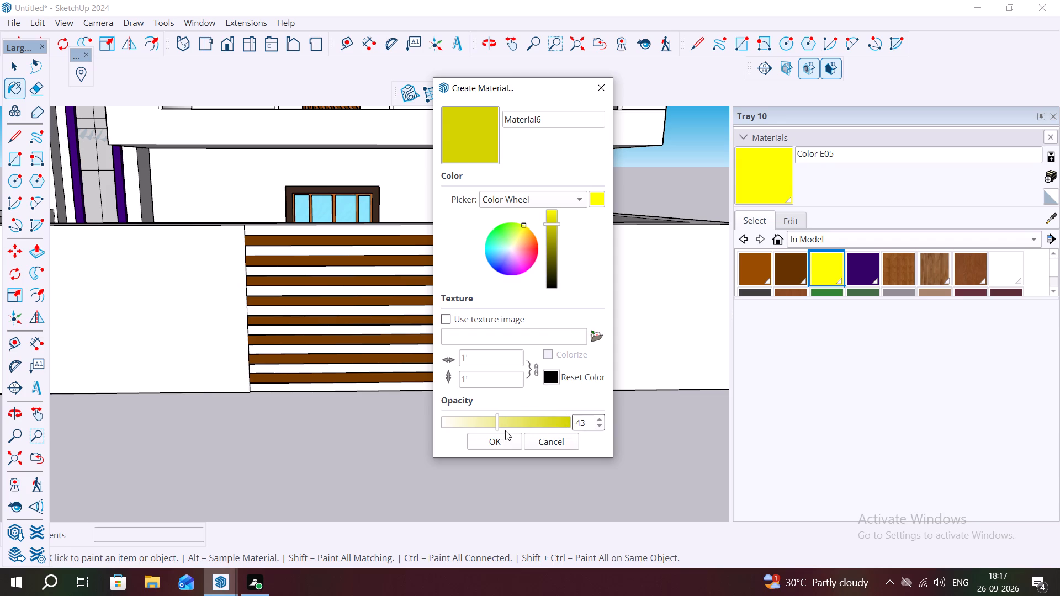
click(501, 437)
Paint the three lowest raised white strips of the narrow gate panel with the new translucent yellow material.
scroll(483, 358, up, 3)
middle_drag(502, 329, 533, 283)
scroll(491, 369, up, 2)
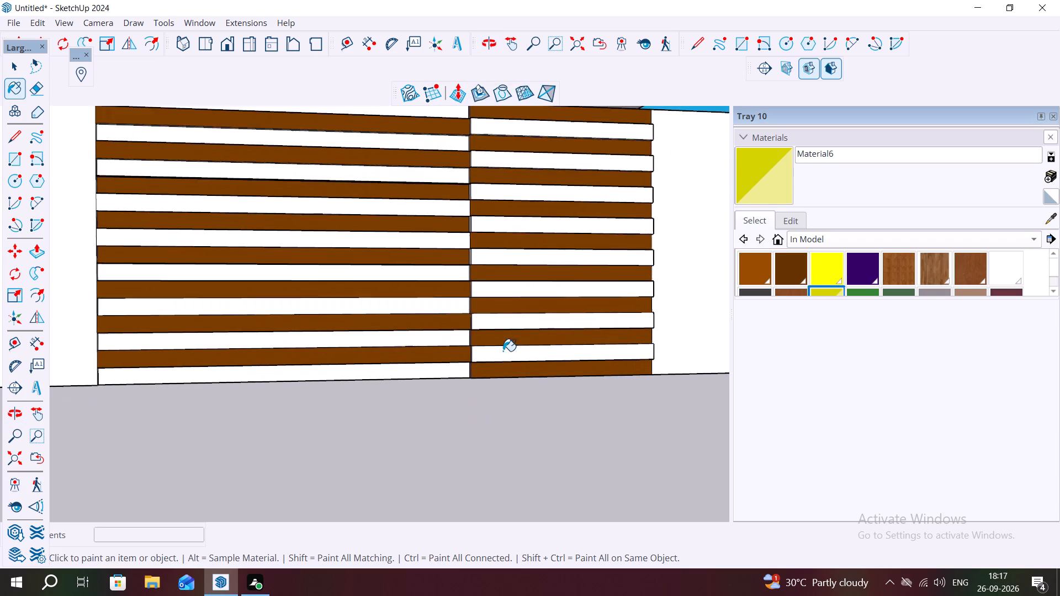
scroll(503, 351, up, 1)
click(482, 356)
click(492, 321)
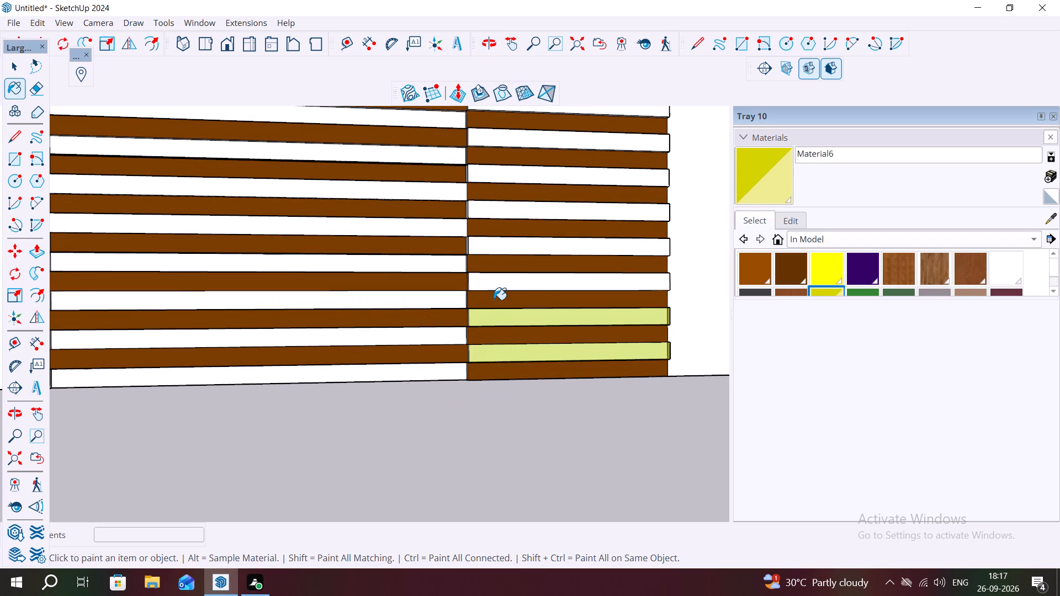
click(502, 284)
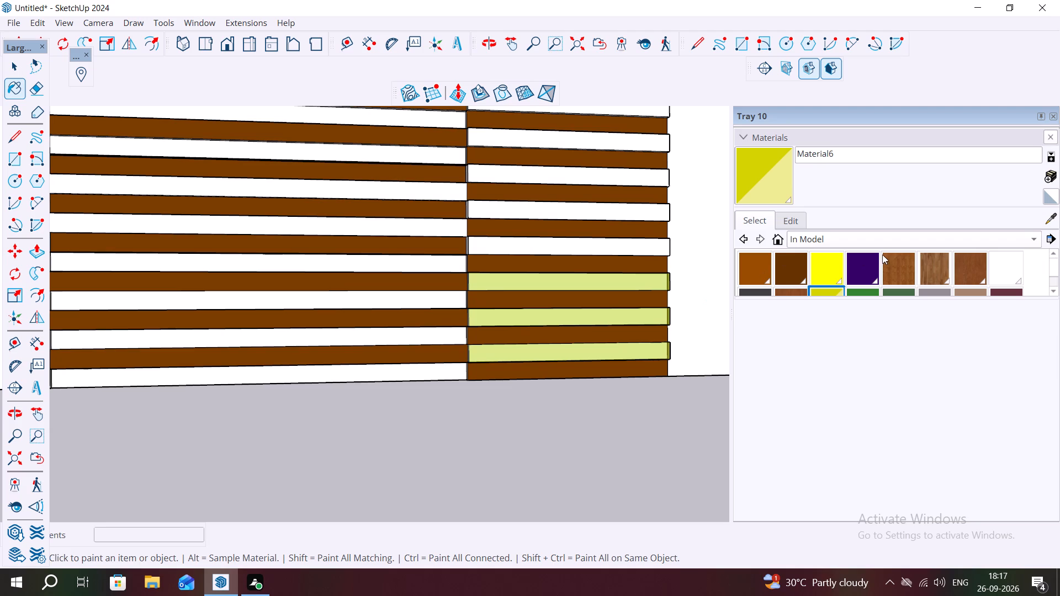
Paint the four lowest raised strips of the narrow gate panel with purple Color J08, keeping the brown strips between them.
click(870, 261)
click(605, 356)
click(608, 329)
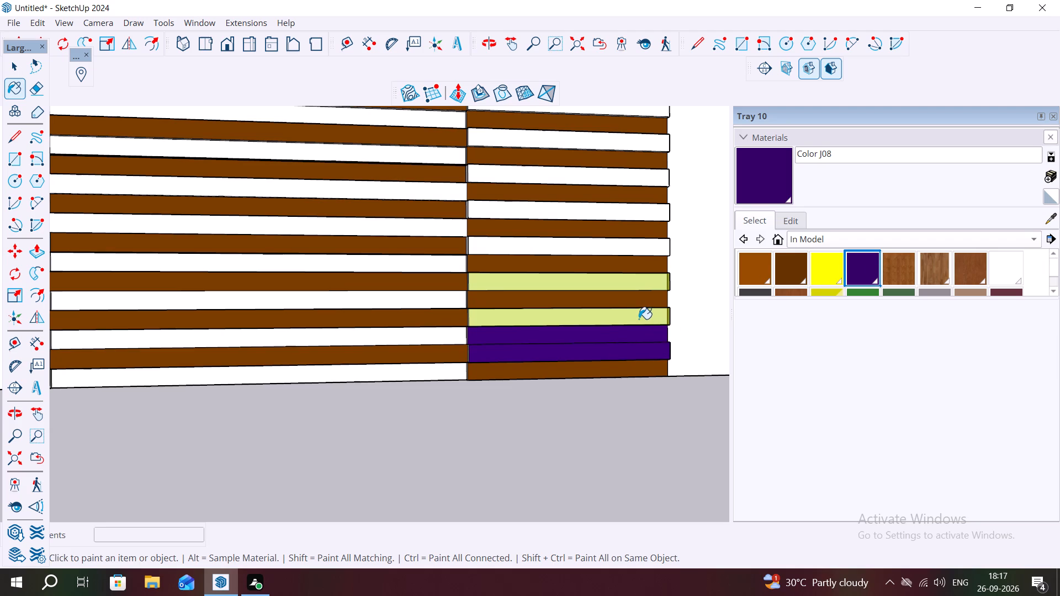
key(ctrl+z)
click(635, 323)
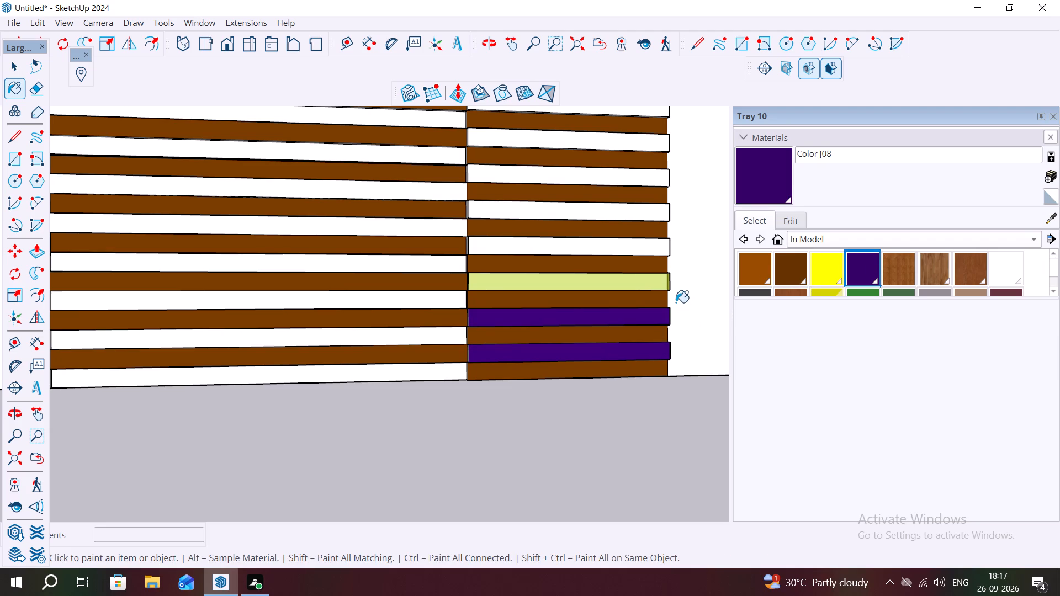
scroll(553, 280, up, 2)
click(495, 282)
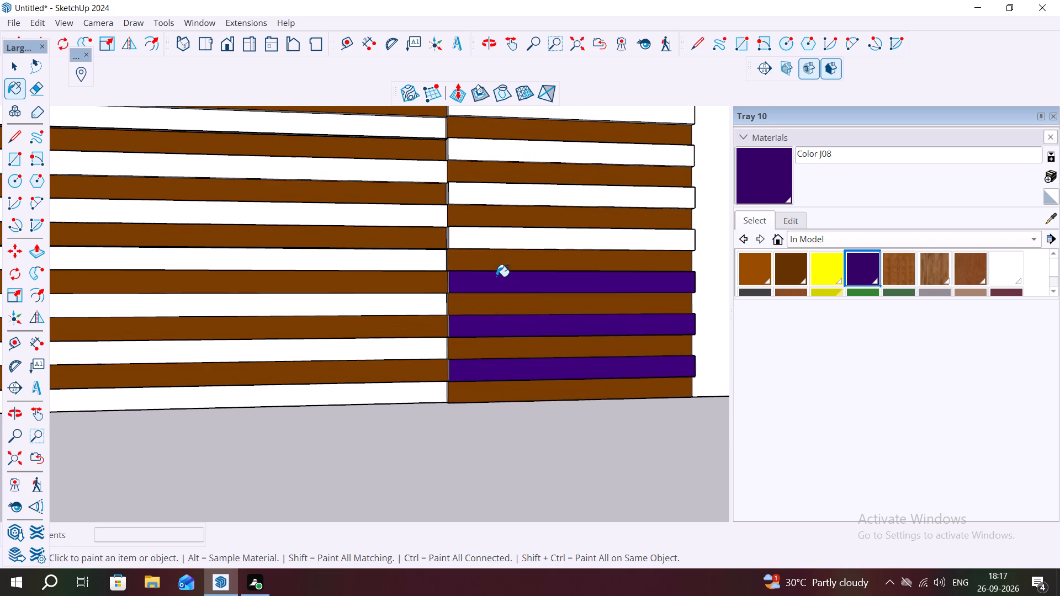
click(513, 243)
Paint the narrow gate panel's remaining four raised white strips, up to the top, with Color J08.
middle_drag(709, 274, 654, 418)
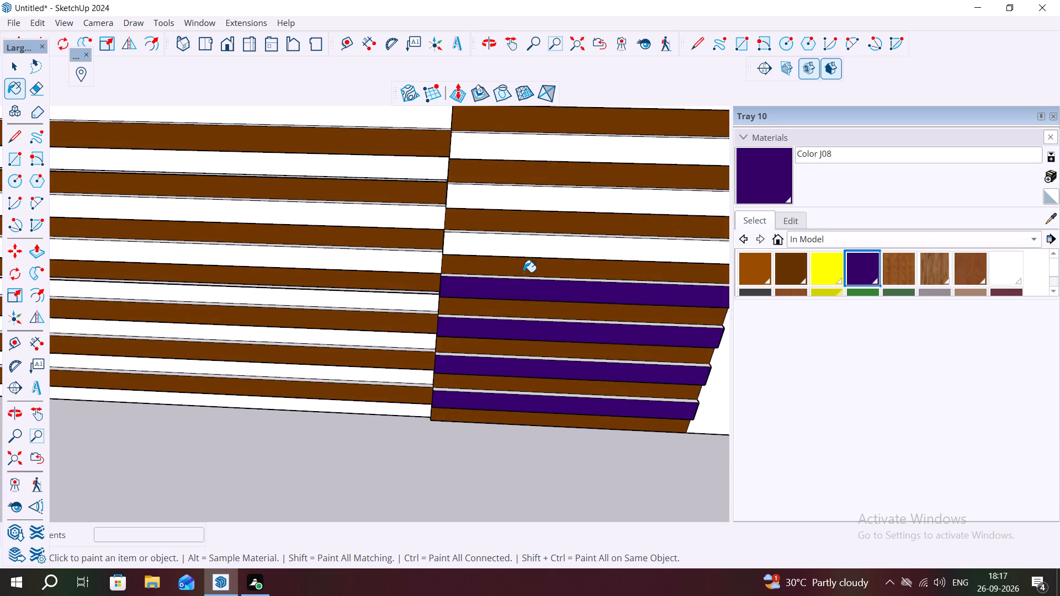
click(533, 249)
click(536, 203)
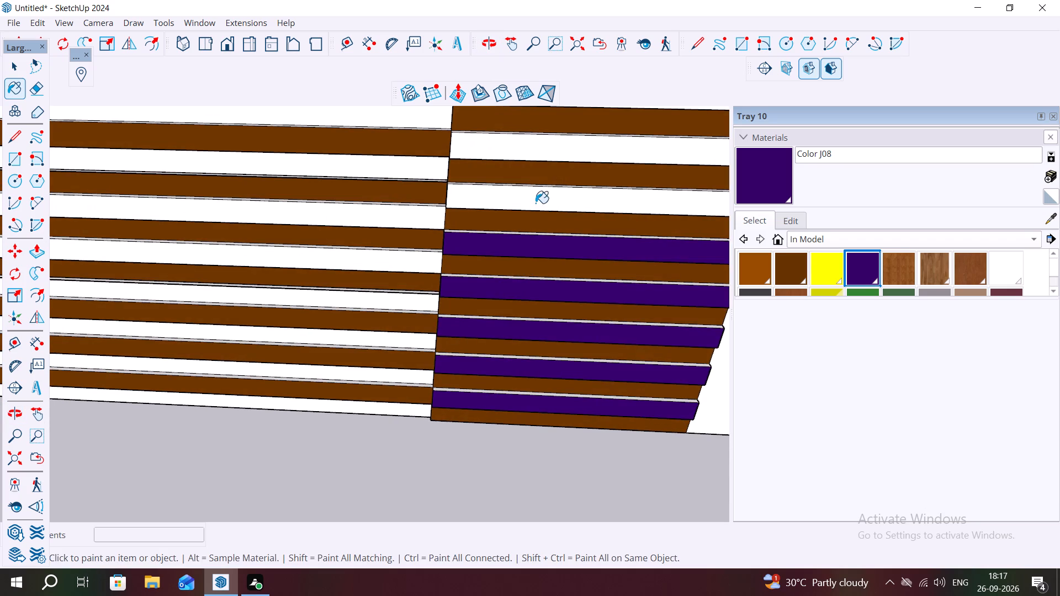
click(544, 157)
scroll(594, 259, down, 3)
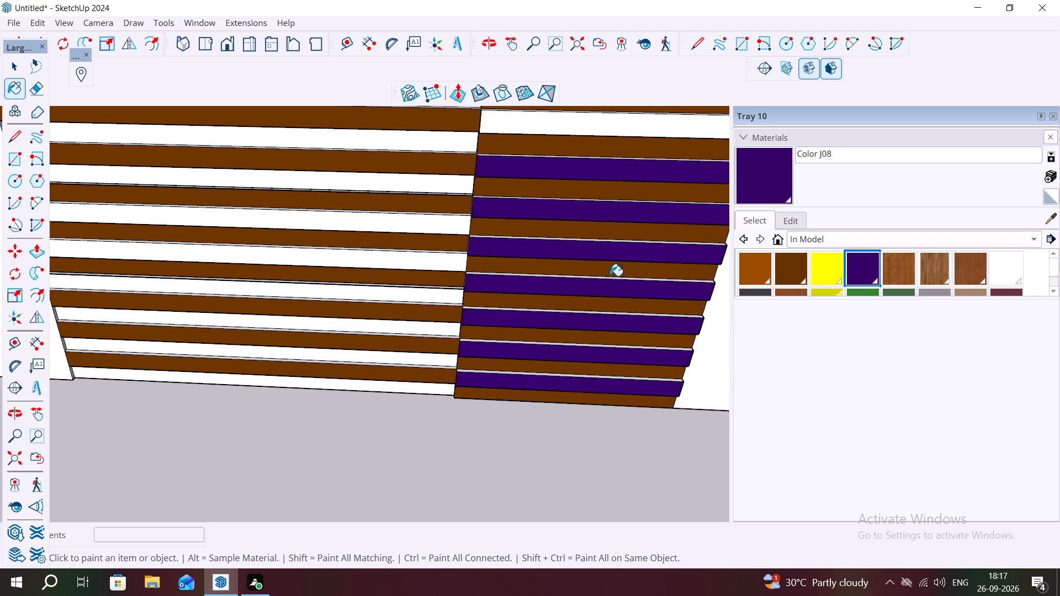
scroll(610, 276, down, 2)
scroll(675, 201, up, 2)
click(548, 163)
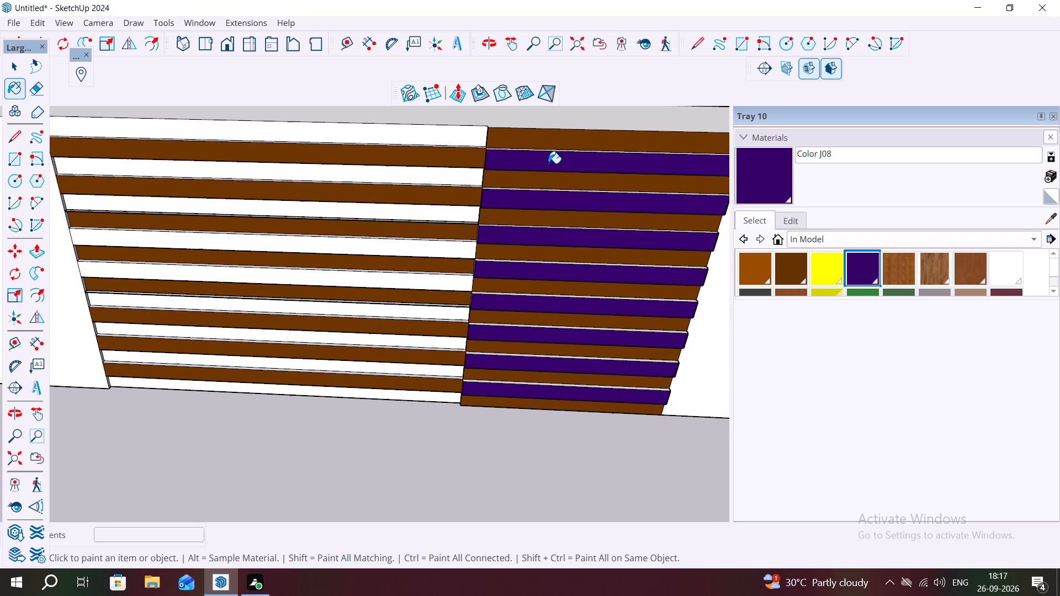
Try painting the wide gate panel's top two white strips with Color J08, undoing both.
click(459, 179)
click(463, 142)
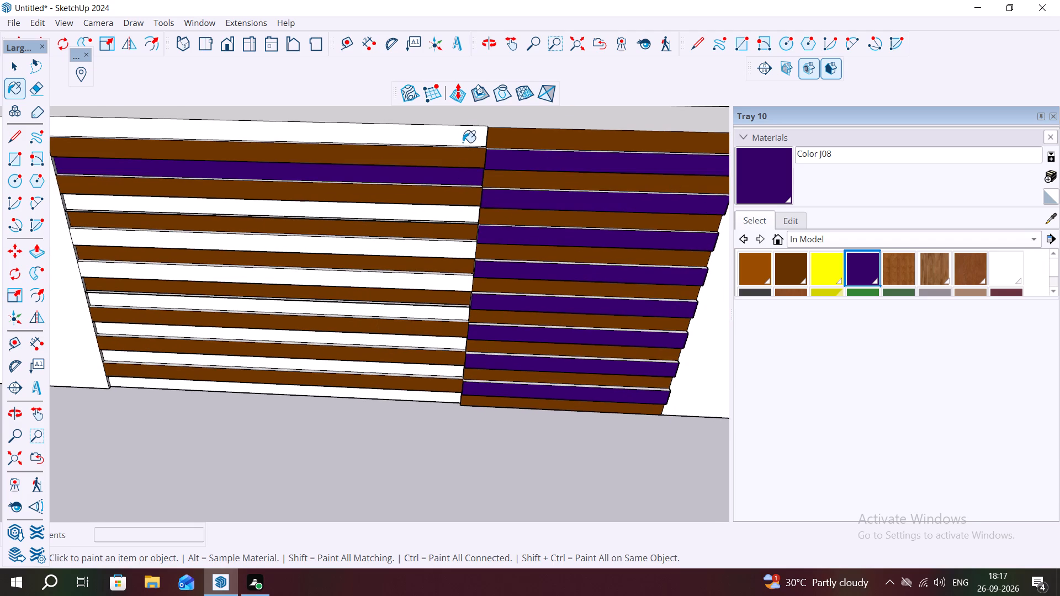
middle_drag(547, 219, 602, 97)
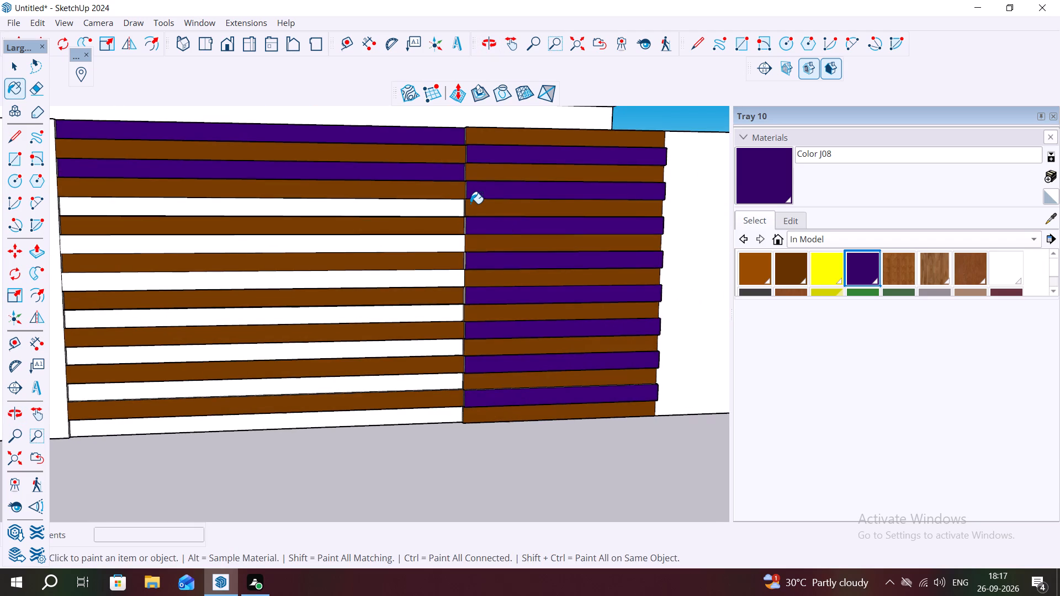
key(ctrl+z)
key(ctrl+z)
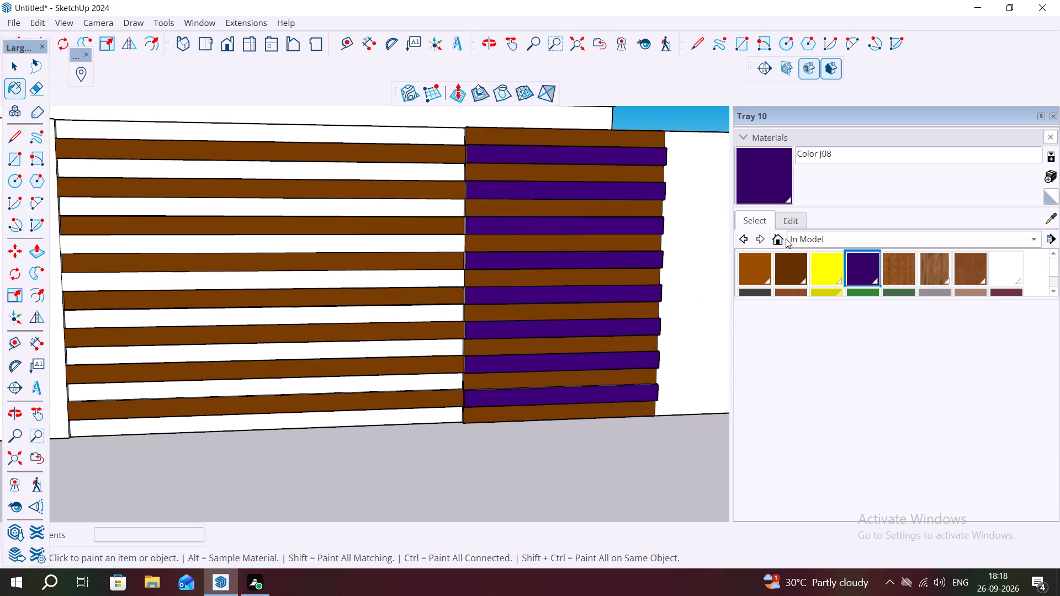
Paint all nine white strips of the wide gate panel with yellow Color E05, keeping the brown strips between them.
click(820, 275)
click(781, 170)
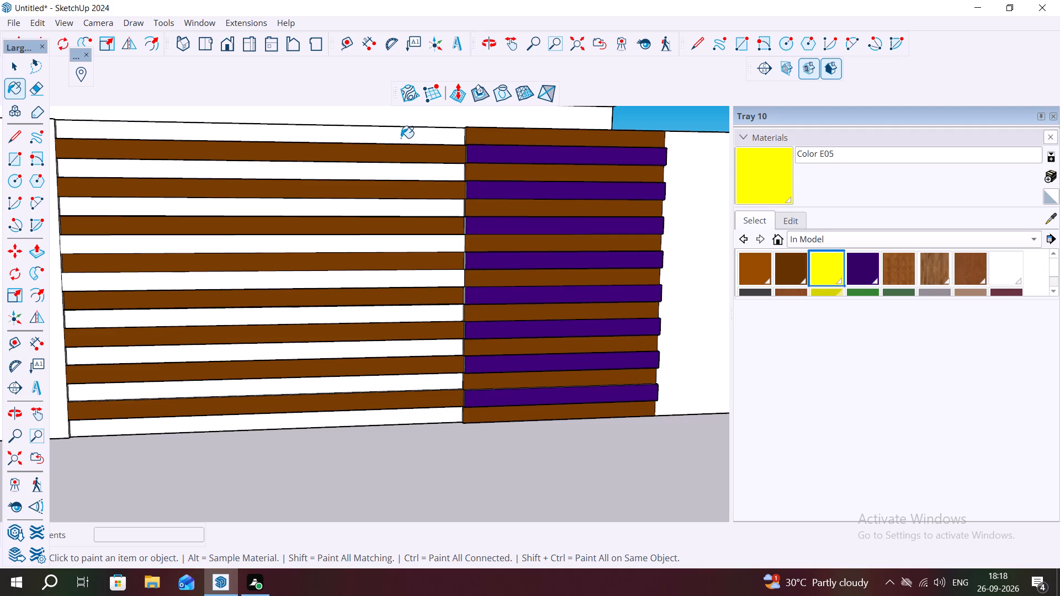
click(401, 138)
click(419, 178)
click(426, 211)
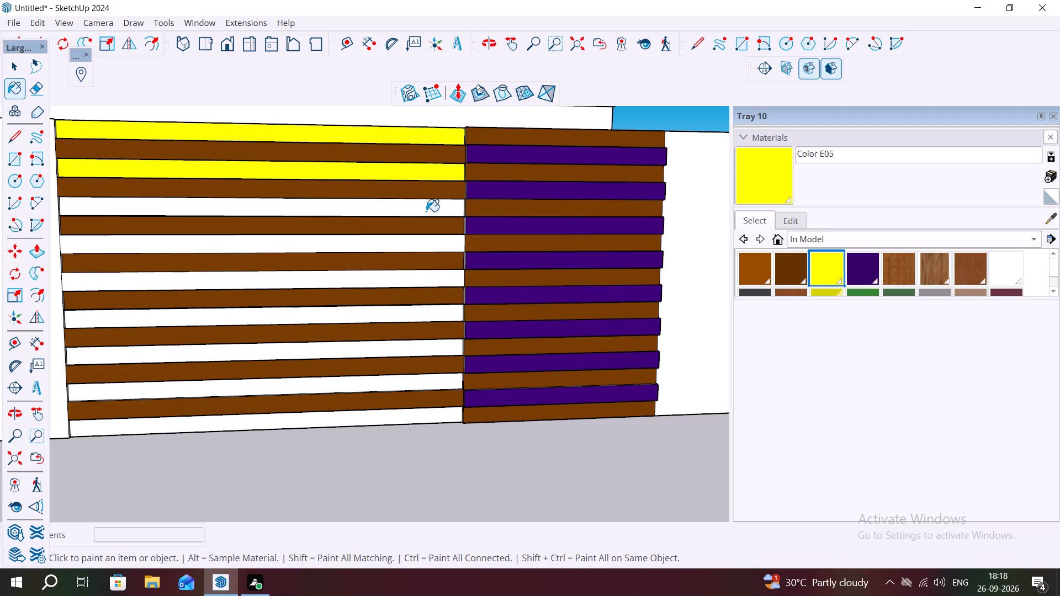
click(431, 242)
click(437, 290)
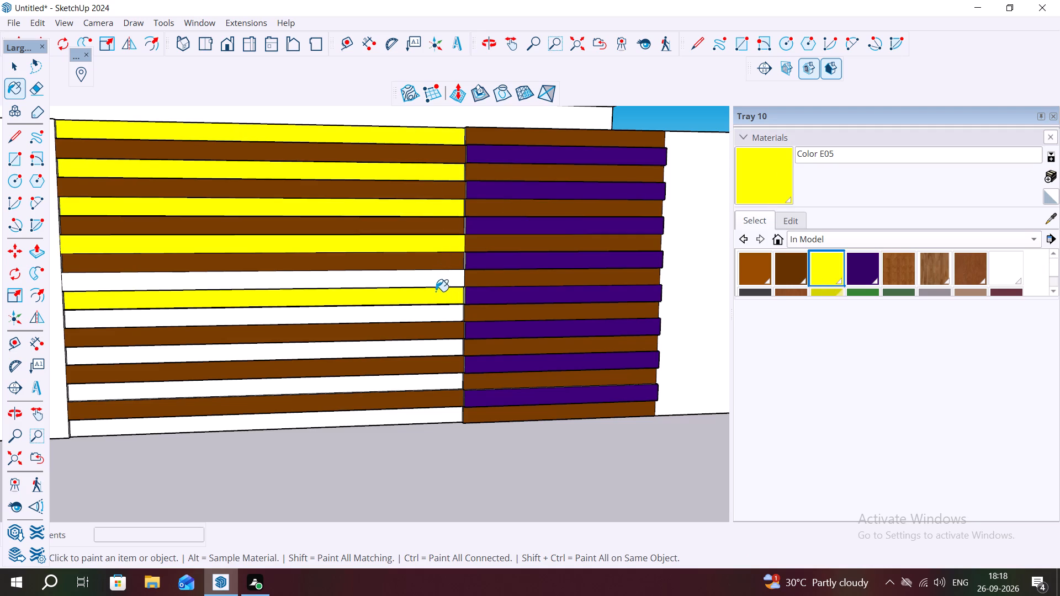
key(ctrl+z)
click(431, 281)
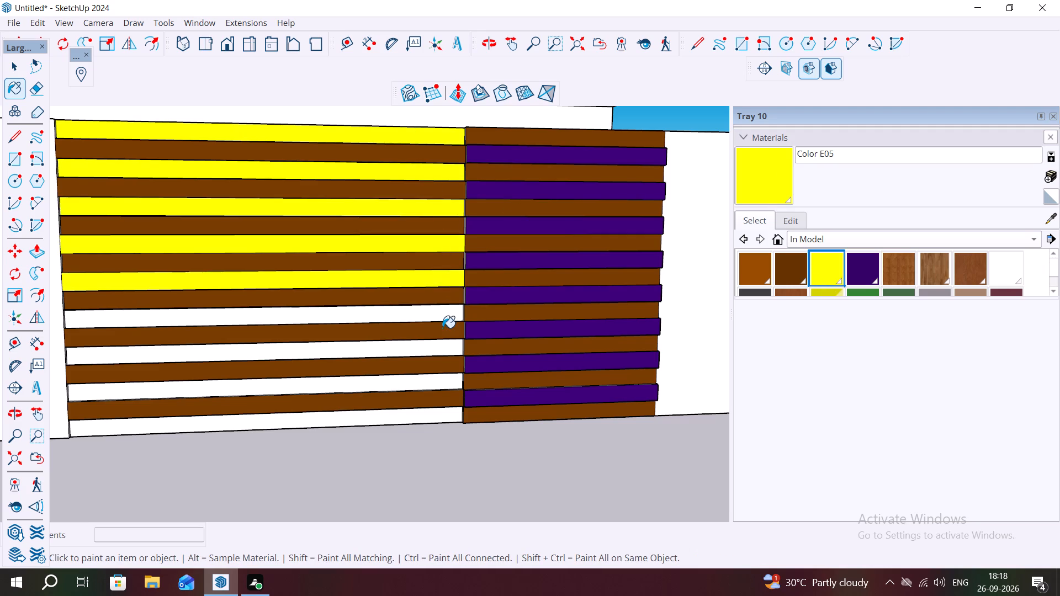
click(437, 317)
click(445, 353)
click(434, 387)
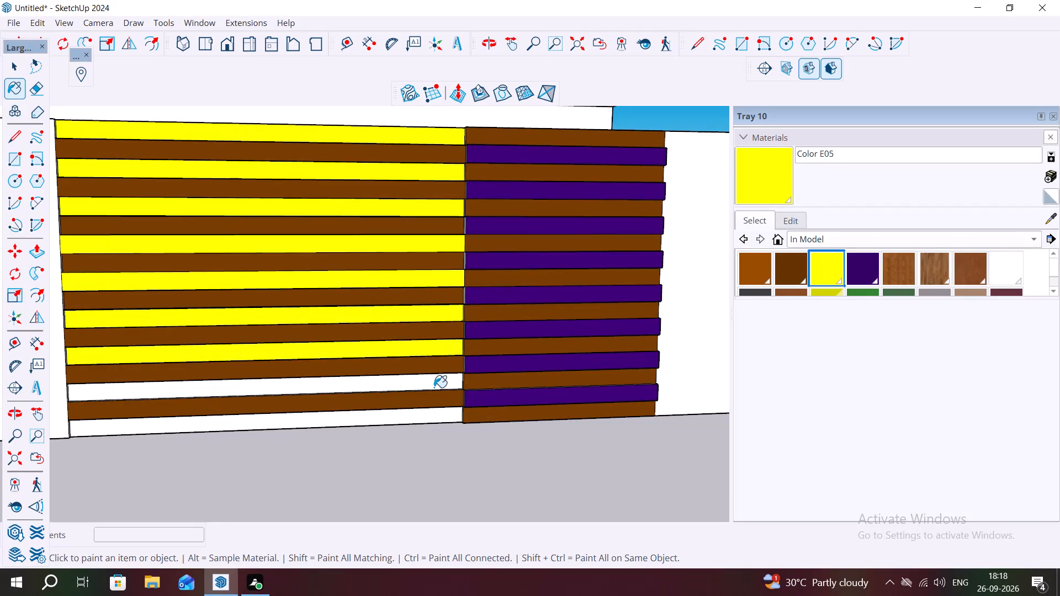
click(439, 423)
click(440, 421)
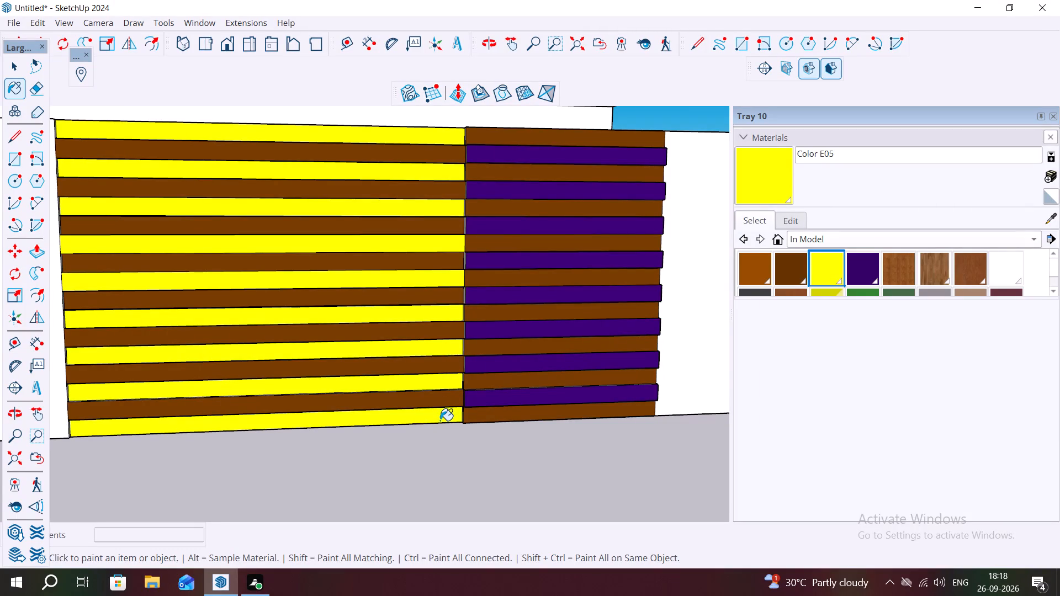
Repaint the narrow gate panel's eight purple strips with Color E05 to match the wide panel, and leave the Paint Bucket tool.
scroll(442, 417, up, 2)
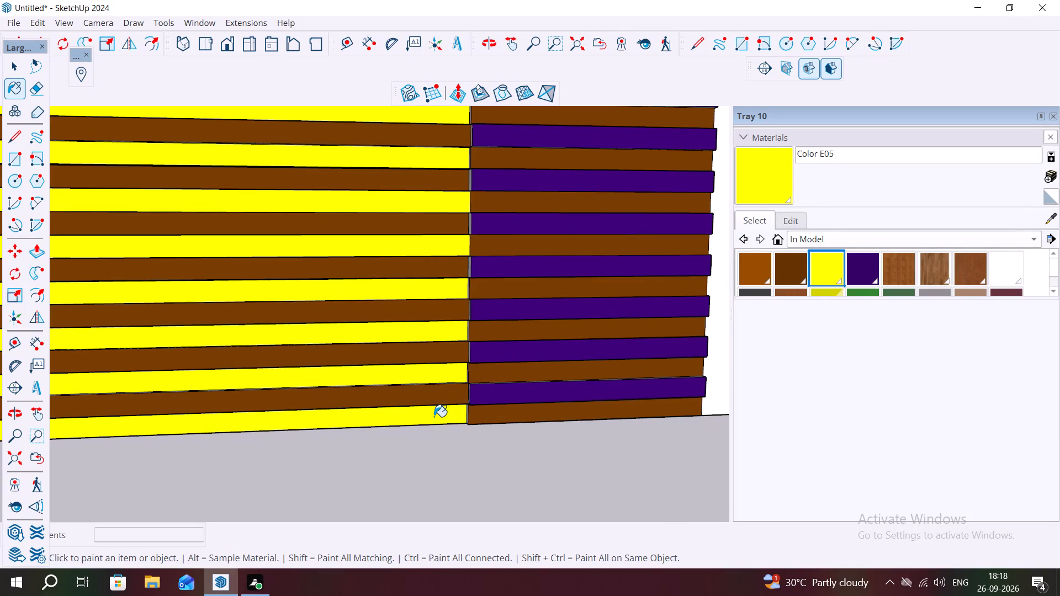
click(534, 398)
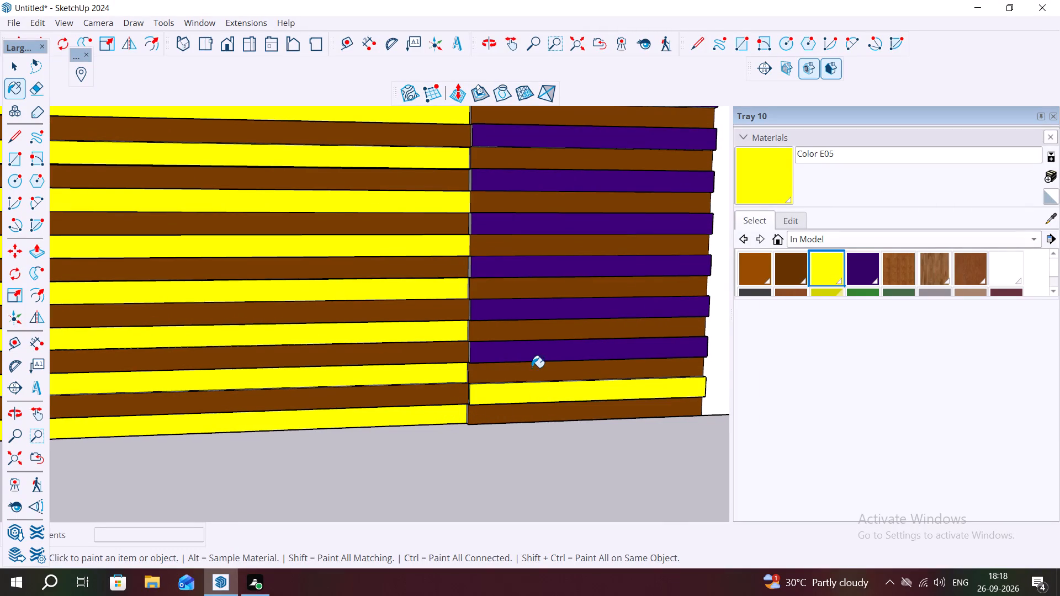
click(532, 356)
click(537, 318)
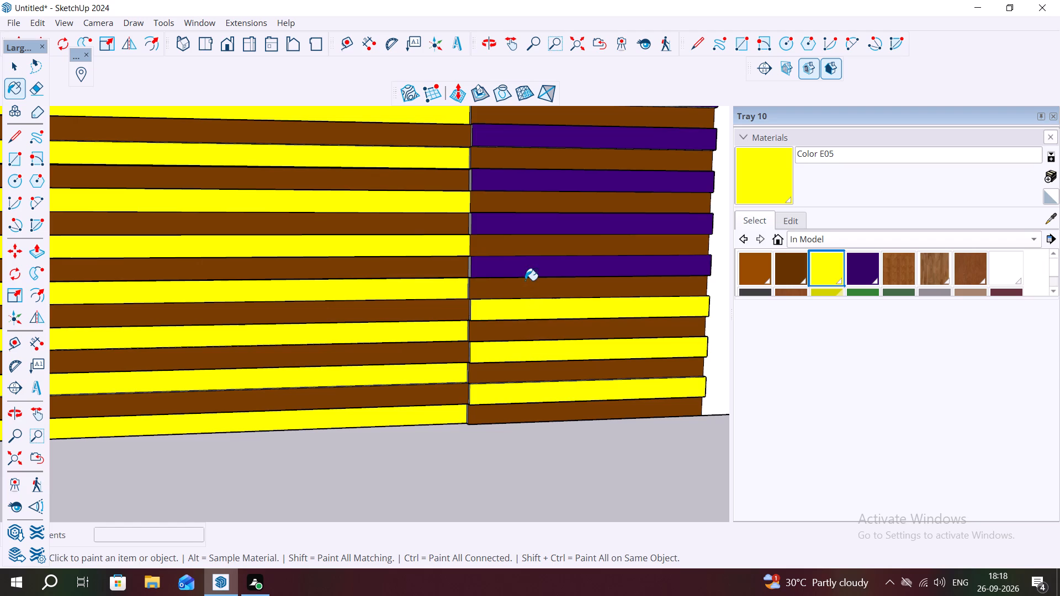
click(533, 269)
click(536, 224)
click(535, 186)
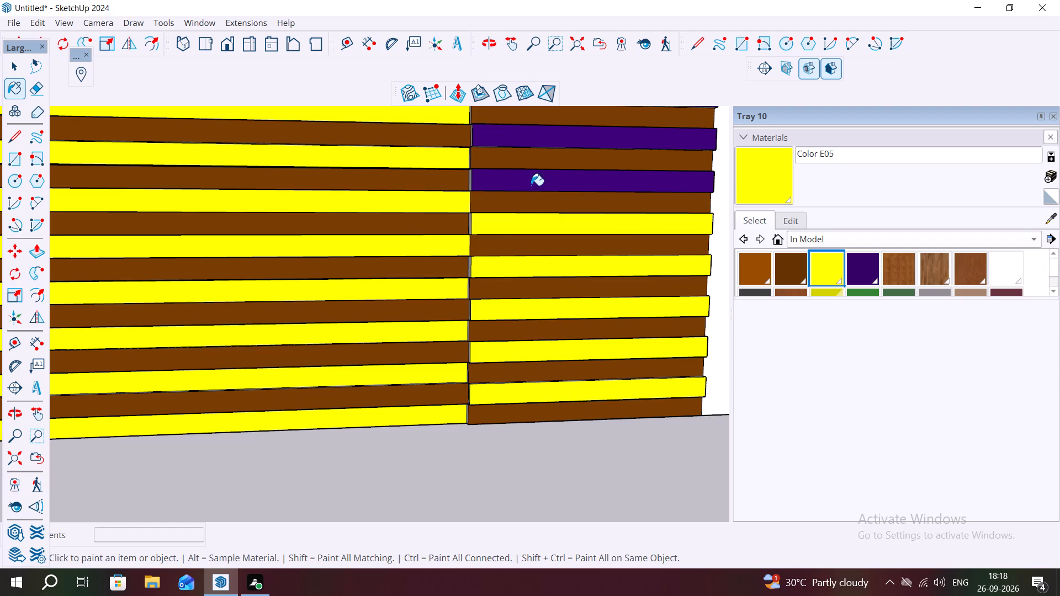
click(539, 144)
scroll(640, 262, down, 3)
scroll(568, 127, up, 2)
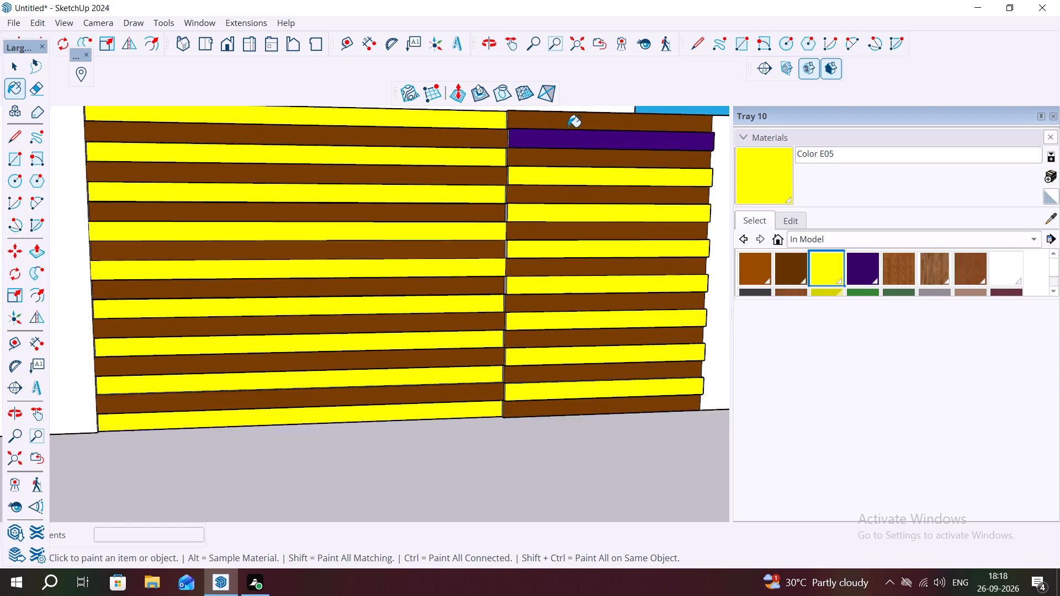
click(577, 145)
key(Escape)
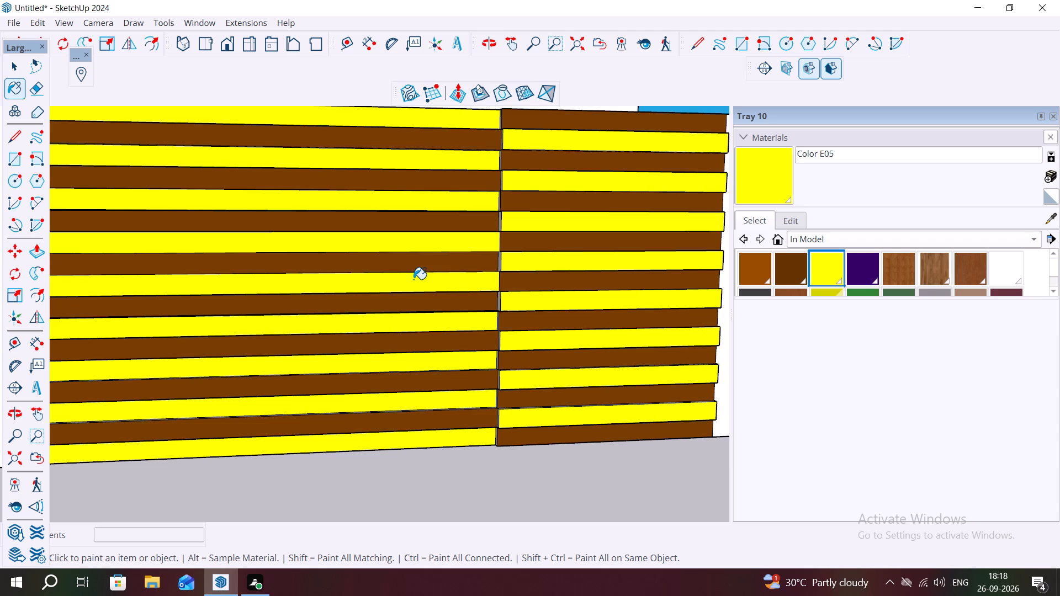
scroll(544, 377, down, 5)
key(Escape)
key(space)
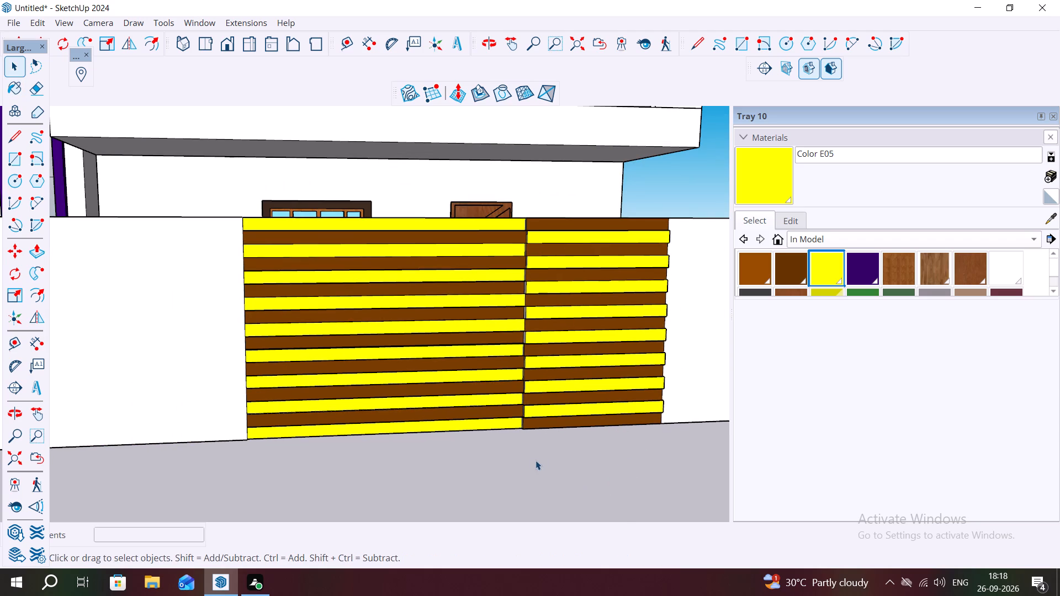
Examine the gate's slats from the side and the whole front facade from the front and above.
middle_drag(521, 390, 783, 371)
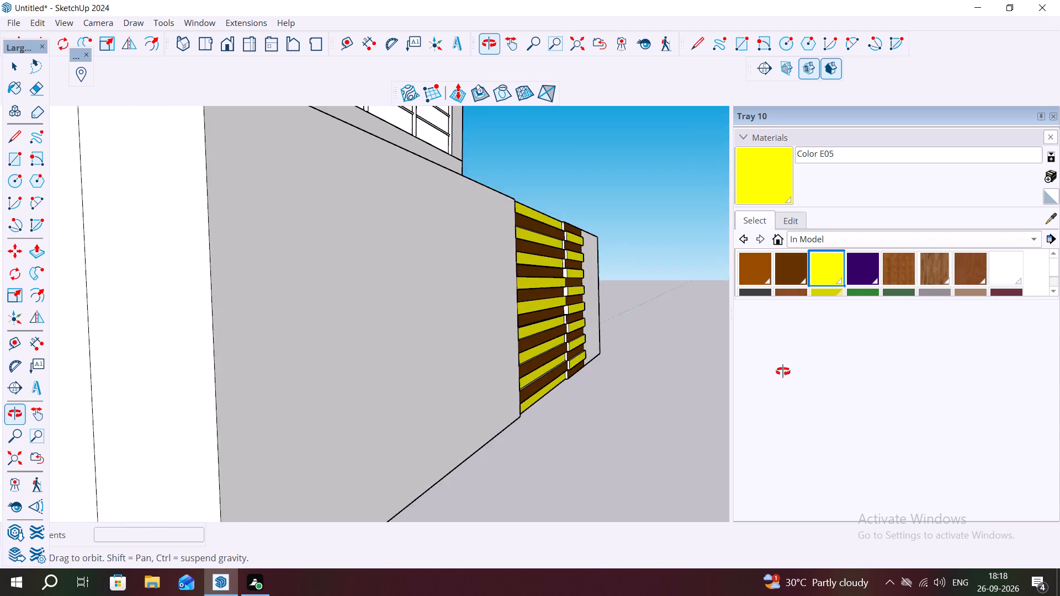
middle_drag(783, 371, 764, 370)
scroll(534, 302, up, 3)
scroll(492, 235, up, 2)
middle_drag(511, 230, 538, 239)
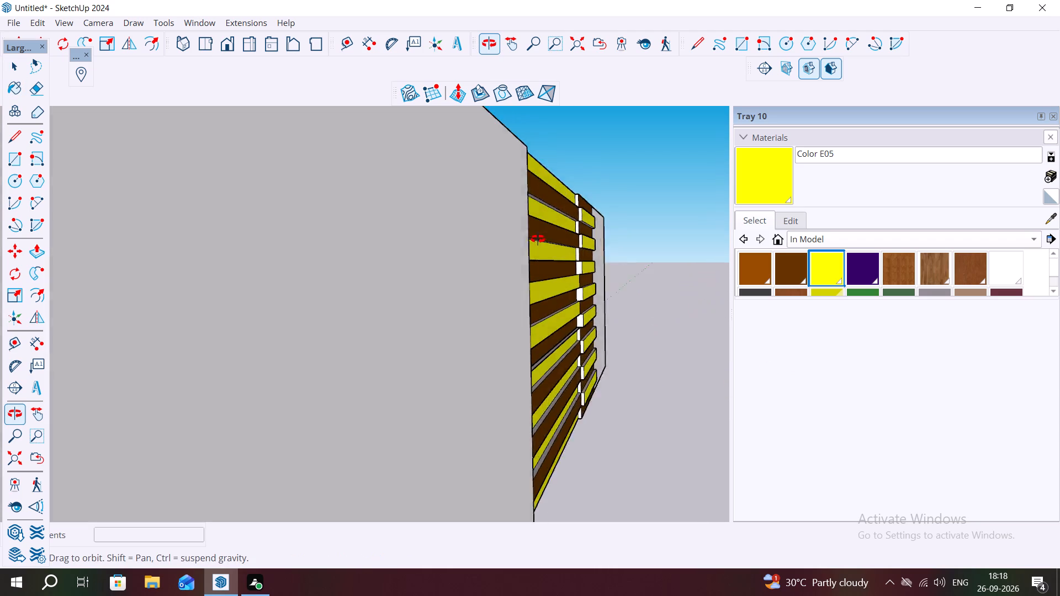
middle_drag(538, 239, 492, 251)
scroll(604, 315, down, 6)
middle_drag(659, 358, 646, 358)
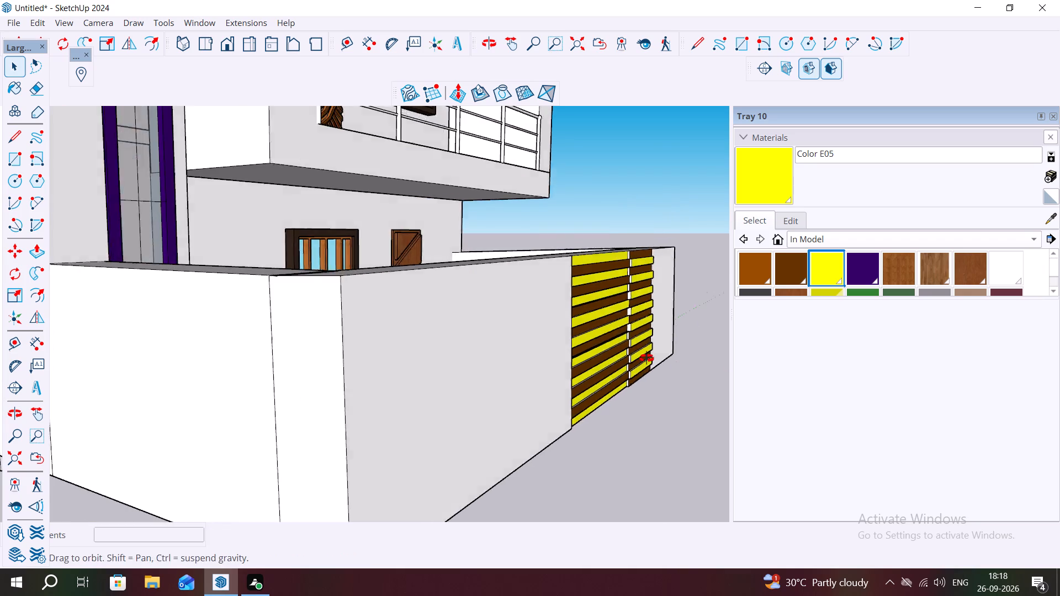
middle_drag(646, 358, 507, 392)
scroll(185, 289, down, 6)
middle_drag(362, 428, 322, 385)
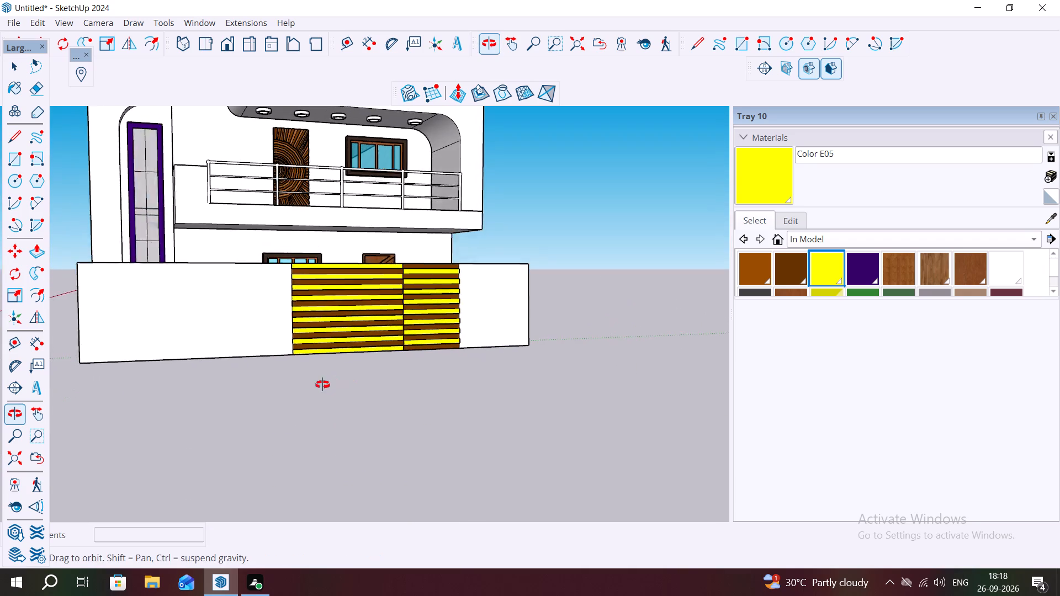
middle_drag(322, 385, 315, 384)
scroll(365, 409, up, 1)
scroll(365, 411, down, 6)
middle_drag(388, 438, 377, 445)
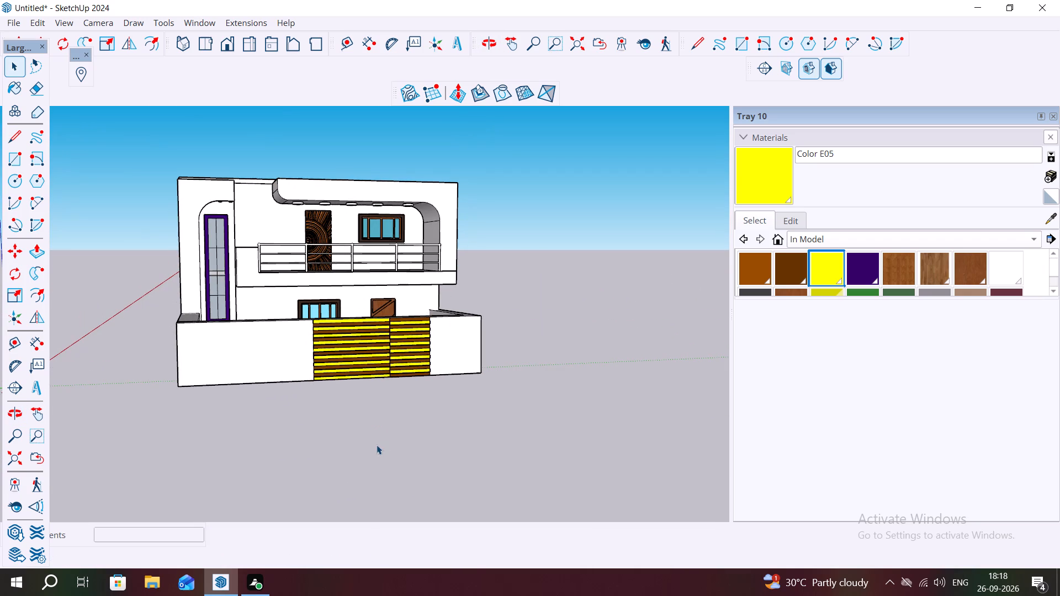
middle_drag(434, 437, 463, 491)
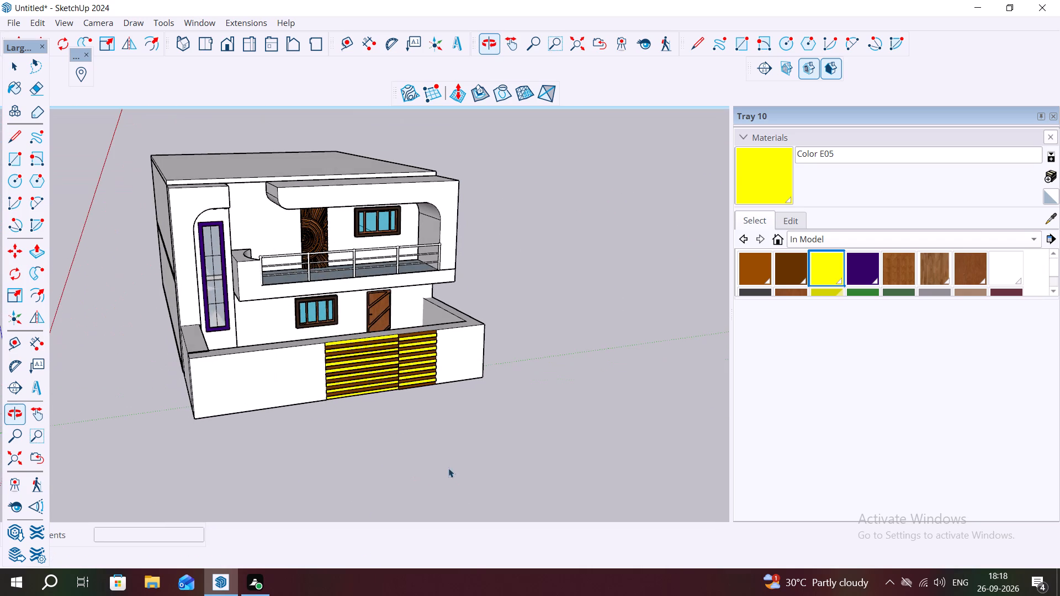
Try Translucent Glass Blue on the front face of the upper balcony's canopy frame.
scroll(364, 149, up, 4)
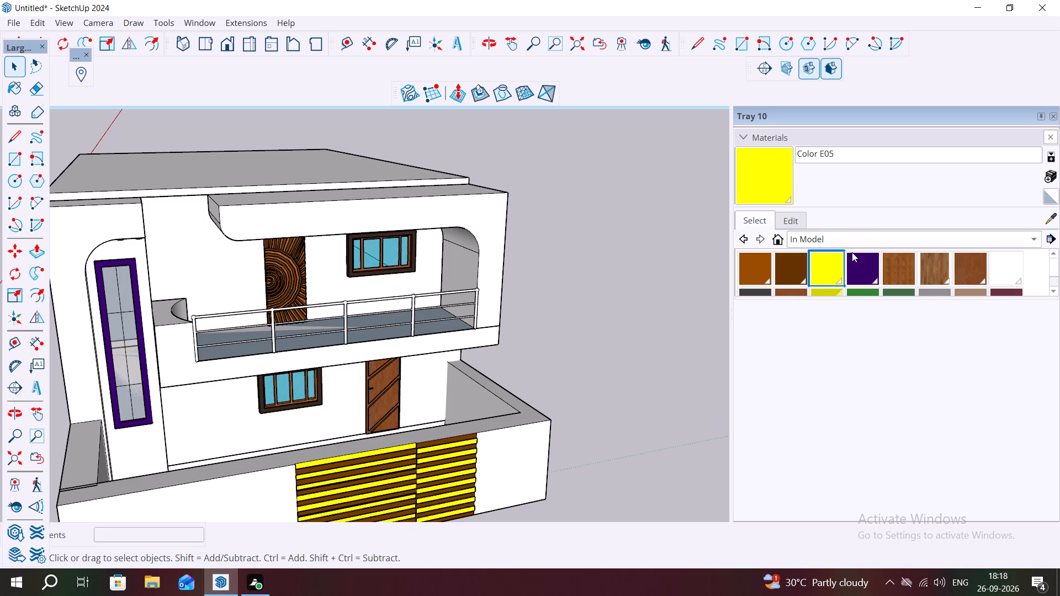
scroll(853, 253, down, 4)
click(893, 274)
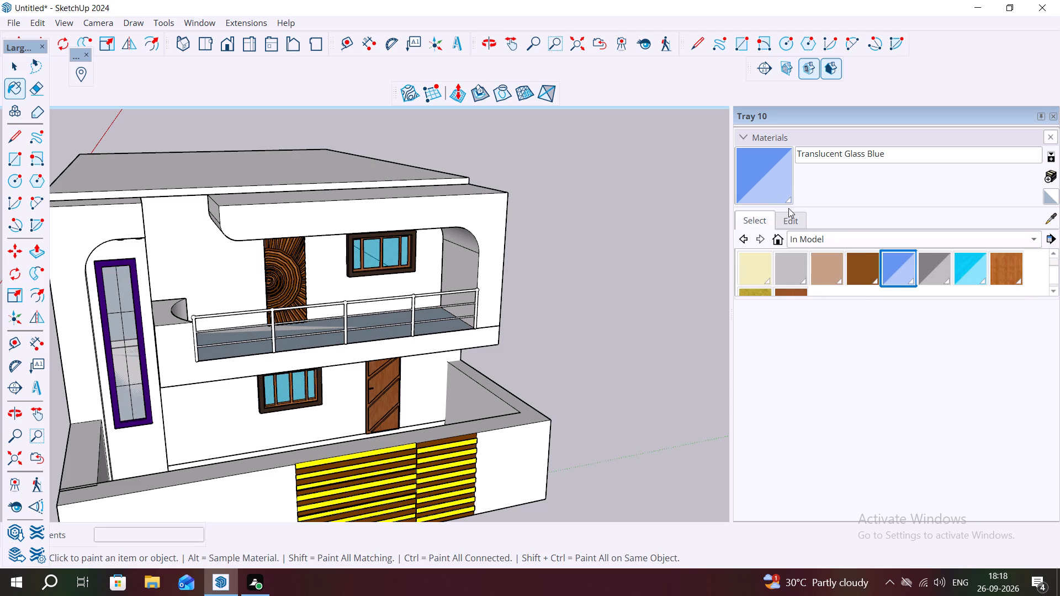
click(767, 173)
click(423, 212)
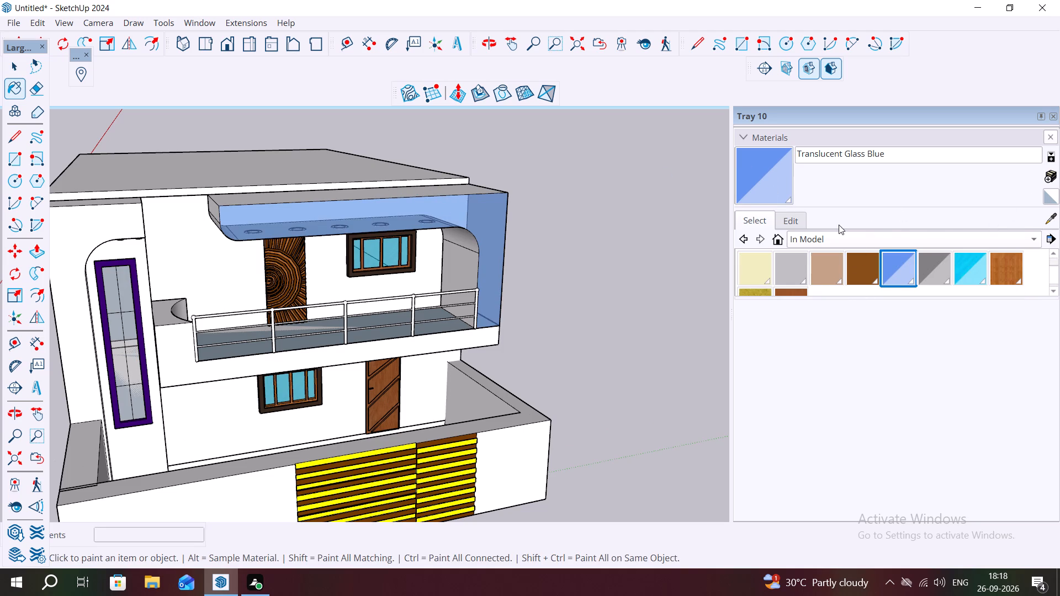
Browse the Colors material collection for a replacement shade for the balcony canopy frame.
click(834, 242)
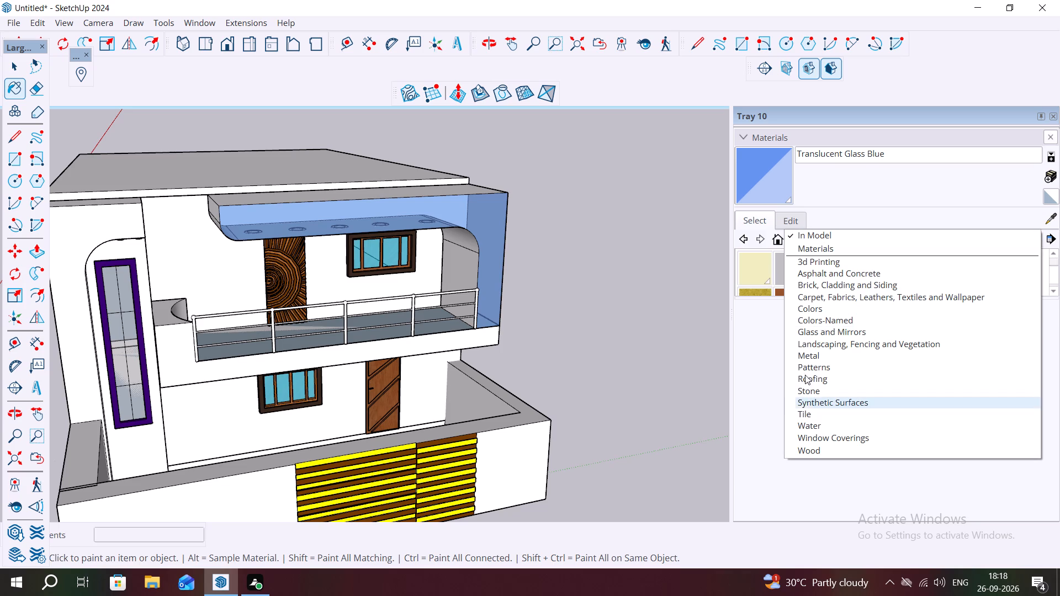
click(813, 311)
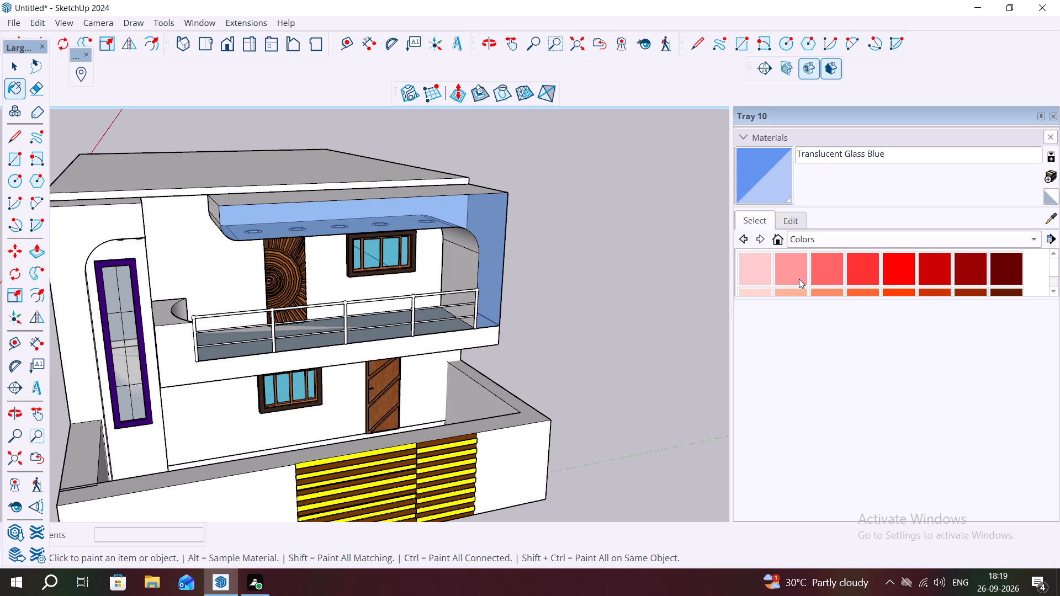
scroll(914, 276, down, 10)
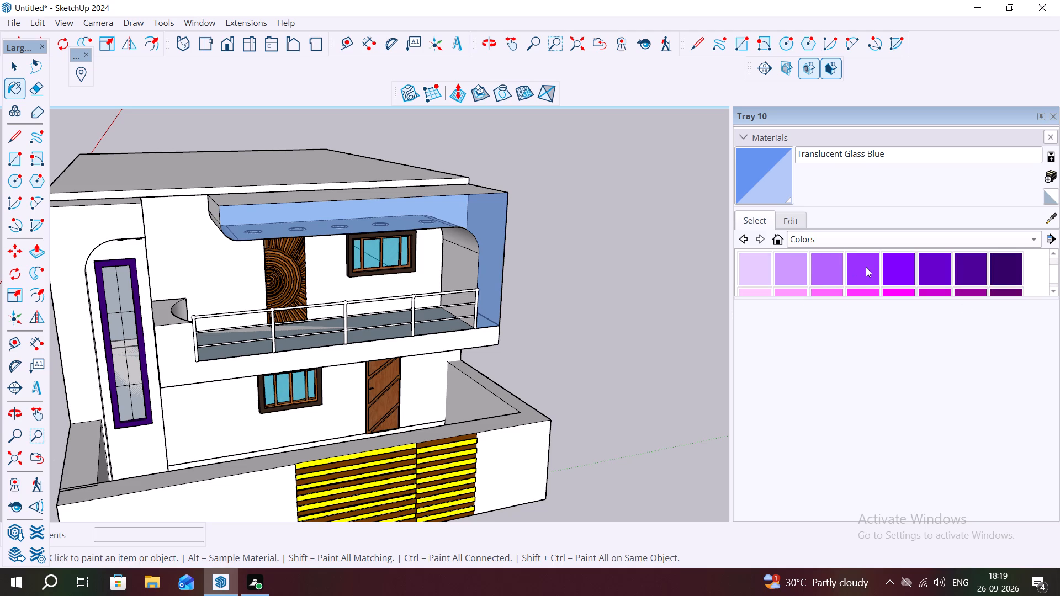
scroll(866, 265, down, 7)
scroll(840, 264, up, 7)
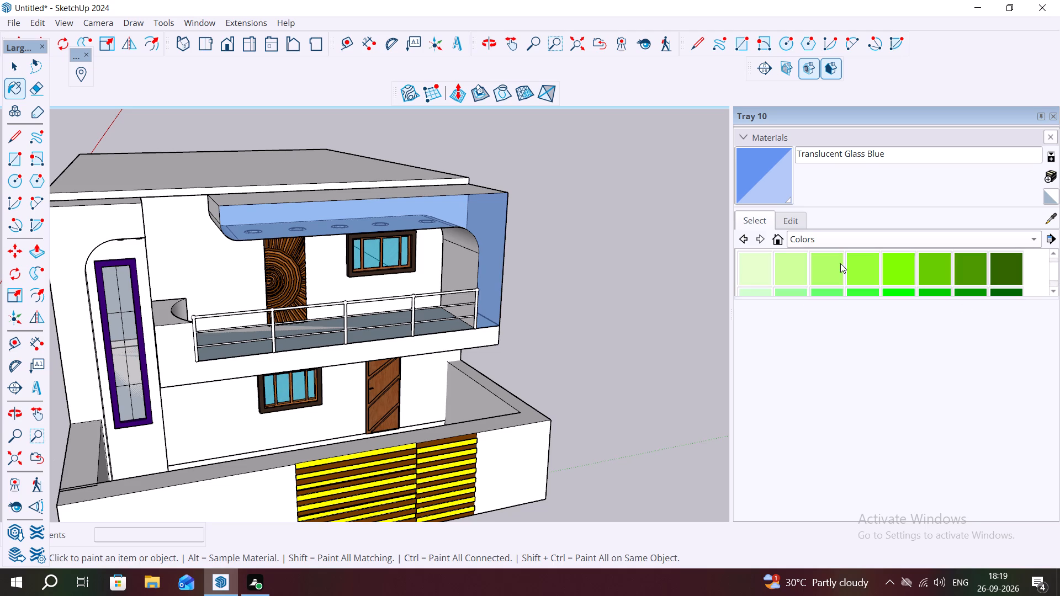
scroll(840, 263, up, 3)
Paint the balcony canopy frame's front face with Formica Blue from the Synthetic Surfaces collection.
click(957, 242)
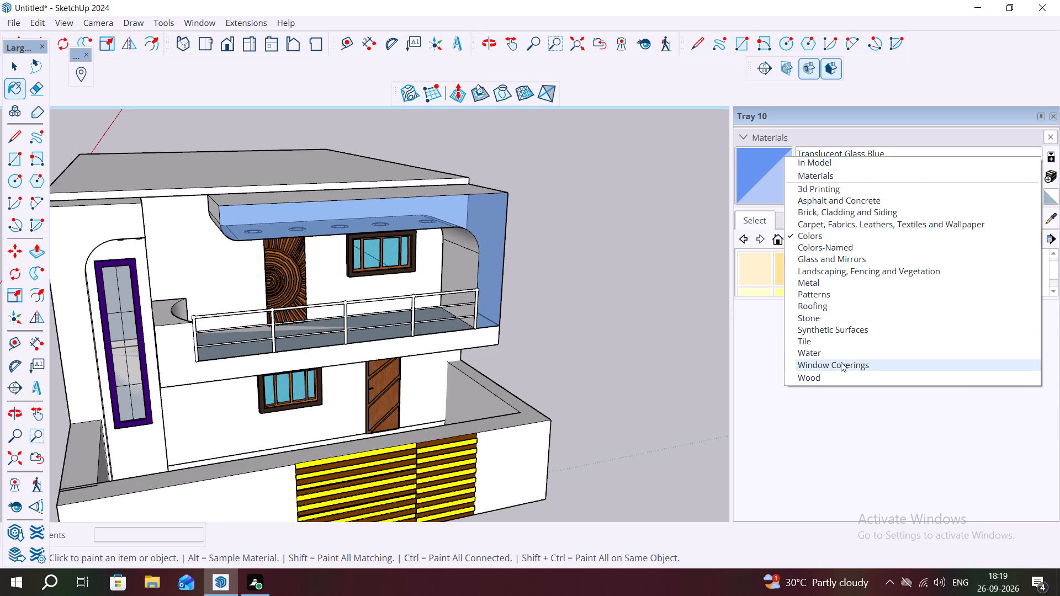
click(836, 331)
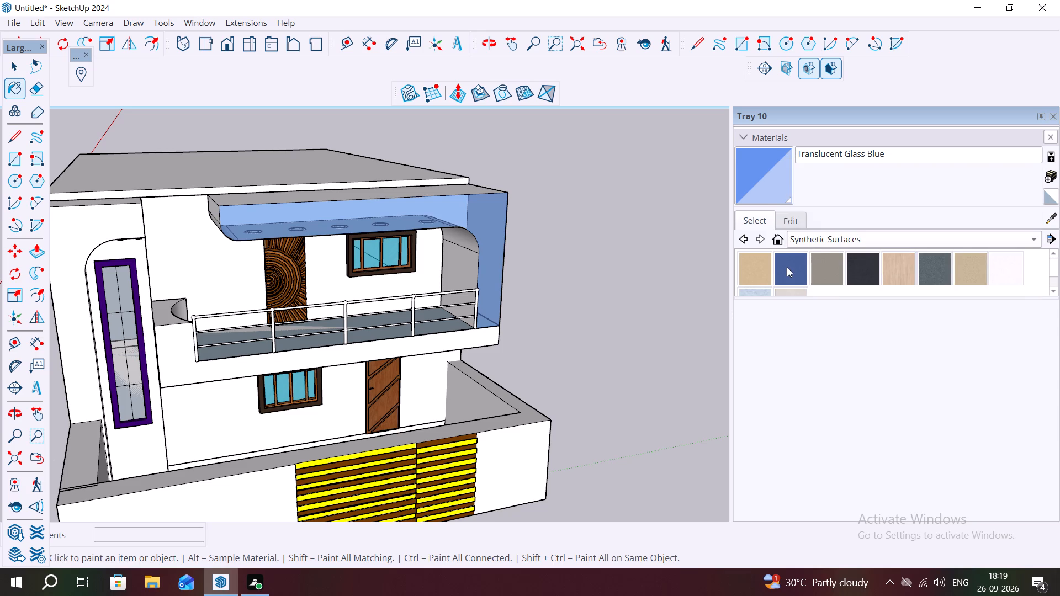
click(787, 267)
click(369, 216)
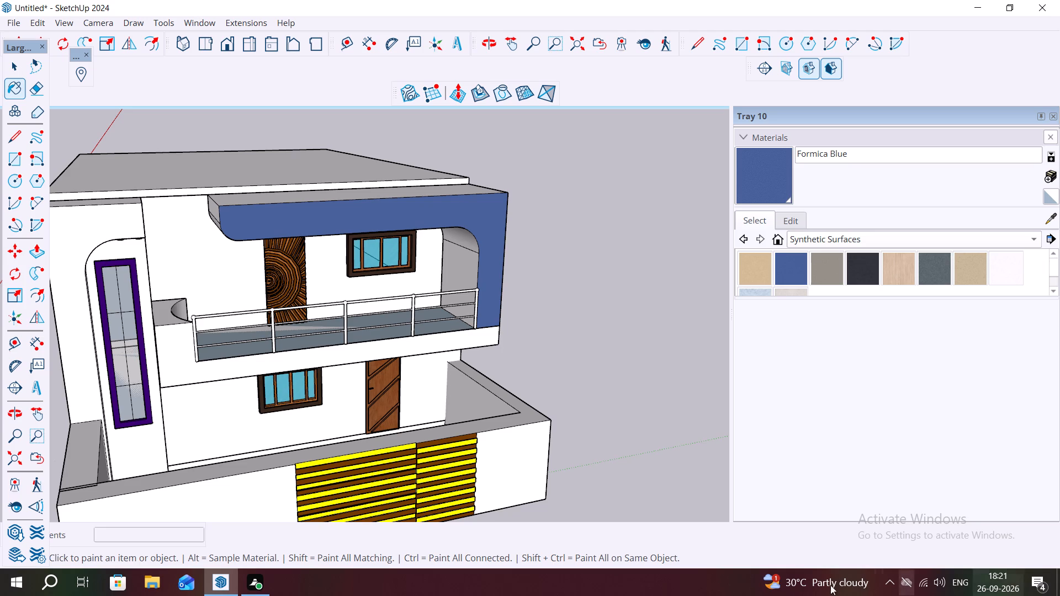
Paint the balcony canopy's top face, its free end face and the curved surface below that end with Formica Blue.
scroll(575, 451, down, 2)
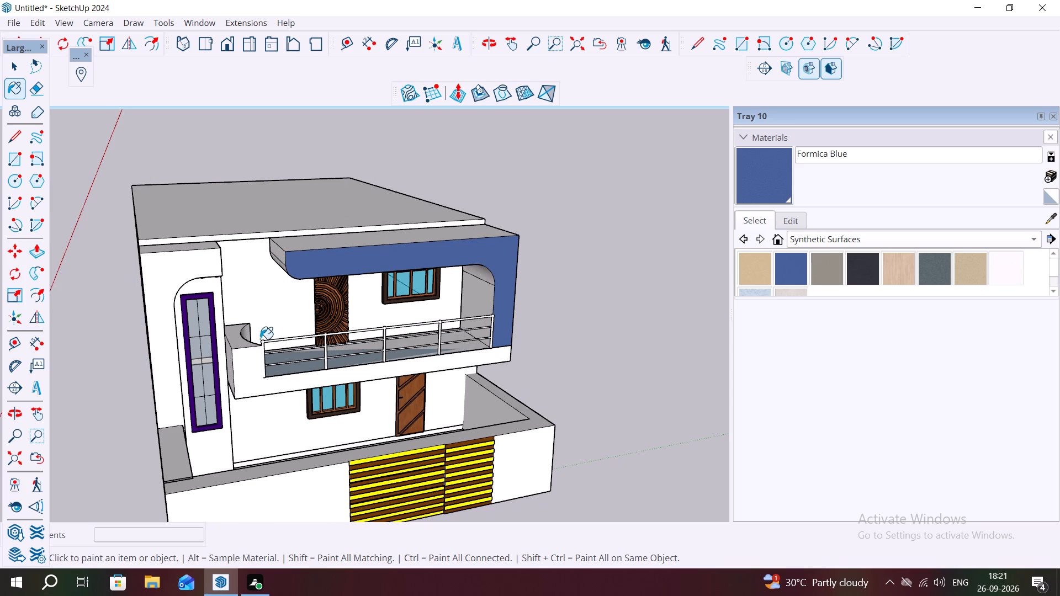
scroll(263, 242, up, 1)
middle_drag(312, 249, 377, 364)
click(377, 274)
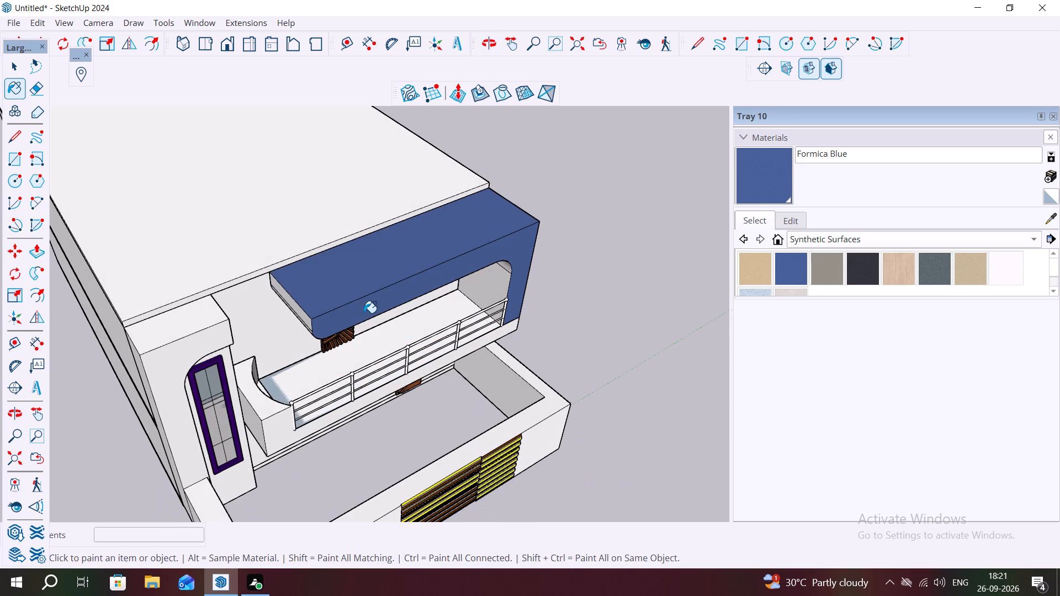
scroll(364, 313, up, 1)
middle_drag(370, 300, 453, 207)
scroll(336, 268, up, 4)
click(301, 268)
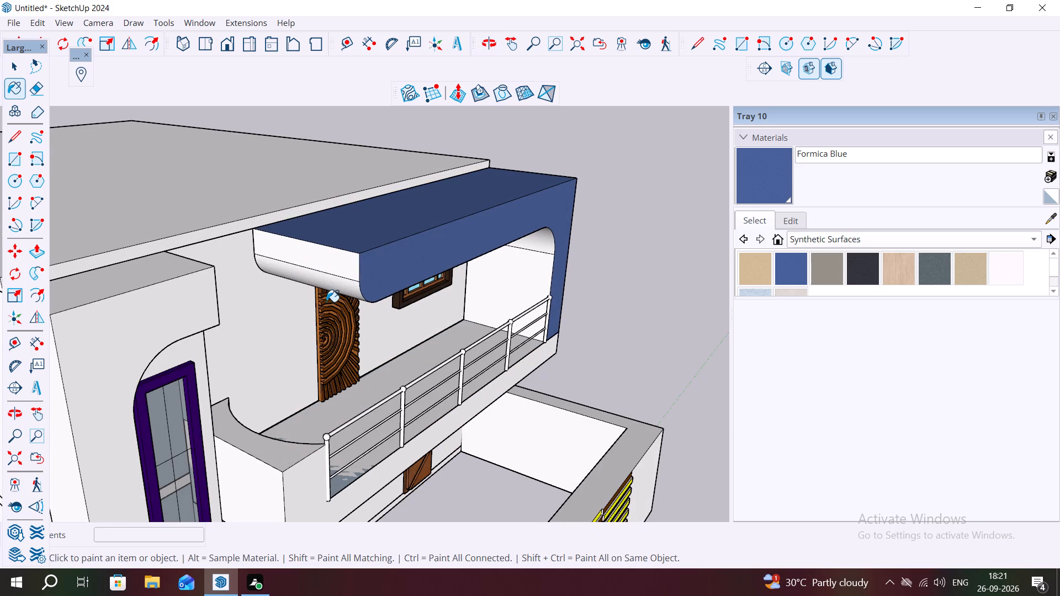
click(330, 272)
scroll(329, 267, up, 1)
click(339, 285)
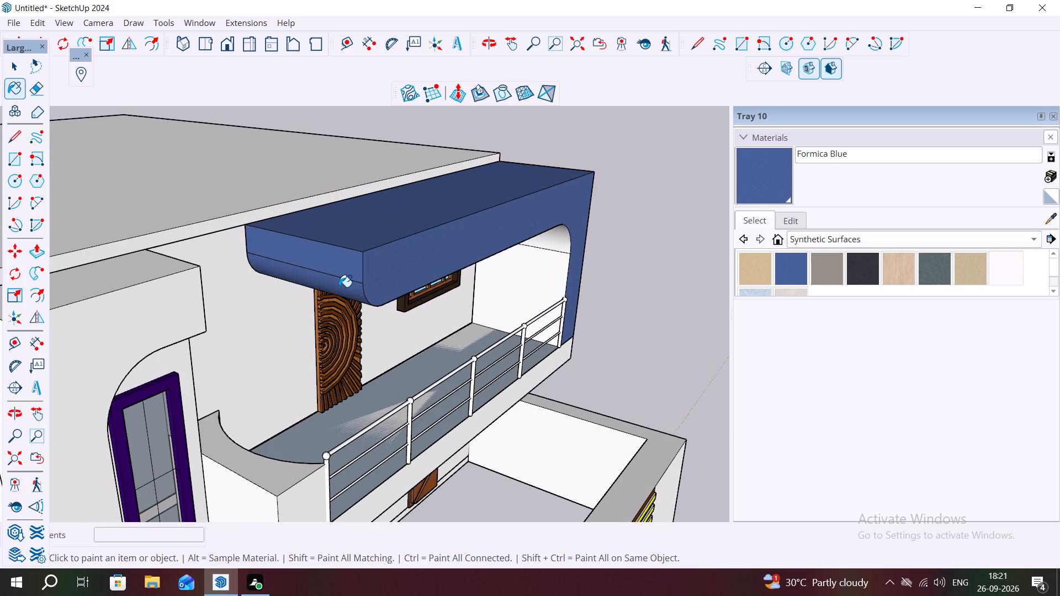
Paint the canopy's underside, curved and straight inner side faces, and outer side face with Formica Blue.
scroll(452, 313, down, 1)
middle_drag(444, 291, 399, 33)
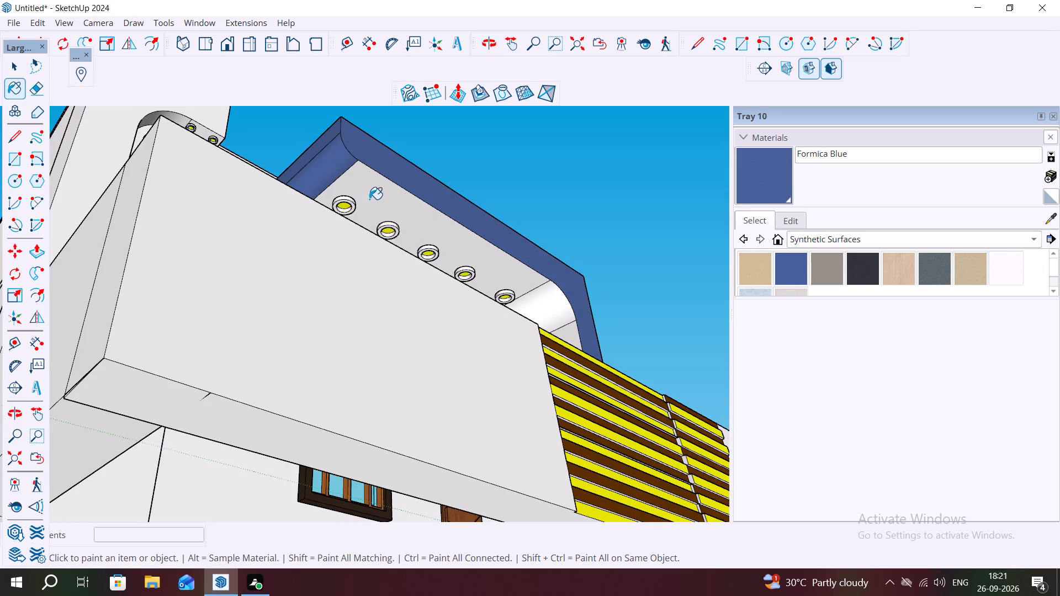
click(369, 199)
middle_drag(485, 235, 524, 347)
click(531, 266)
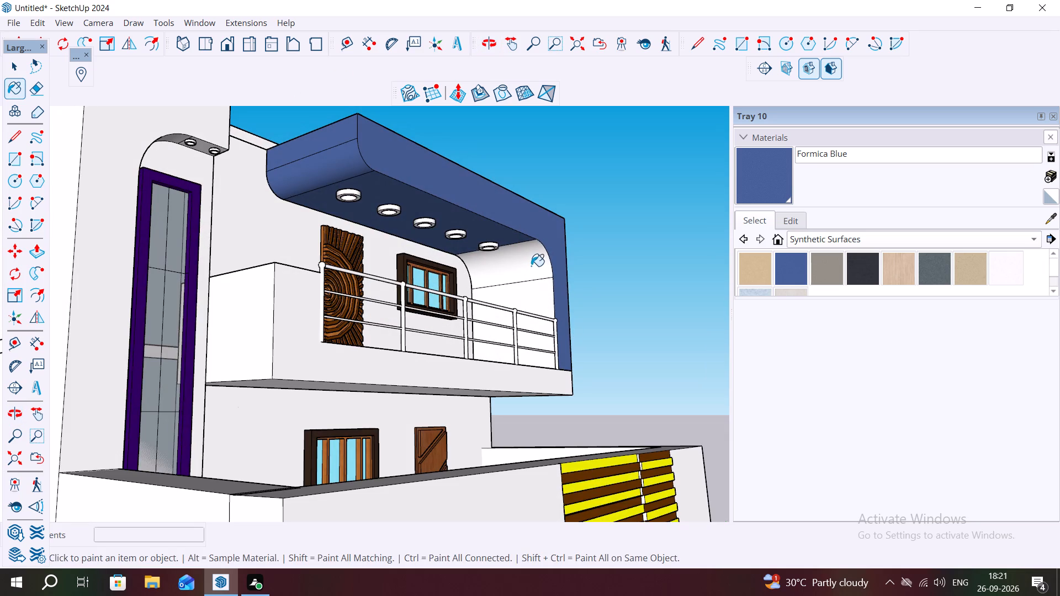
click(545, 299)
middle_drag(554, 304, 162, 361)
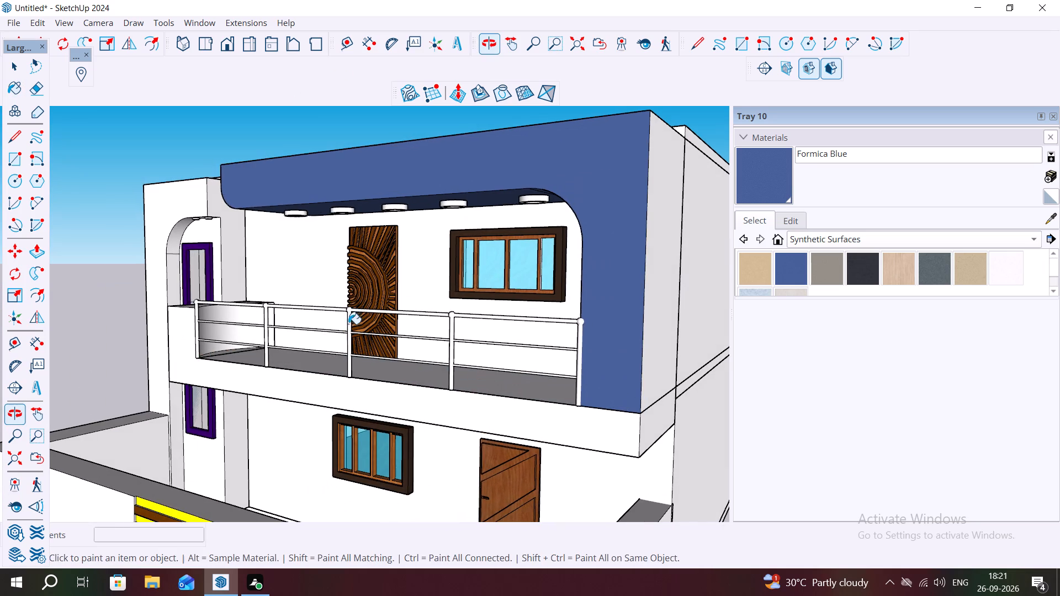
middle_drag(639, 296, 560, 413)
click(592, 382)
scroll(590, 372, down, 4)
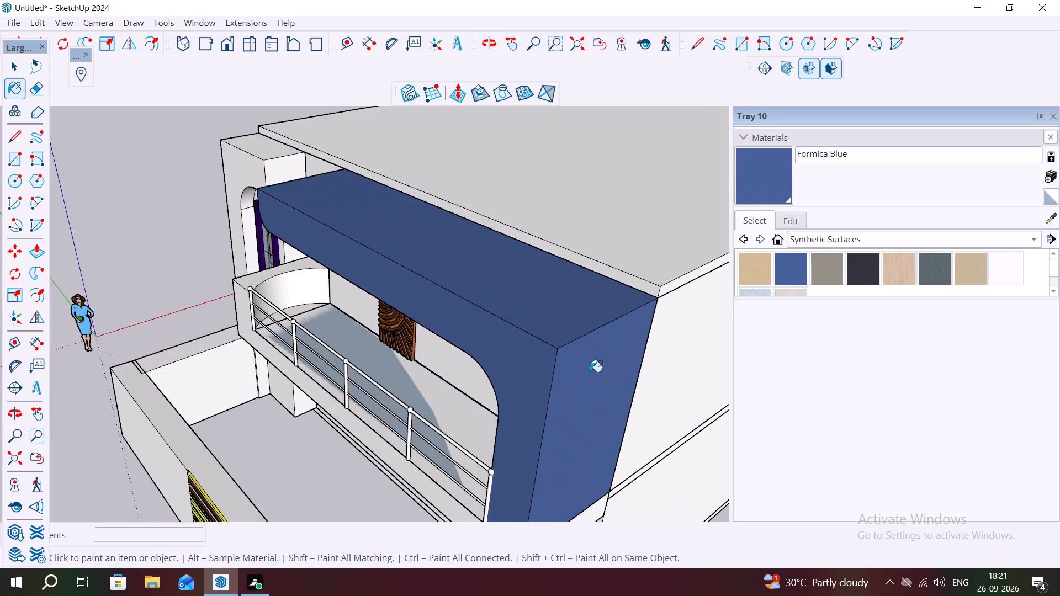
middle_drag(562, 361, 678, 337)
middle_drag(420, 384, 630, 375)
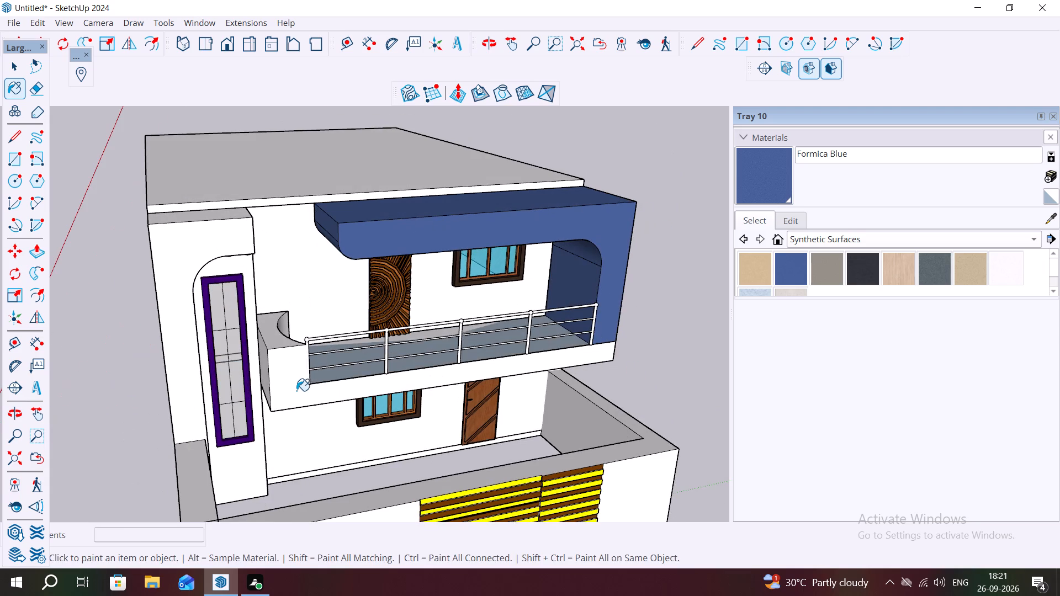
Paint the whole slab group, including the balcony parapet and the roof and floor slabs, with Formica Blue.
scroll(296, 391, up, 1)
click(276, 376)
scroll(419, 412, down, 2)
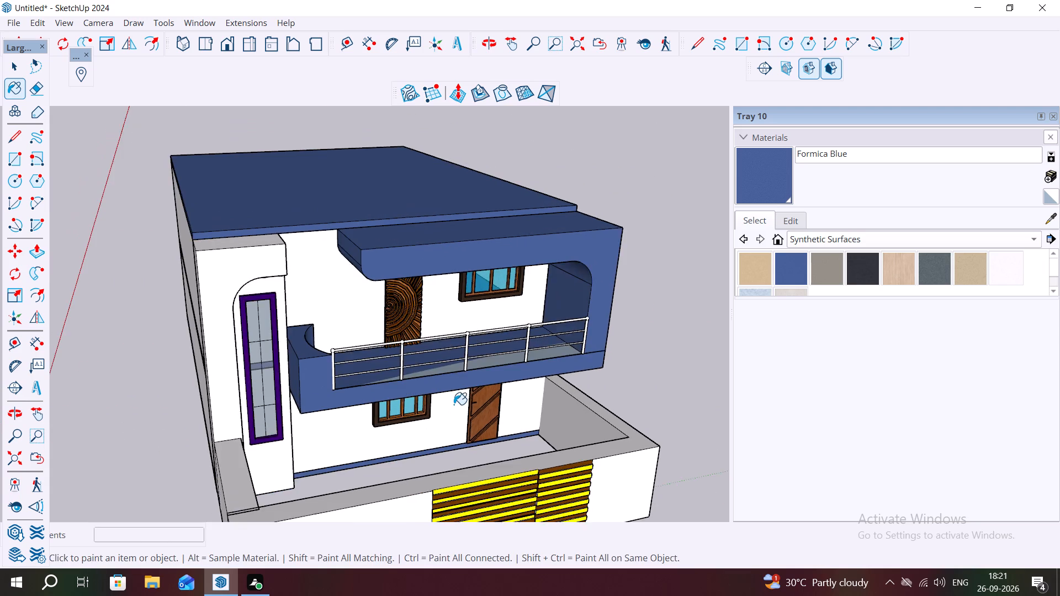
Examine the painted house from the front, the side and below.
scroll(454, 401, down, 3)
middle_drag(493, 406, 394, 327)
middle_click(401, 331)
scroll(655, 443, down, 1)
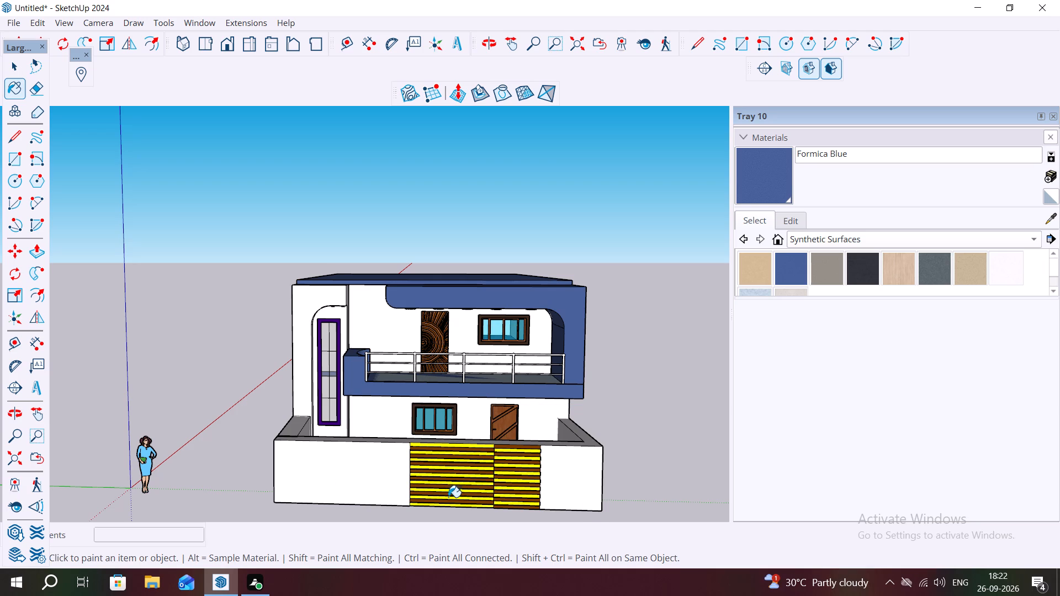
middle_drag(337, 428, 500, 461)
middle_drag(458, 437, 452, 417)
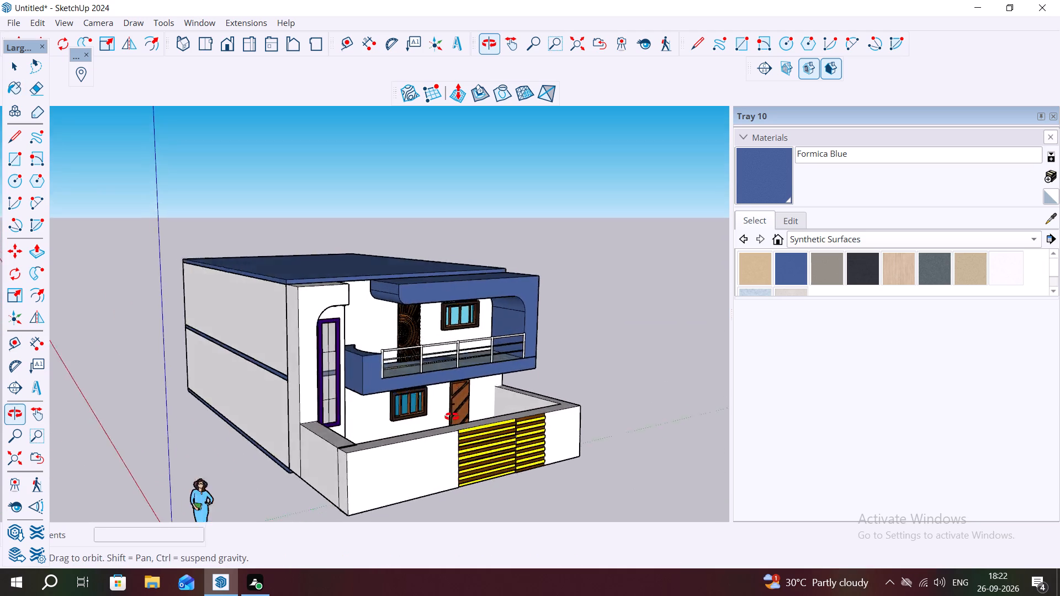
middle_drag(452, 417, 438, 331)
middle_drag(394, 486, 383, 385)
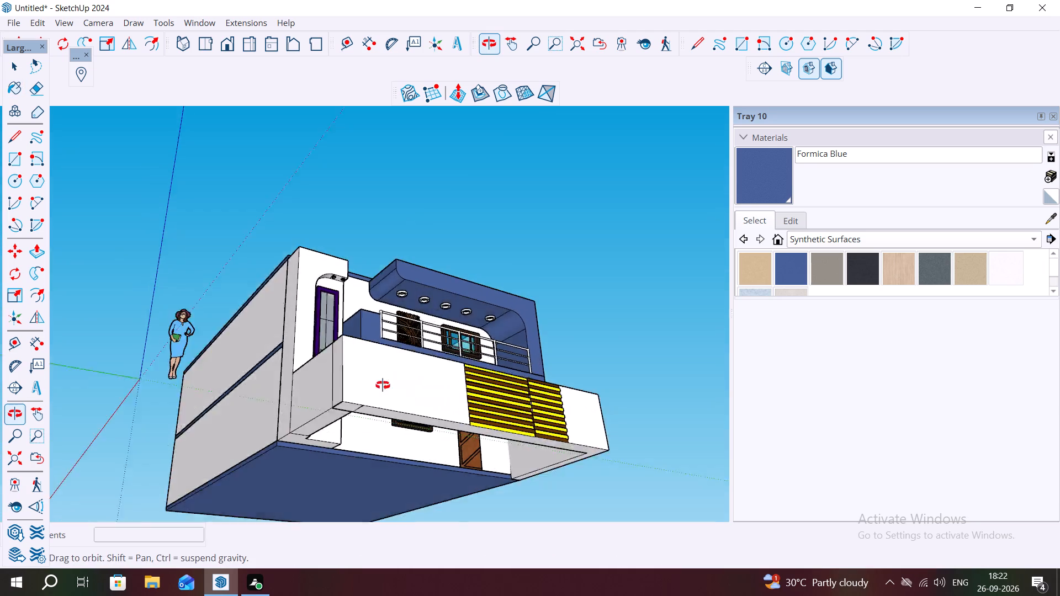
middle_drag(383, 385, 362, 376)
Open the ground slab inside its group and push/pull its front face outward about 9' 11 3/4".
scroll(340, 457, up, 5)
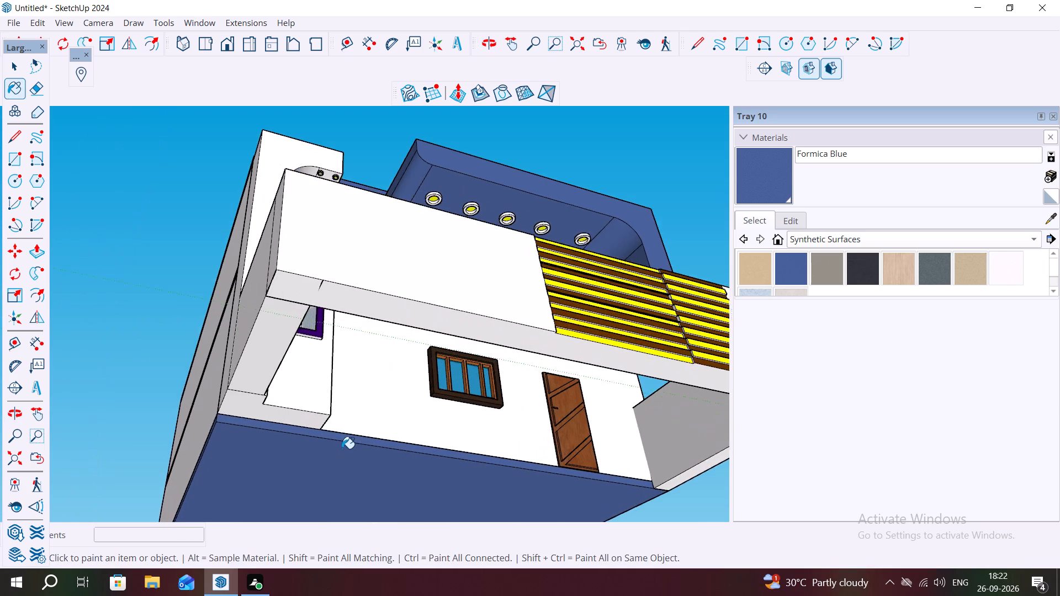
middle_drag(342, 449, 352, 480)
scroll(352, 467, up, 1)
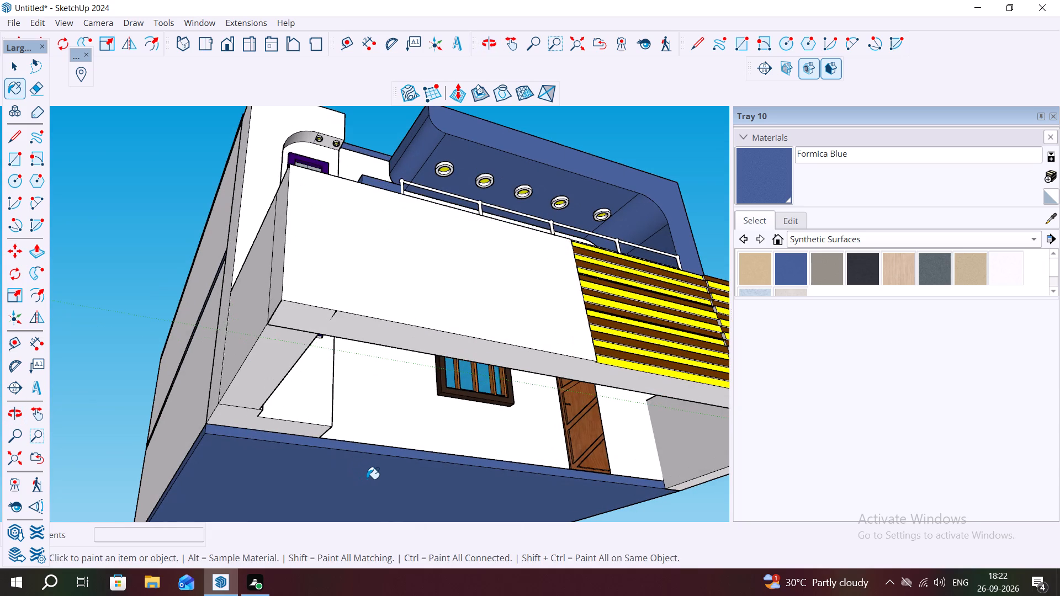
key(Escape)
key(space)
click(390, 452)
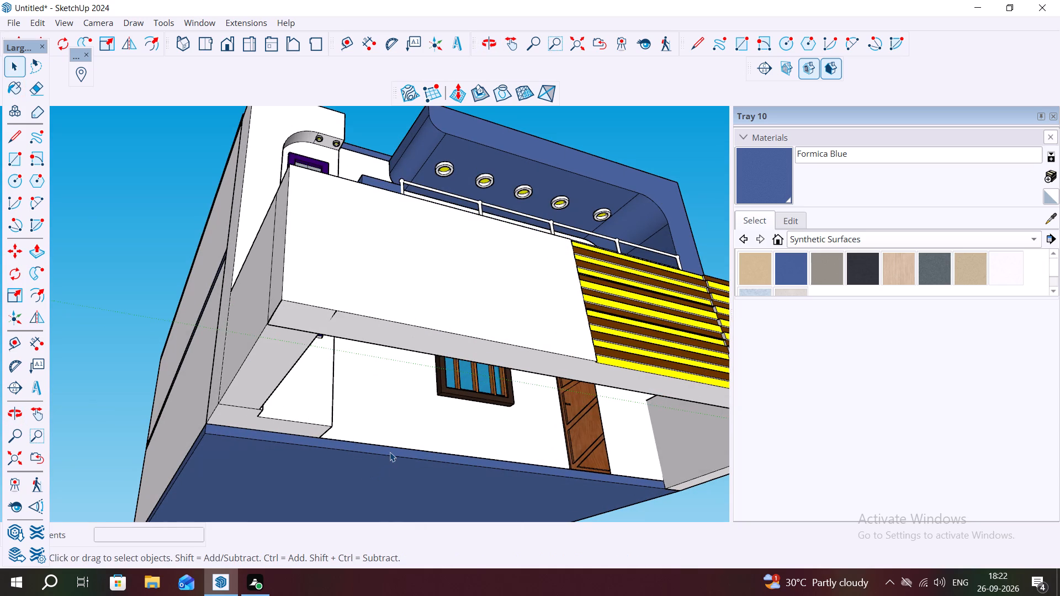
click(390, 452)
click(390, 452)
scroll(390, 452, up, 1)
middle_drag(390, 452, 375, 490)
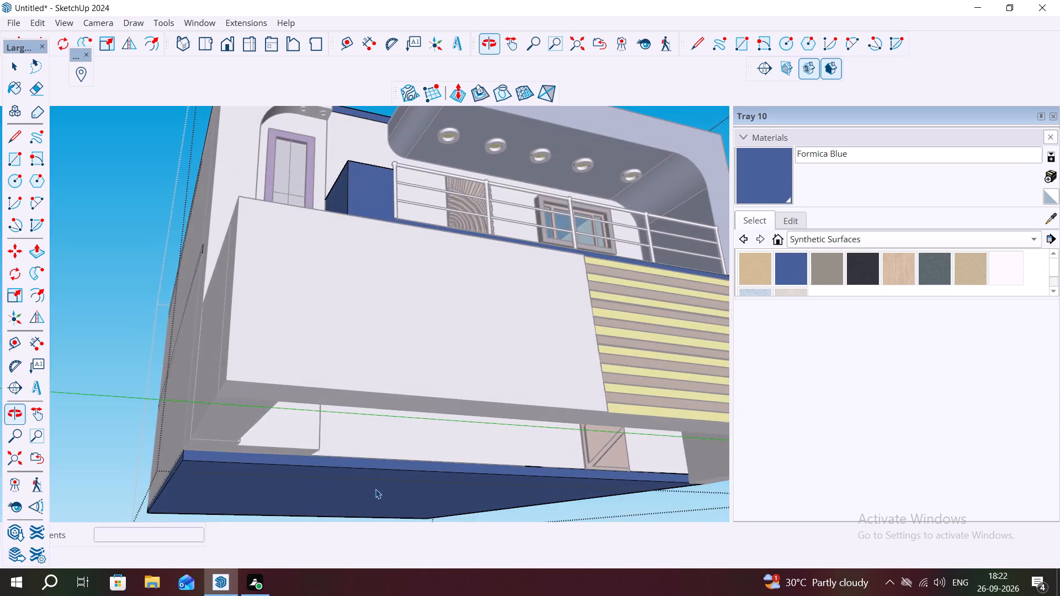
scroll(377, 478, up, 6)
triple_click(391, 461)
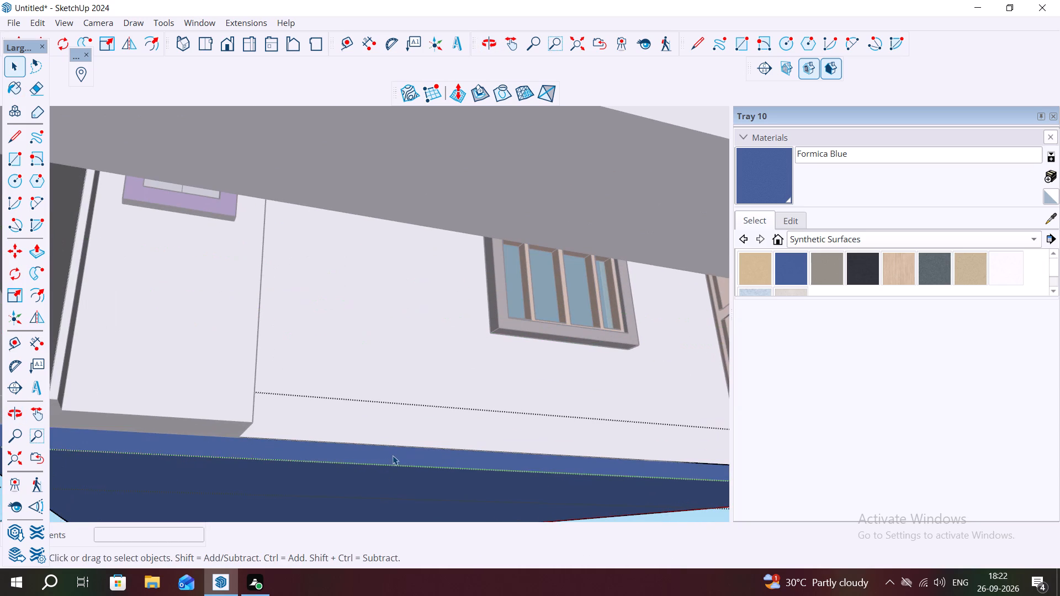
double_click(393, 455)
key(p)
drag(393, 451, 409, 453)
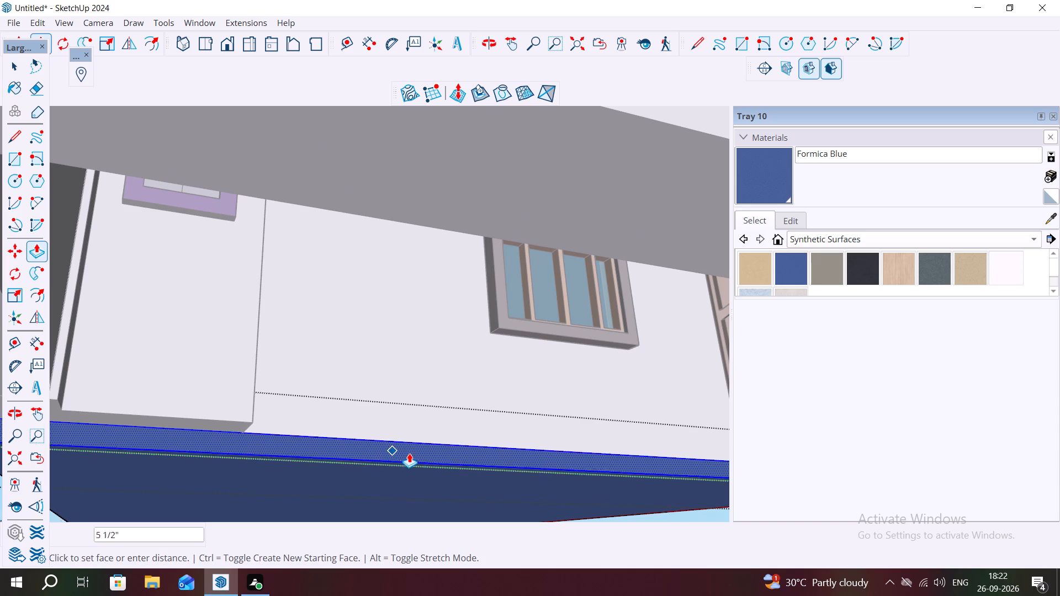
drag(409, 453, 661, 313)
scroll(662, 310, down, 2)
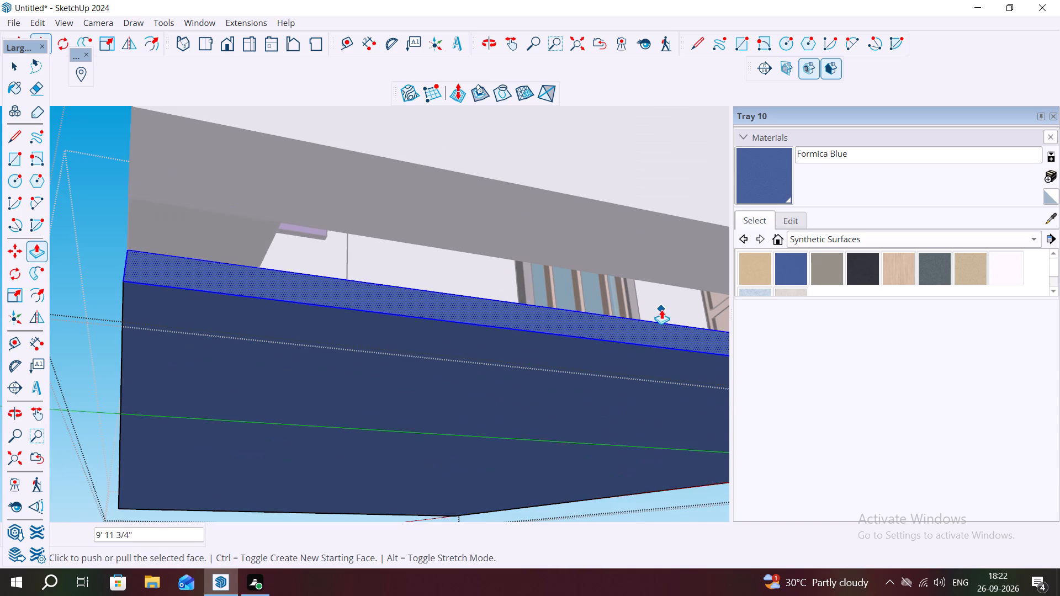
Extend the ground slab's front face slightly beyond the front compound wall, and leave the group.
drag(655, 327, 655, 304)
middle_drag(490, 370, 479, 460)
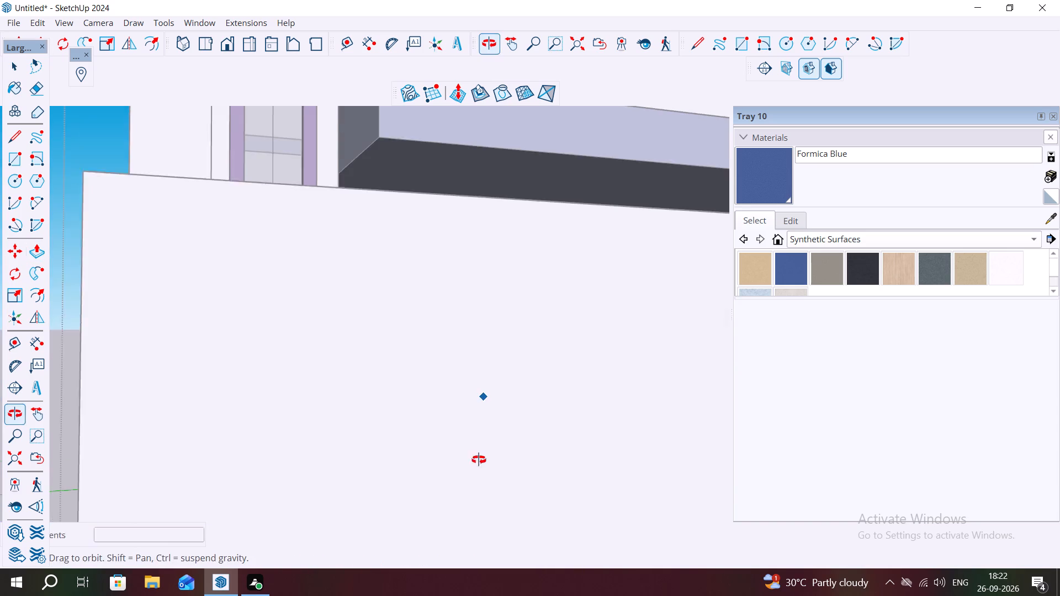
middle_drag(479, 460, 479, 461)
scroll(455, 380, down, 7)
middle_drag(333, 459, 278, 259)
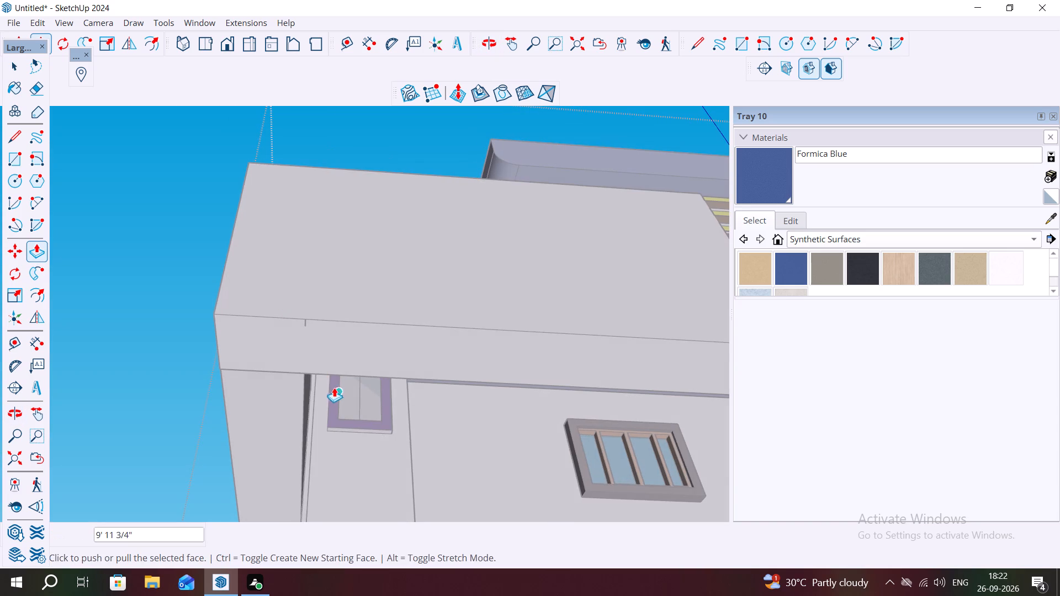
scroll(236, 354, down, 8)
drag(342, 460, 391, 254)
middle_drag(393, 249, 392, 269)
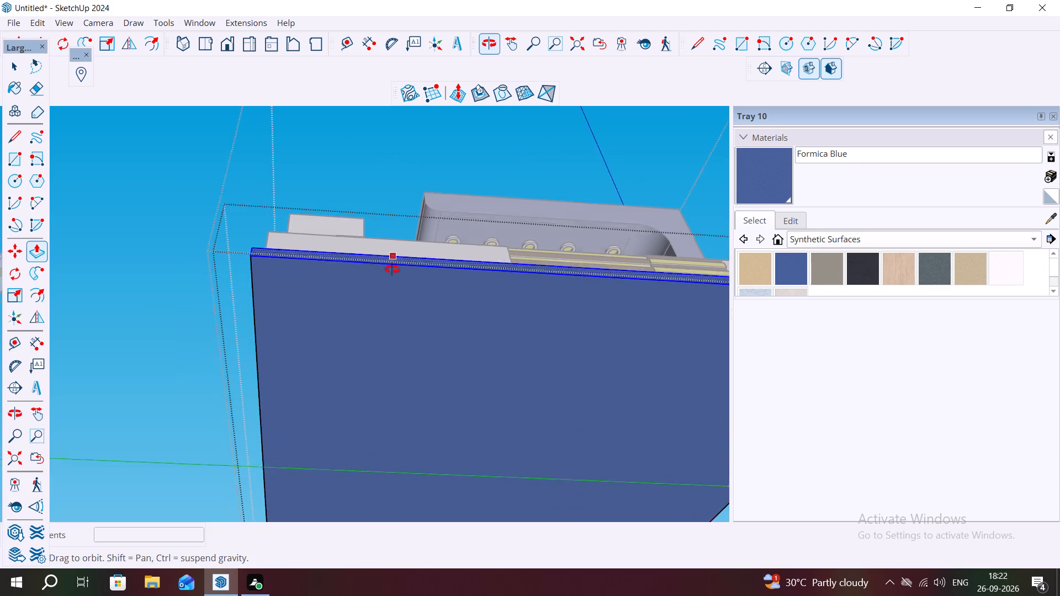
middle_drag(392, 269, 384, 455)
scroll(376, 431, down, 6)
middle_drag(409, 494, 419, 554)
key(space)
click(513, 511)
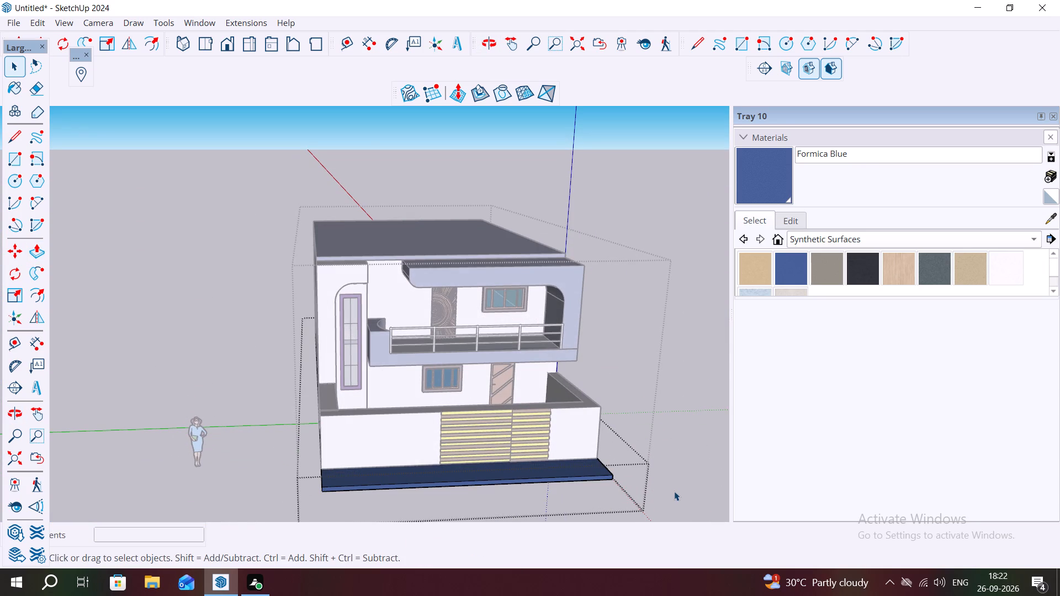
click(674, 491)
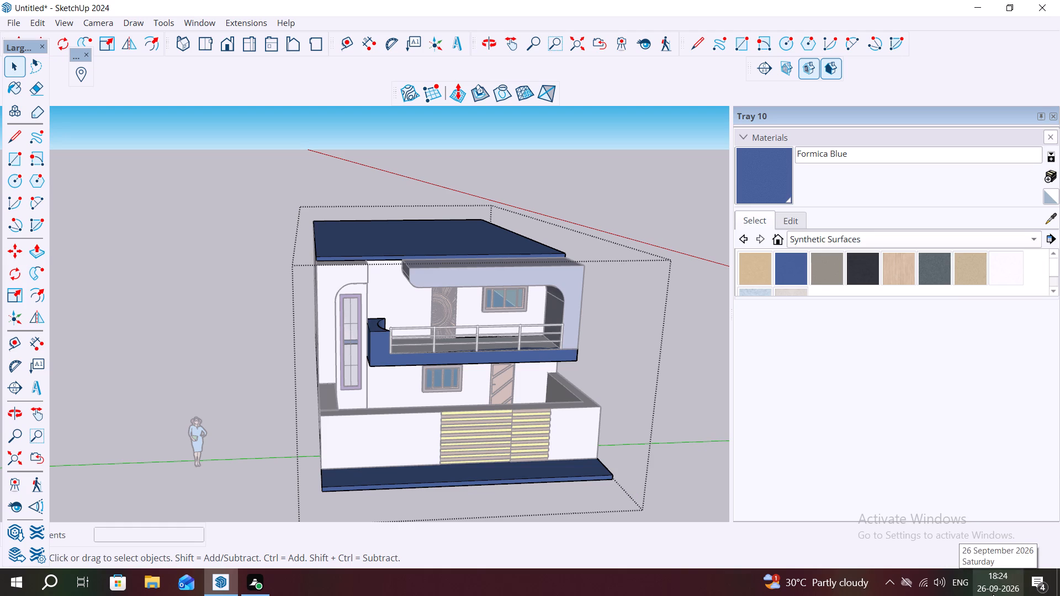
click(670, 350)
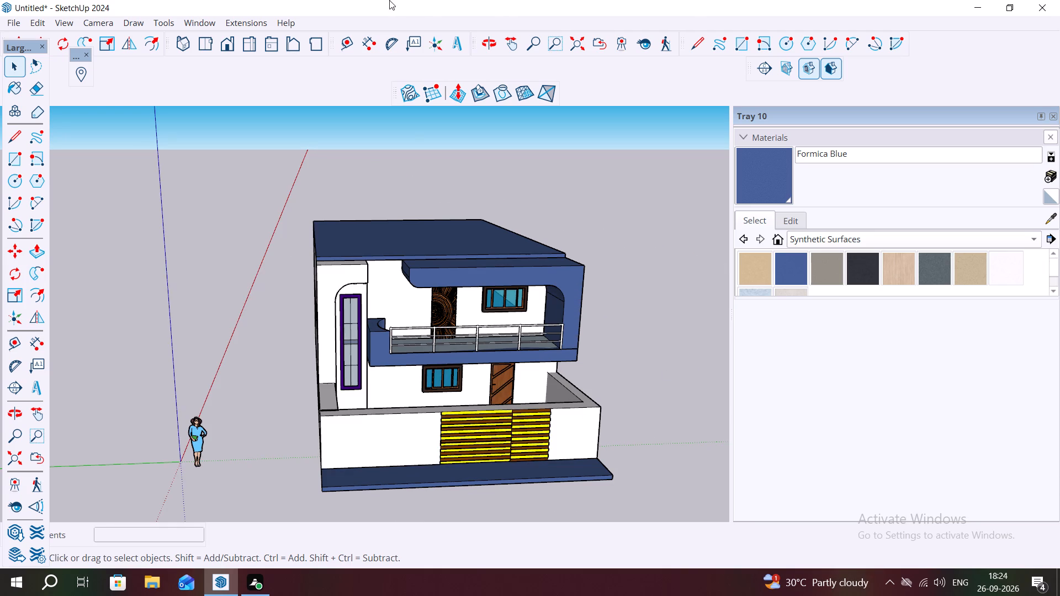
Examine the house exterior, checking the roof, canopy, balcony, front wall and extended ground slab.
scroll(411, 356, down, 1)
middle_drag(435, 347, 336, 250)
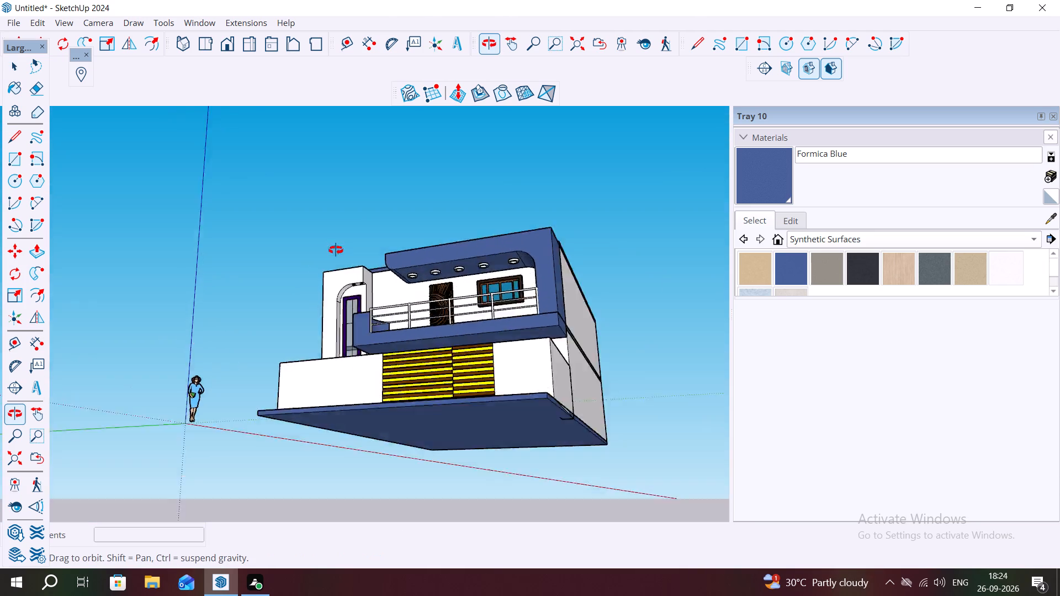
middle_drag(336, 250, 515, 350)
scroll(467, 247, up, 7)
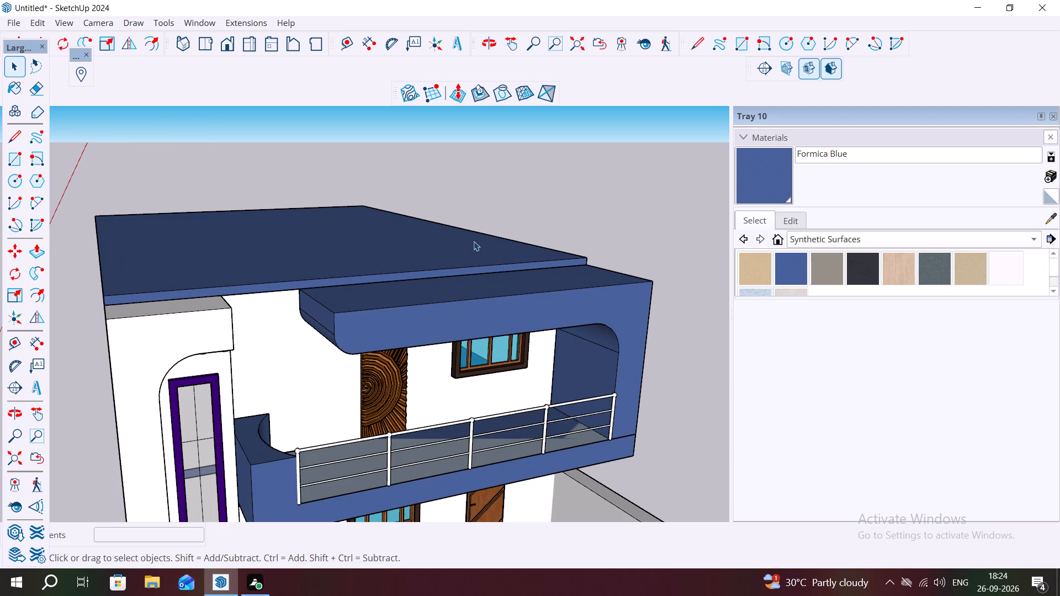
scroll(305, 515, down, 1)
middle_drag(315, 430, 256, 381)
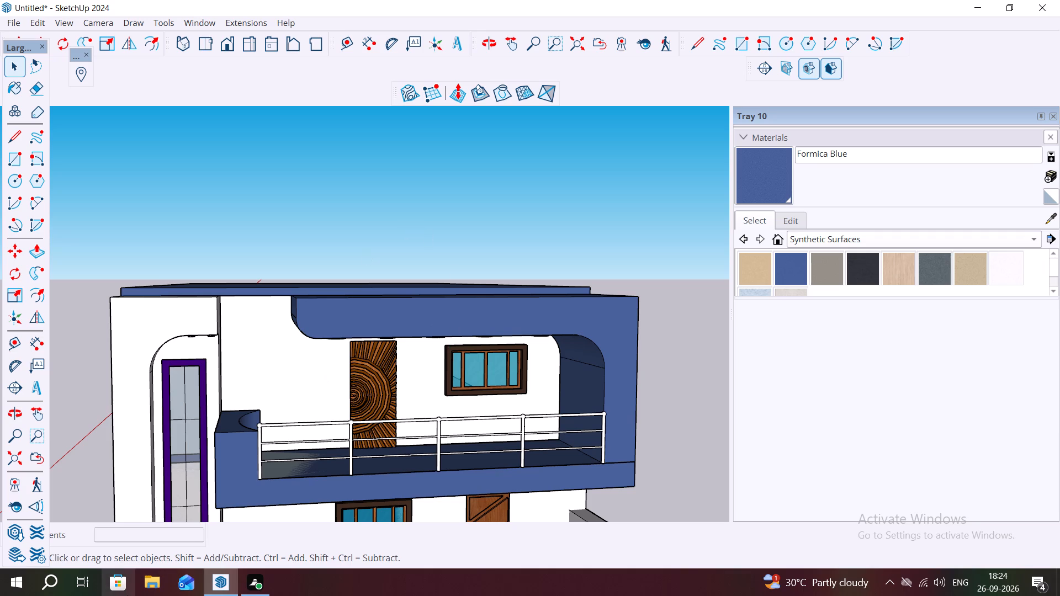
scroll(304, 293, down, 1)
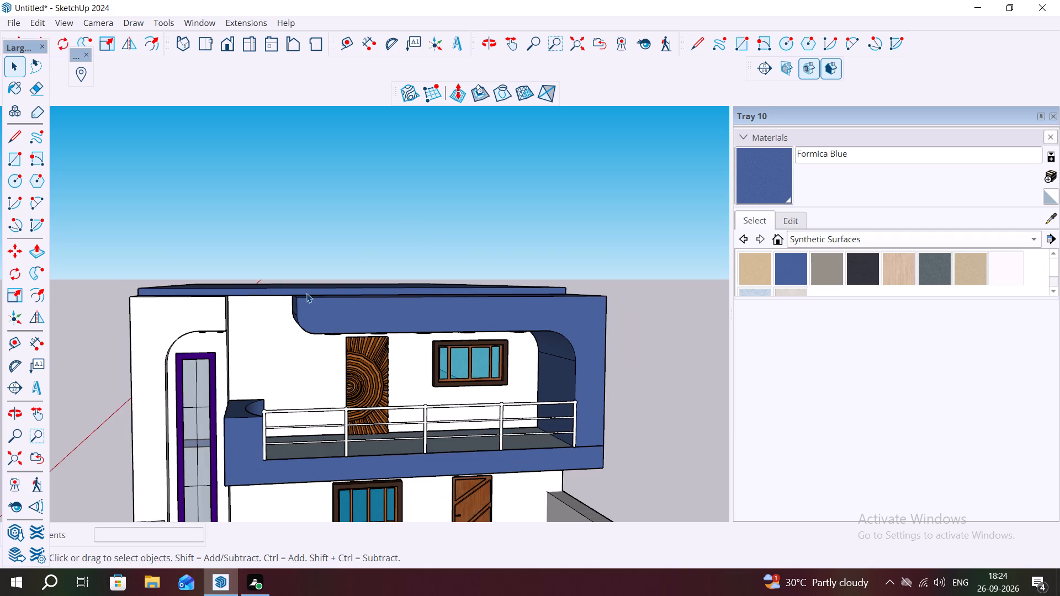
scroll(306, 293, down, 3)
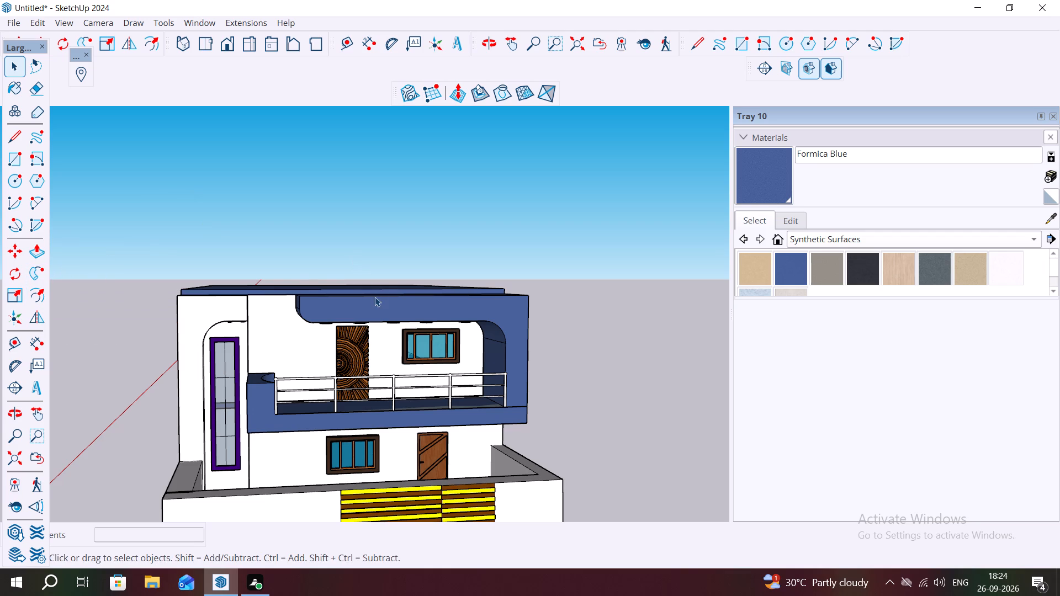
scroll(358, 266, down, 1)
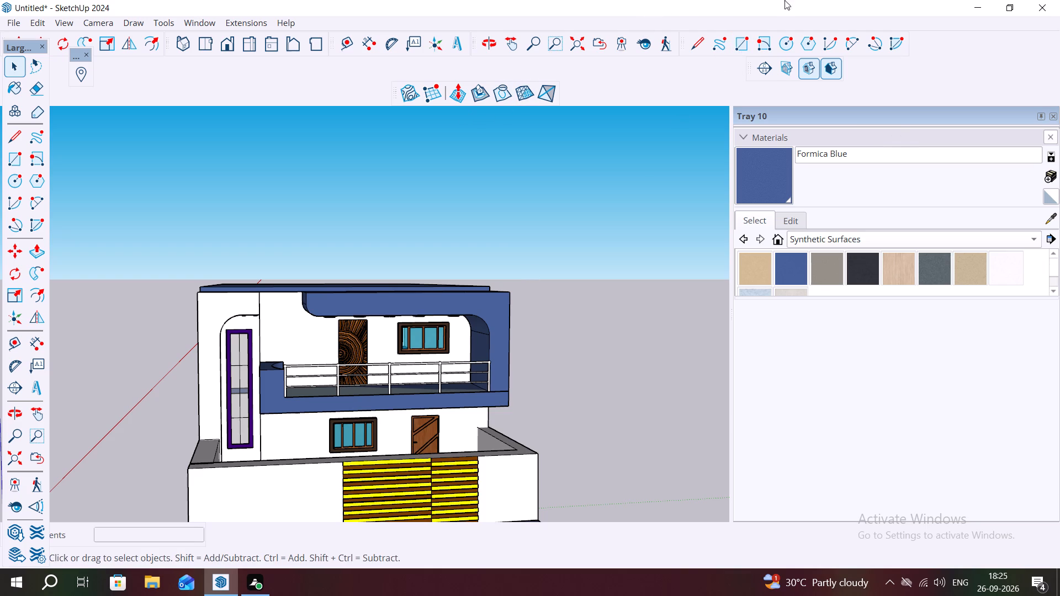
scroll(665, 57, down, 5)
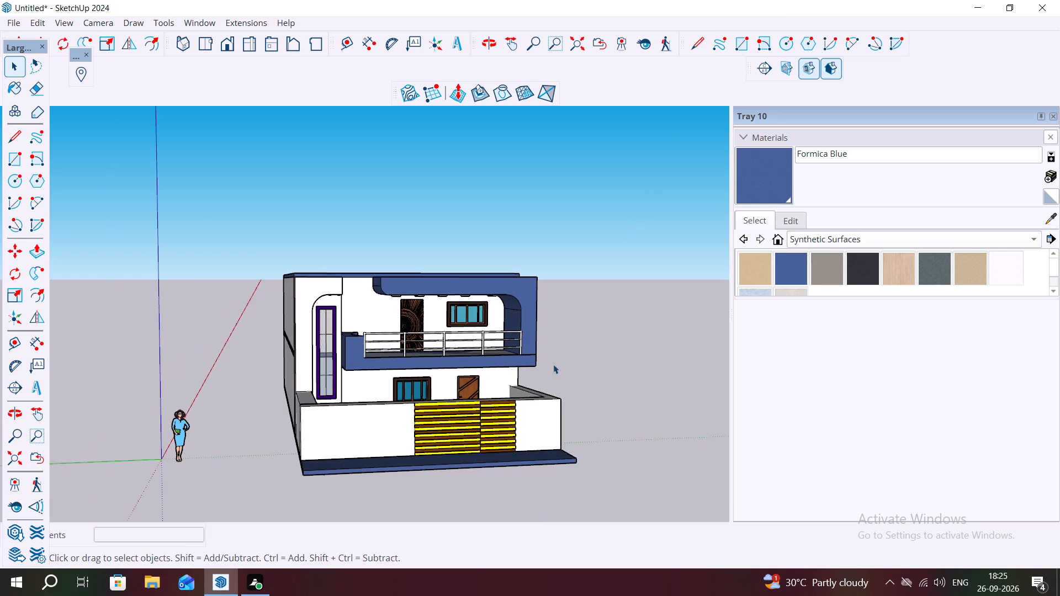
middle_drag(552, 366, 468, 278)
Examine the round ceiling lights on the underside of the blue canopy up close.
scroll(465, 288, up, 6)
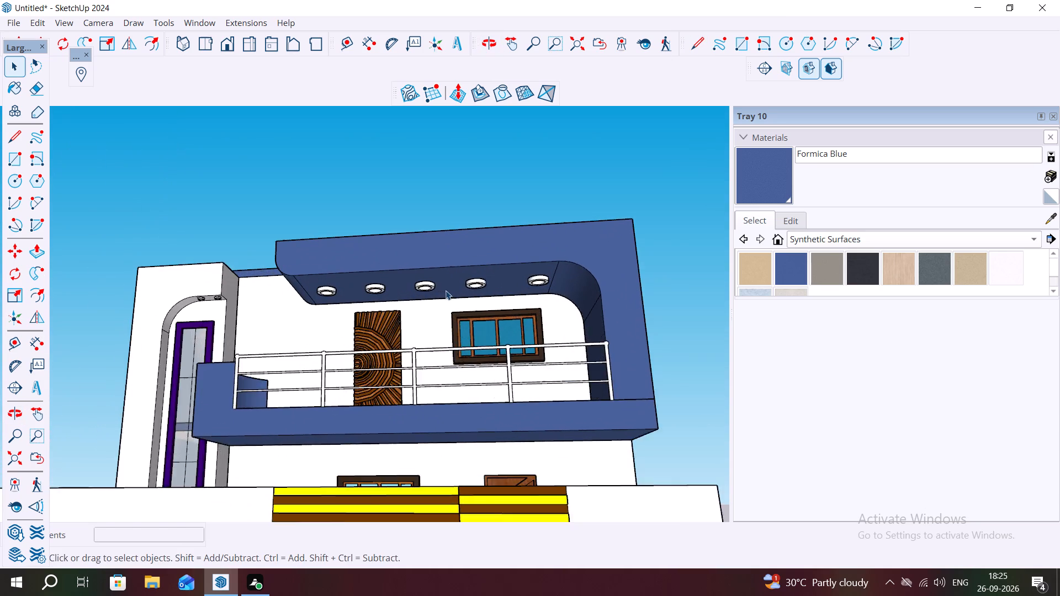
scroll(446, 290, up, 11)
middle_drag(479, 267, 471, 194)
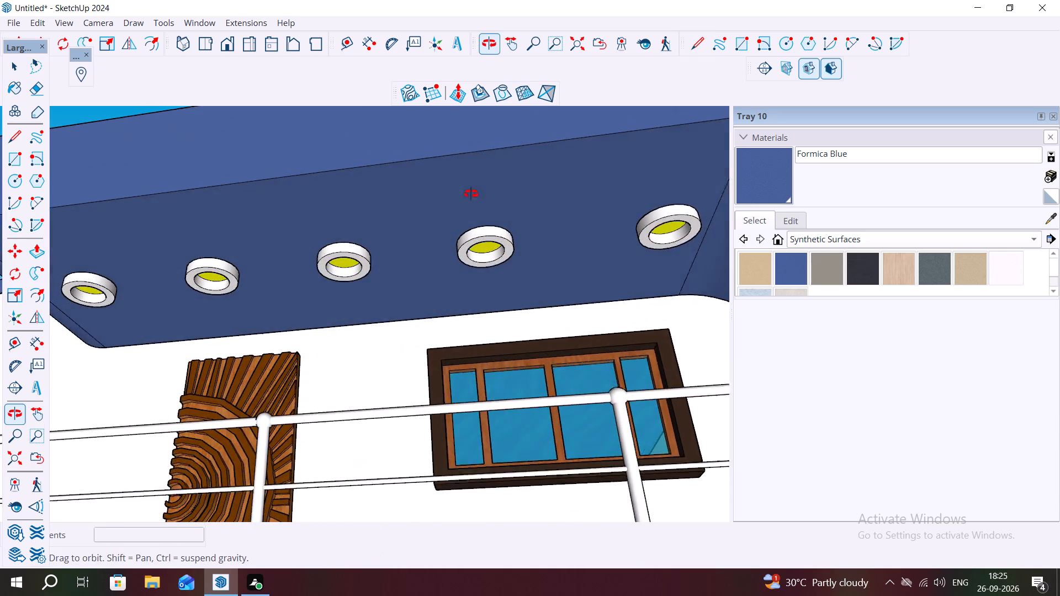
middle_drag(471, 194, 471, 188)
scroll(390, 299, down, 13)
scroll(436, 315, down, 1)
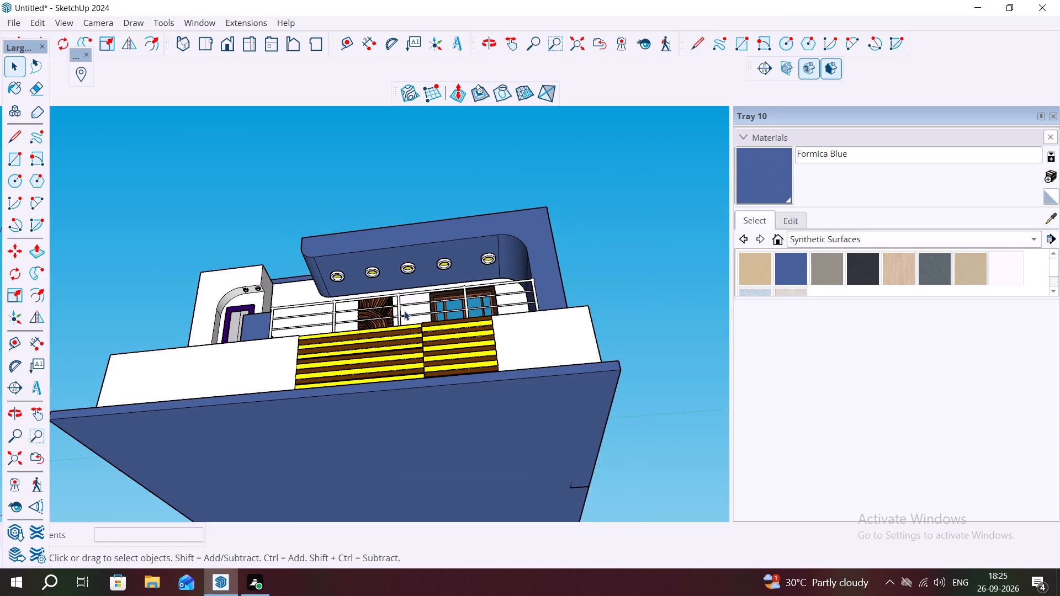
middle_drag(408, 291, 408, 273)
scroll(408, 265, up, 9)
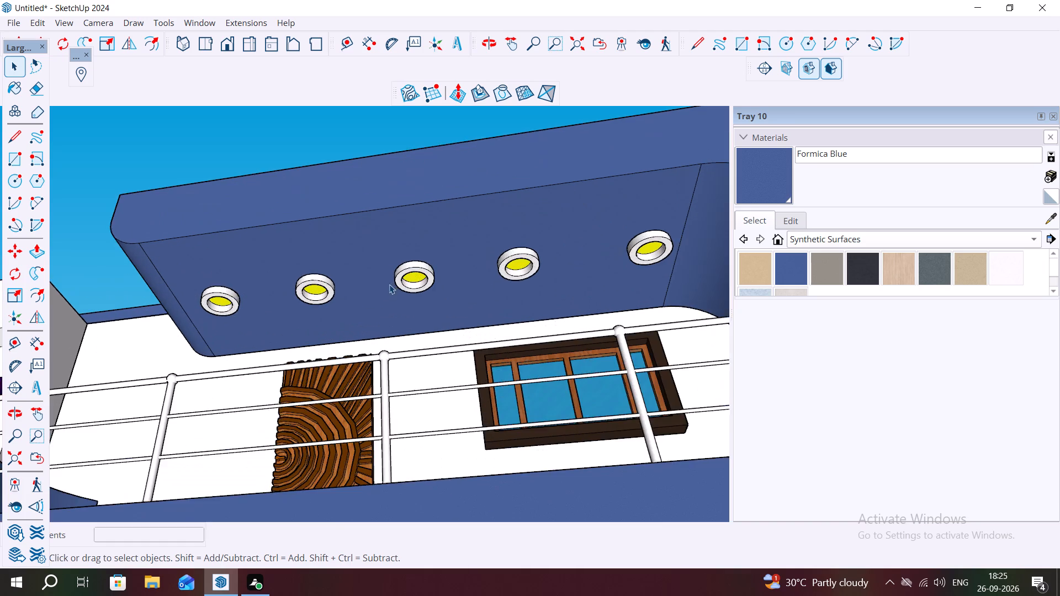
scroll(389, 284, up, 3)
middle_drag(407, 280, 414, 252)
scroll(414, 268, up, 2)
middle_drag(414, 268, 414, 266)
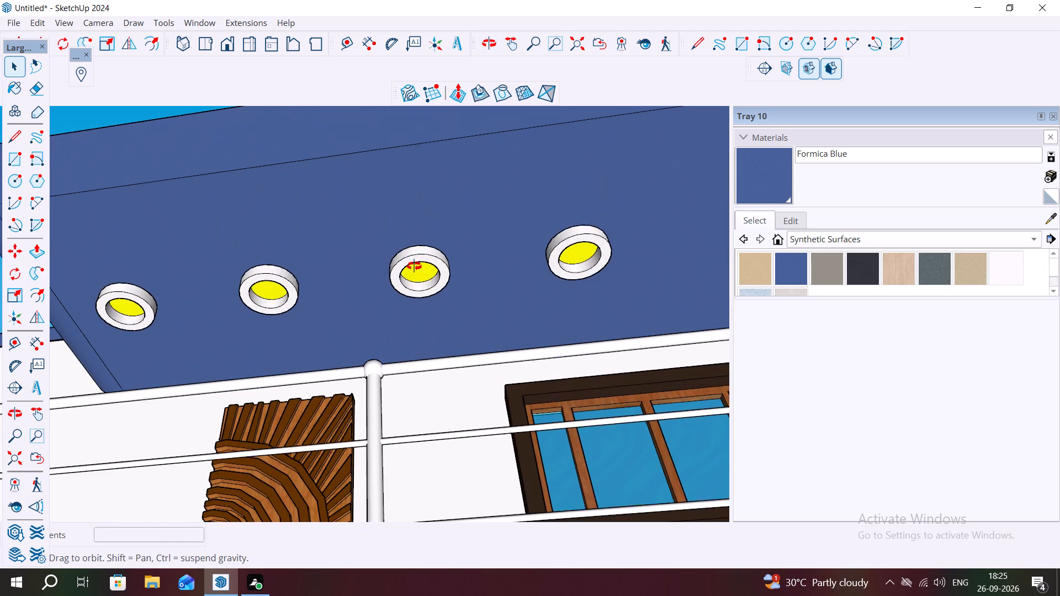
Examine the round ceiling lights under the blue canopy from below and past the balcony railing.
middle_drag(414, 266, 400, 172)
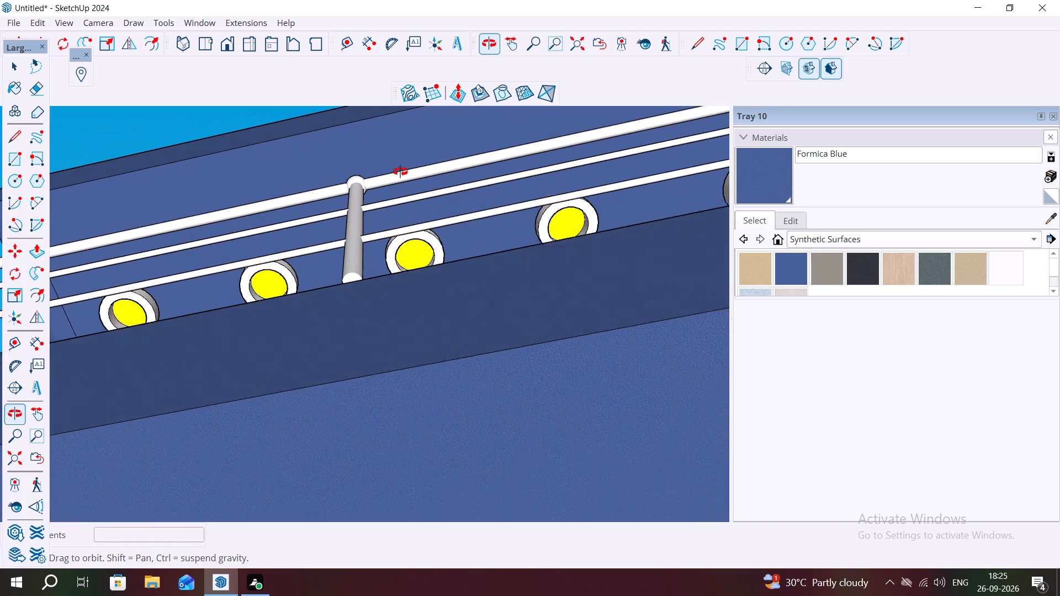
middle_drag(400, 172, 398, 168)
scroll(374, 249, up, 6)
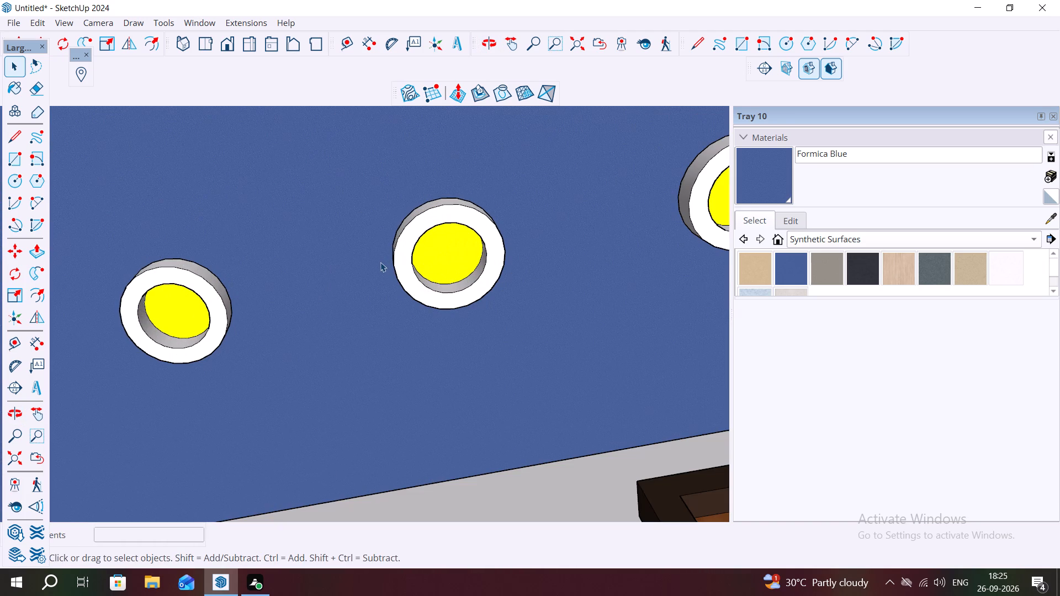
scroll(386, 253, down, 7)
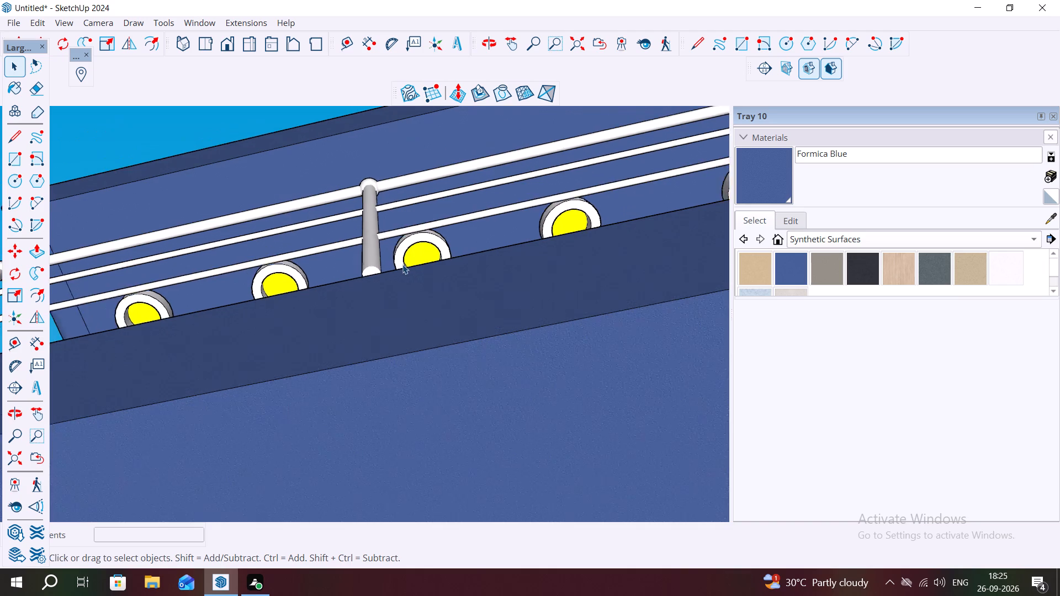
Examine the whole house exterior from the front, side and above, including the gate, compound wall, roof and ground slab.
scroll(402, 264, down, 4)
scroll(406, 282, down, 17)
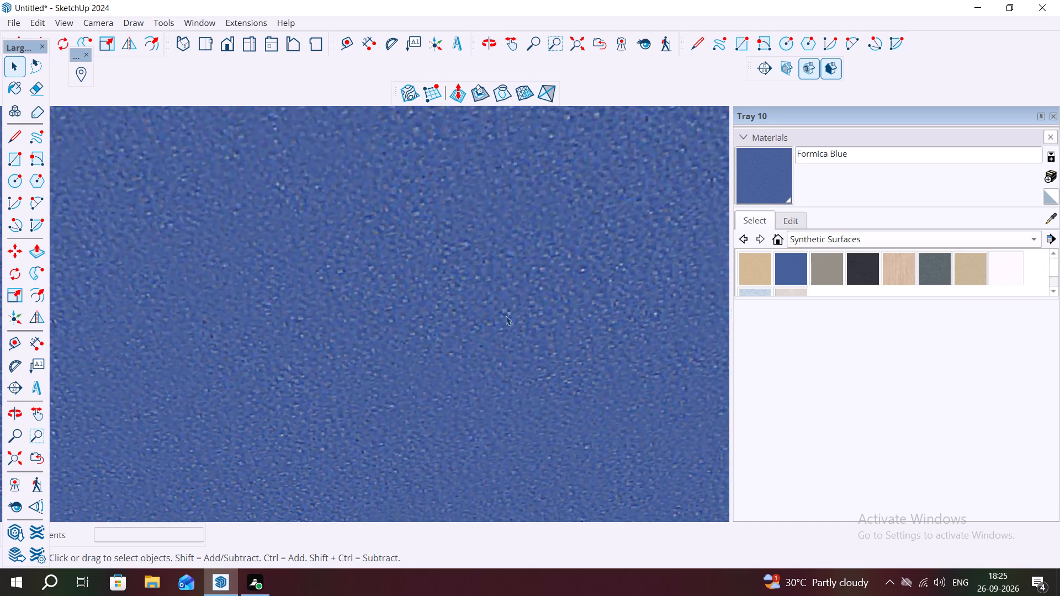
scroll(506, 316, down, 7)
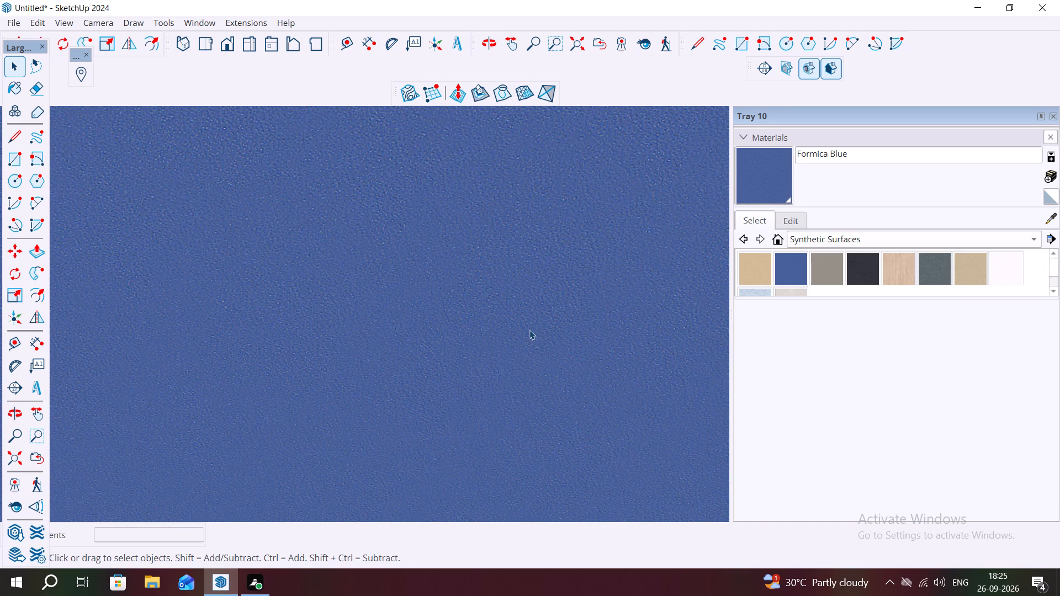
scroll(529, 330, down, 4)
scroll(482, 329, down, 2)
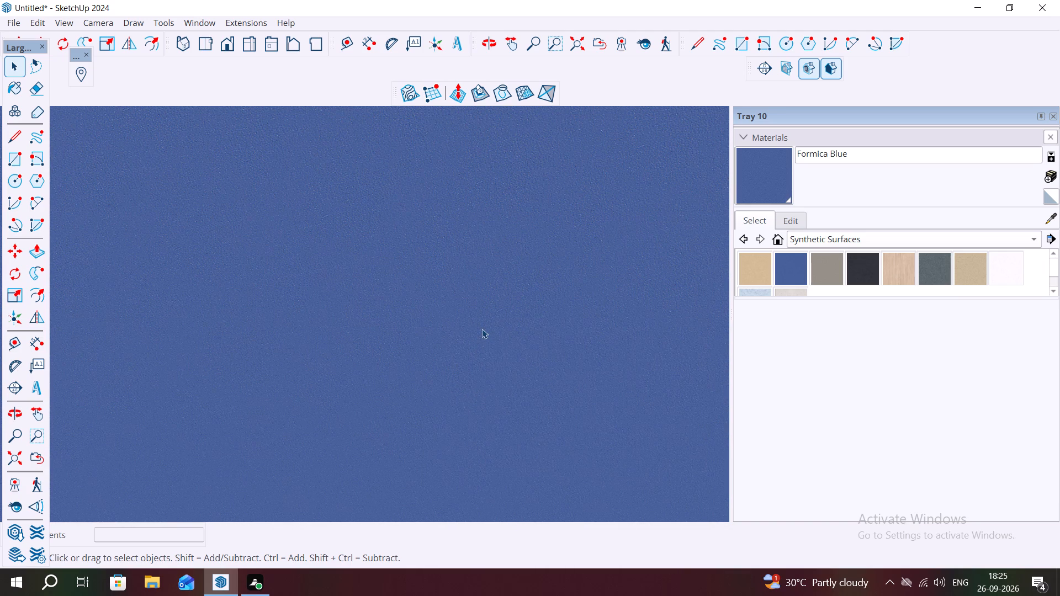
scroll(482, 329, down, 4)
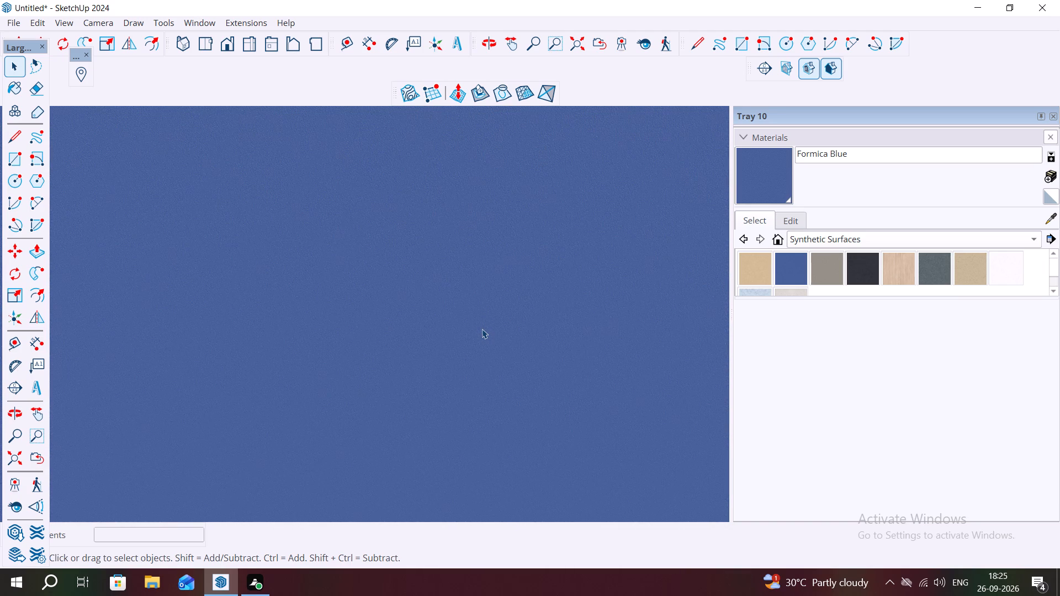
scroll(482, 329, down, 6)
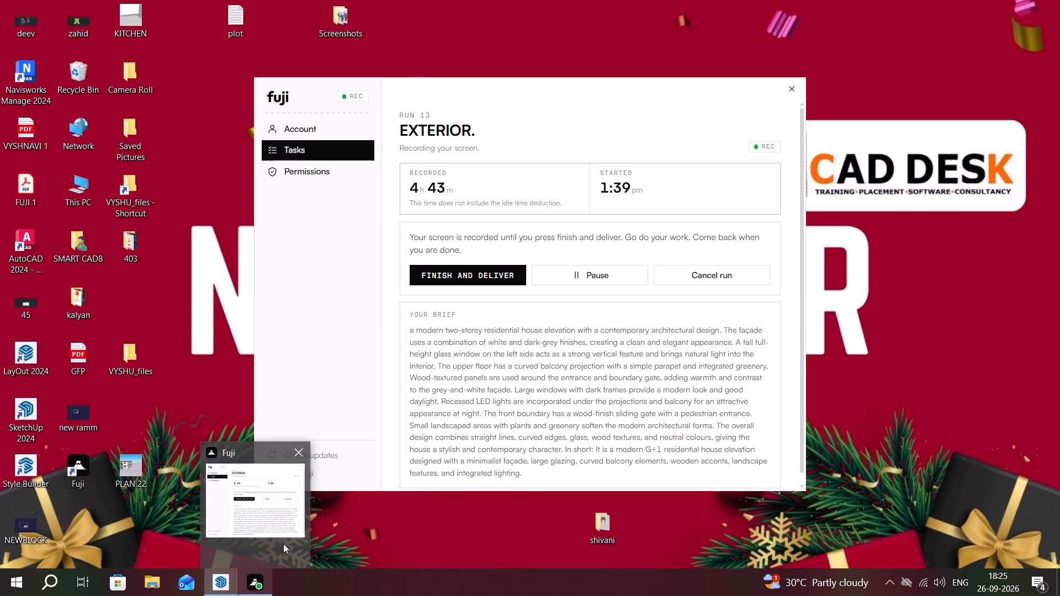
scroll(453, 409, down, 16)
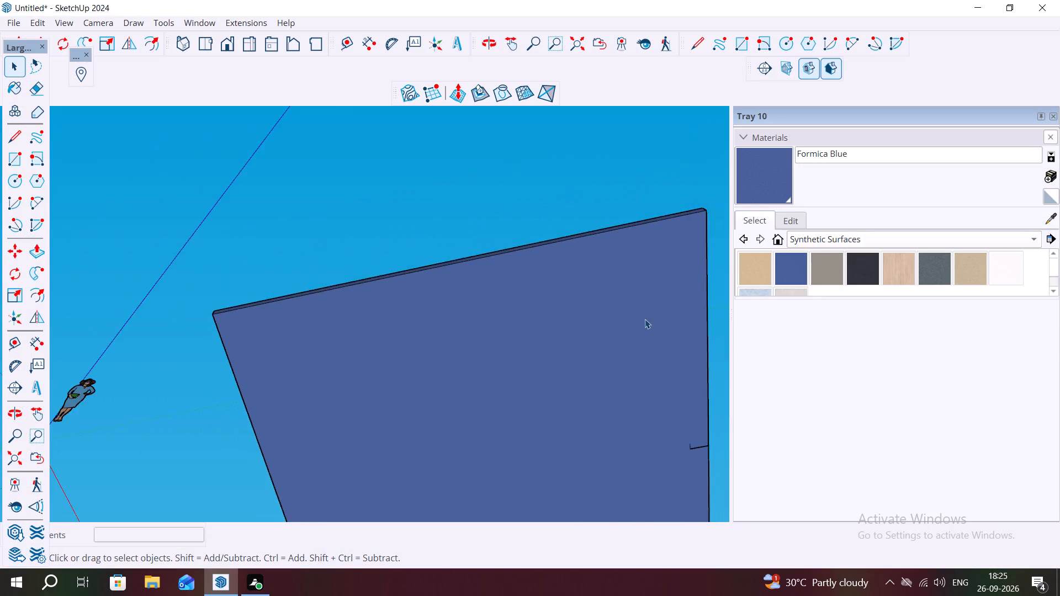
scroll(645, 319, down, 6)
middle_drag(561, 333, 571, 503)
scroll(538, 288, down, 3)
scroll(554, 333, up, 1)
middle_drag(554, 333, 555, 466)
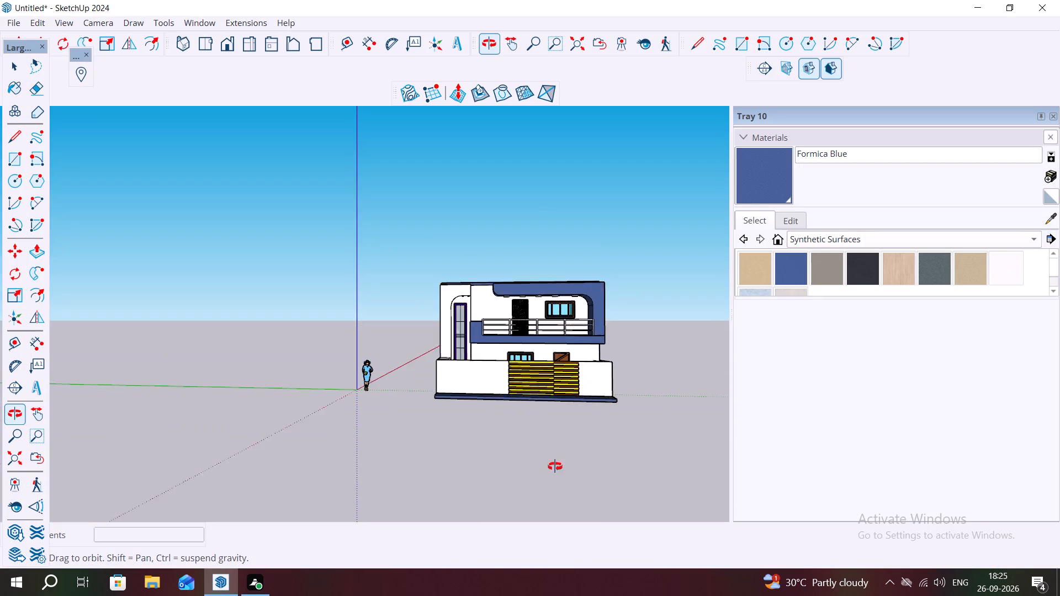
middle_drag(555, 466, 555, 470)
scroll(567, 390, up, 5)
middle_drag(530, 391, 505, 405)
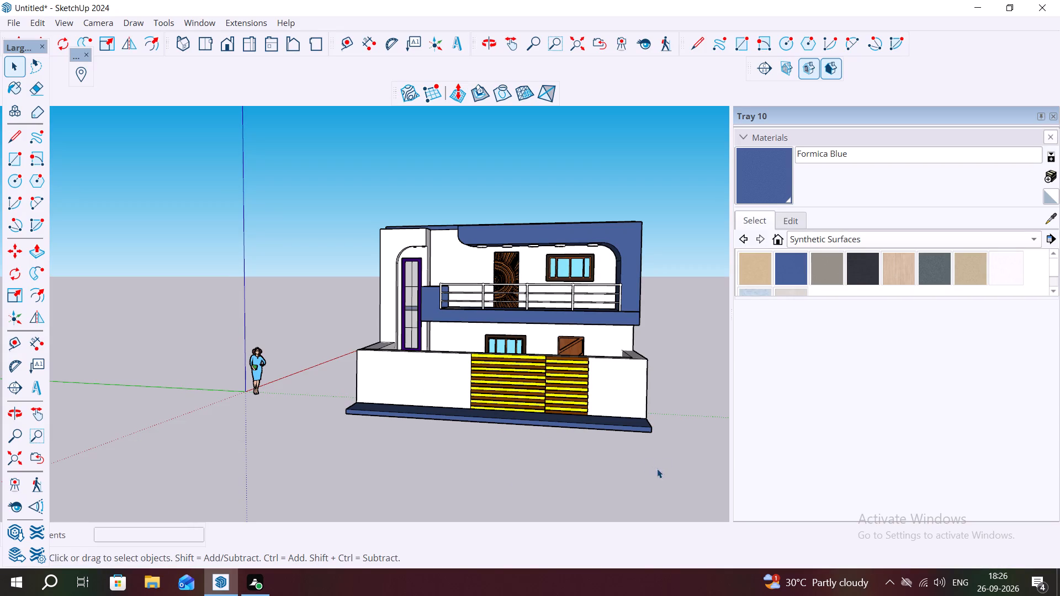
scroll(517, 360, up, 5)
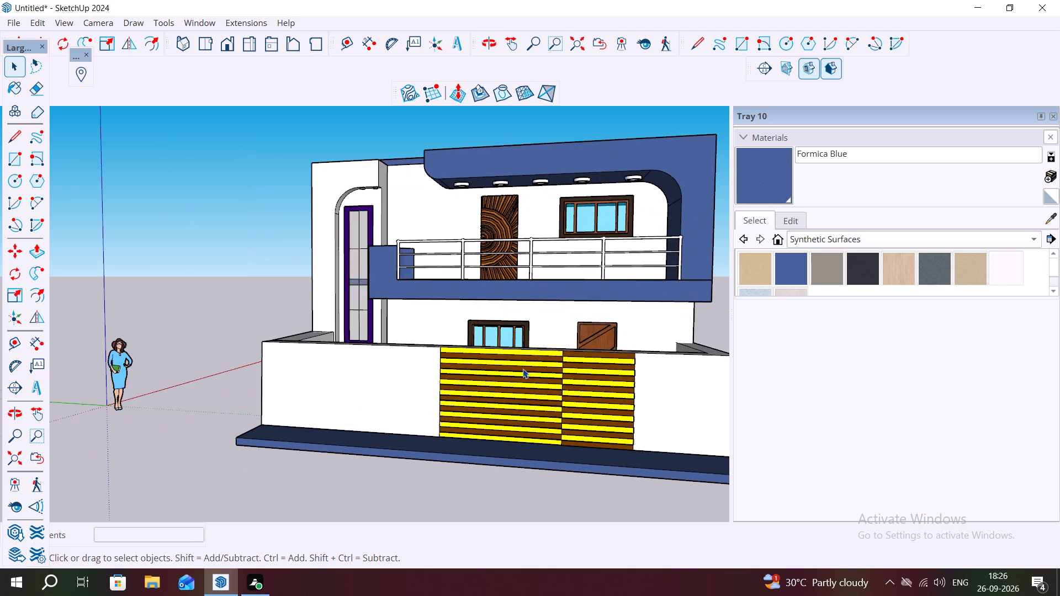
scroll(532, 375, up, 1)
middle_drag(533, 375, 602, 421)
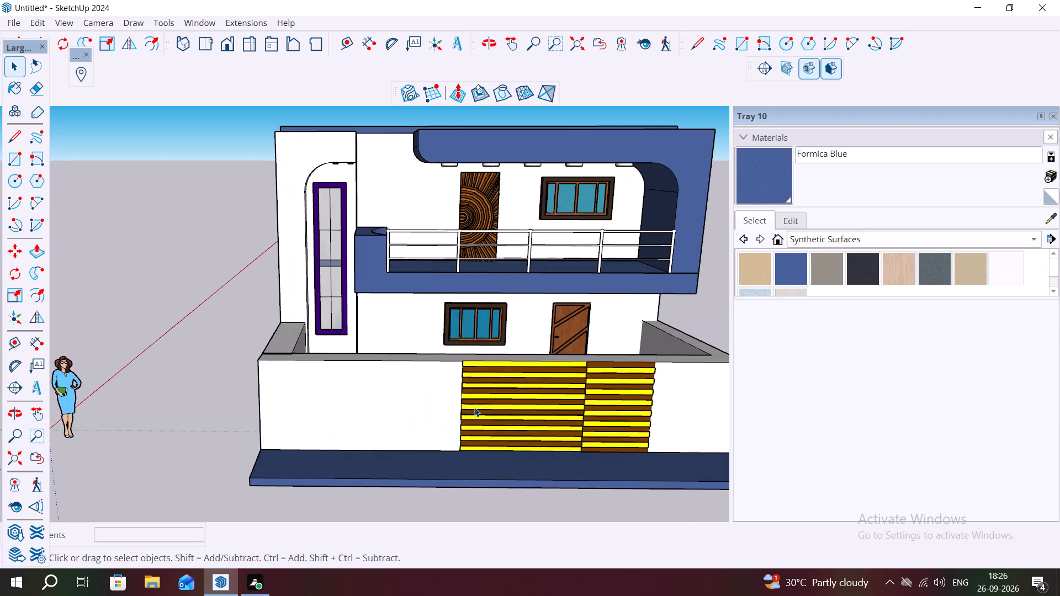
scroll(496, 396, up, 3)
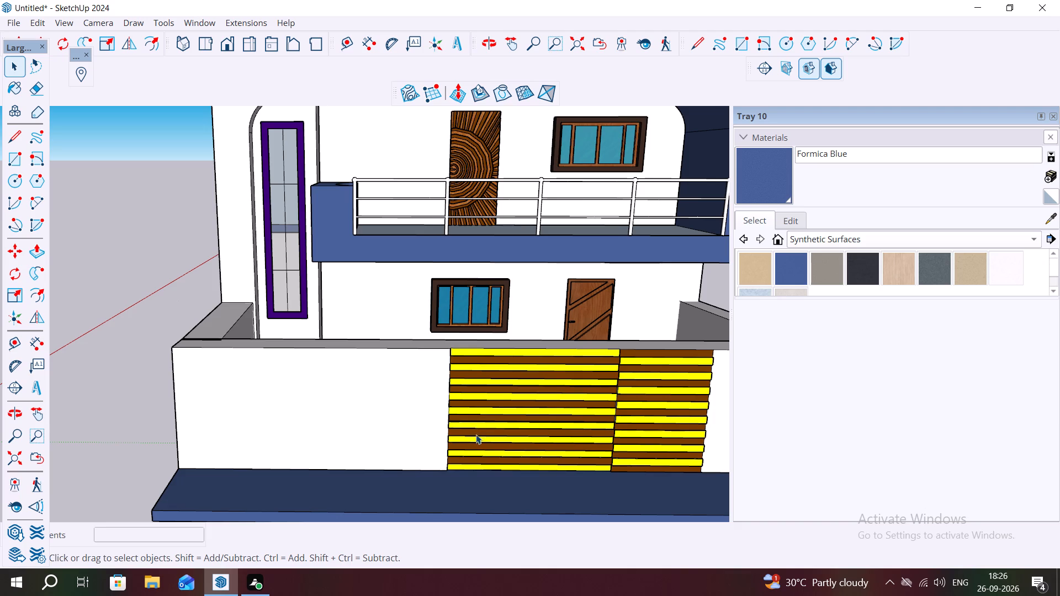
scroll(309, 368, up, 1)
scroll(112, 354, down, 4)
middle_drag(200, 359, 702, 420)
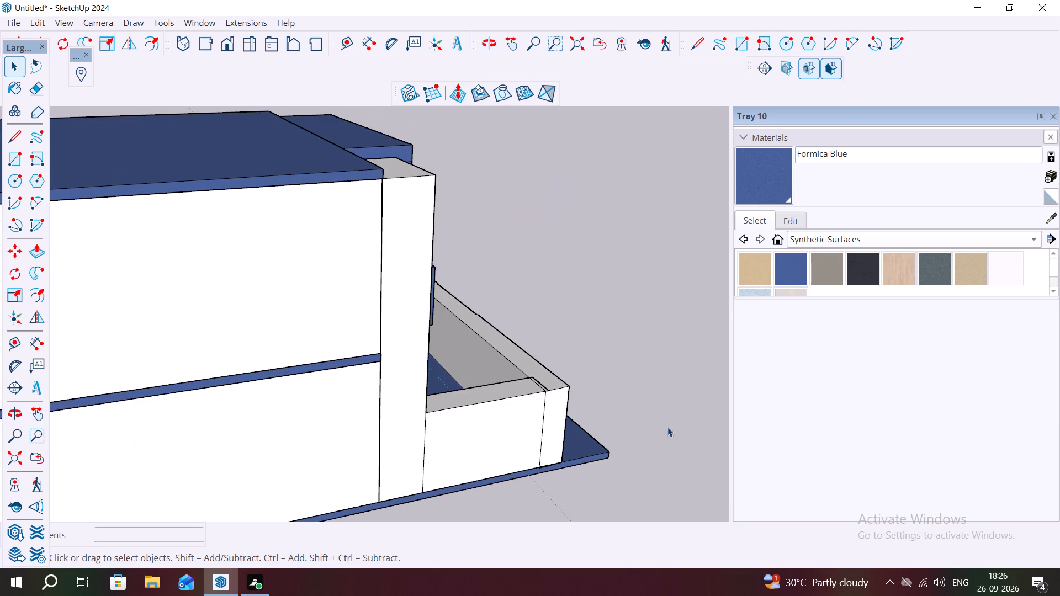
scroll(419, 402, down, 6)
middle_drag(504, 382, 218, 389)
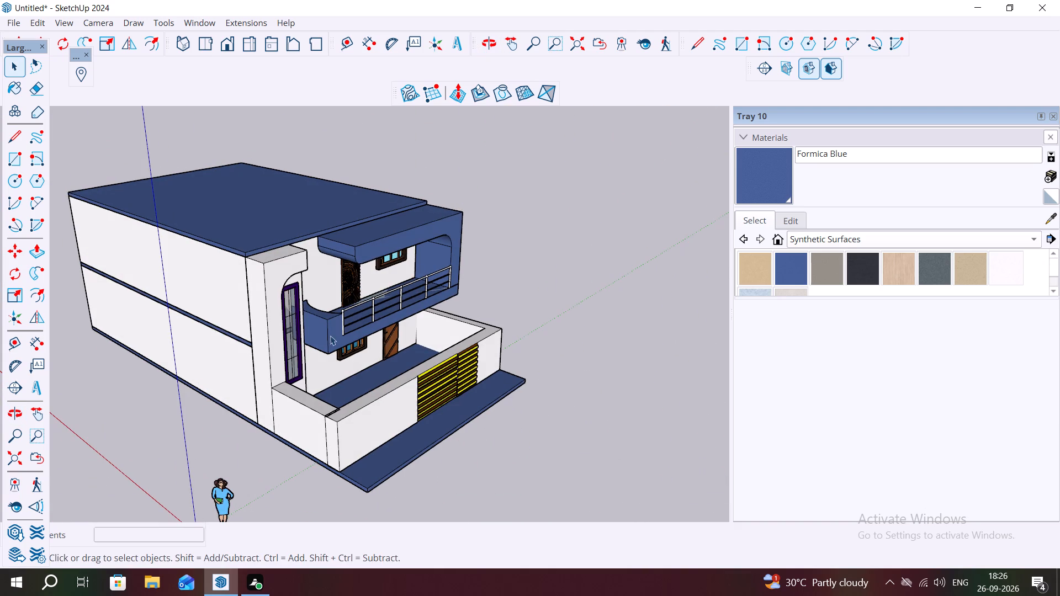
middle_drag(333, 335, 157, 311)
scroll(408, 348, up, 1)
middle_drag(395, 343, 374, 337)
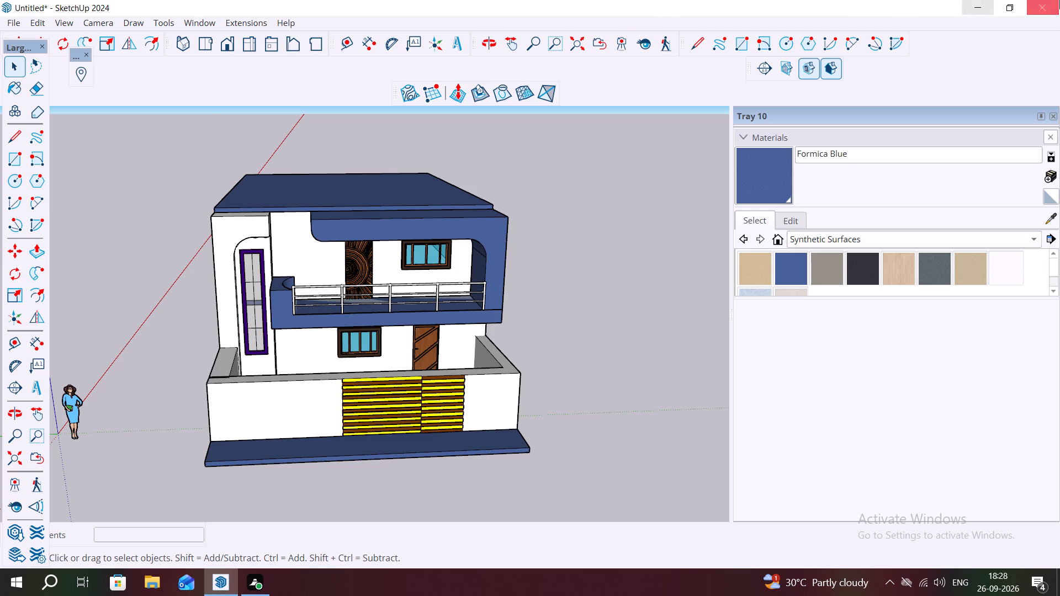
Paint the front face of the arched surround around the tall purple-framed window with Formica Blue.
scroll(15, 82, up, 1)
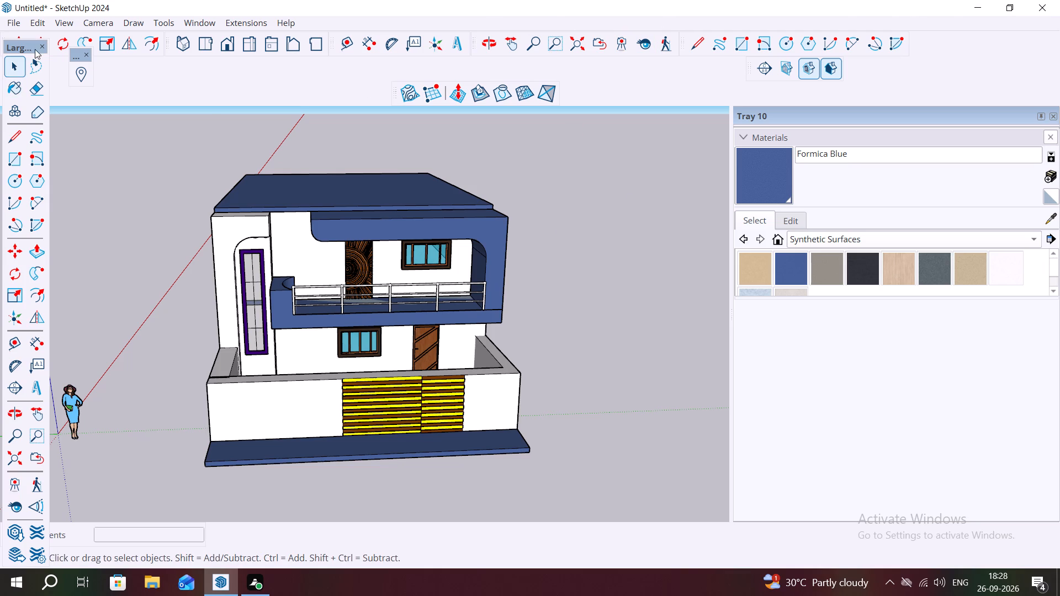
middle_drag(253, 254, 199, 212)
scroll(246, 254, up, 4)
middle_drag(227, 236, 186, 222)
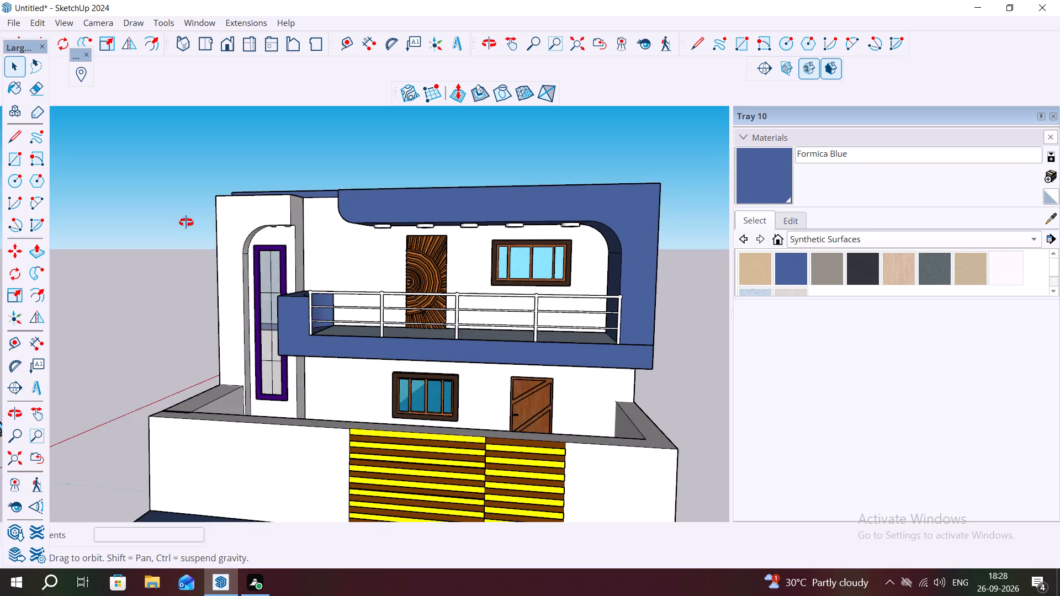
middle_drag(186, 222, 180, 221)
scroll(249, 244, up, 2)
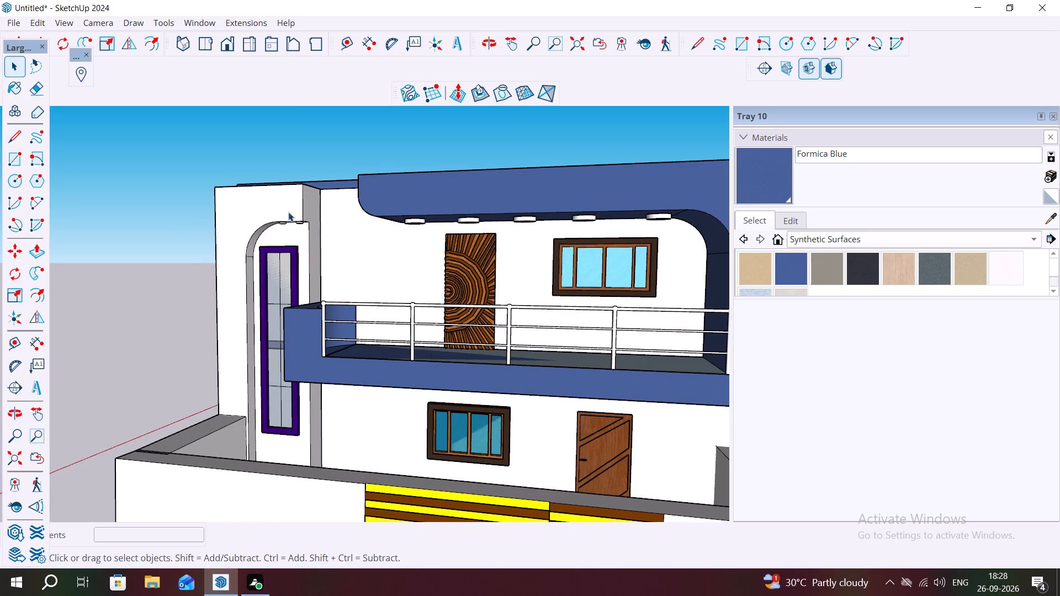
click(785, 166)
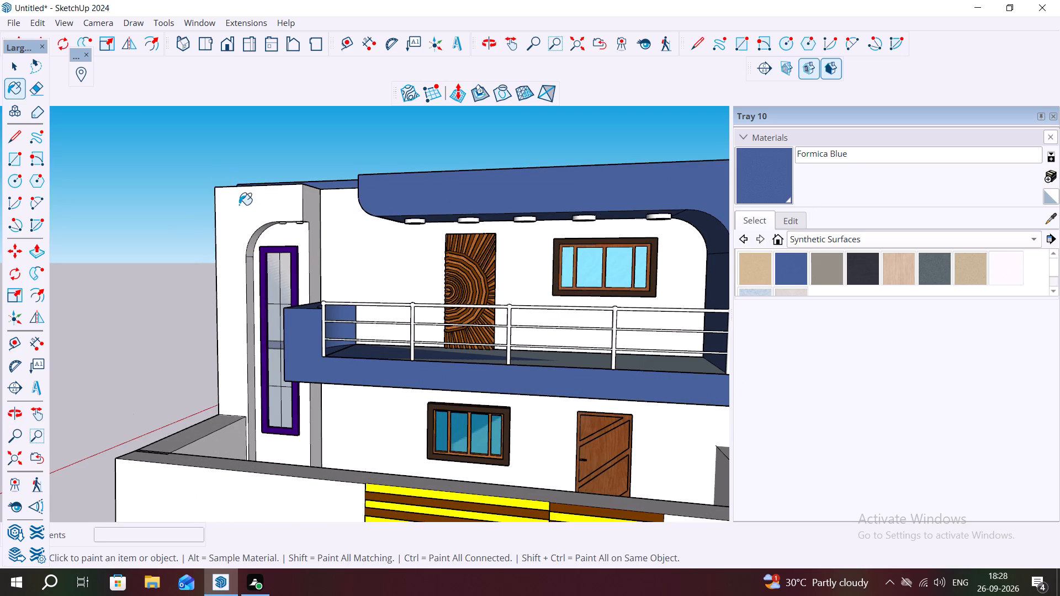
click(242, 207)
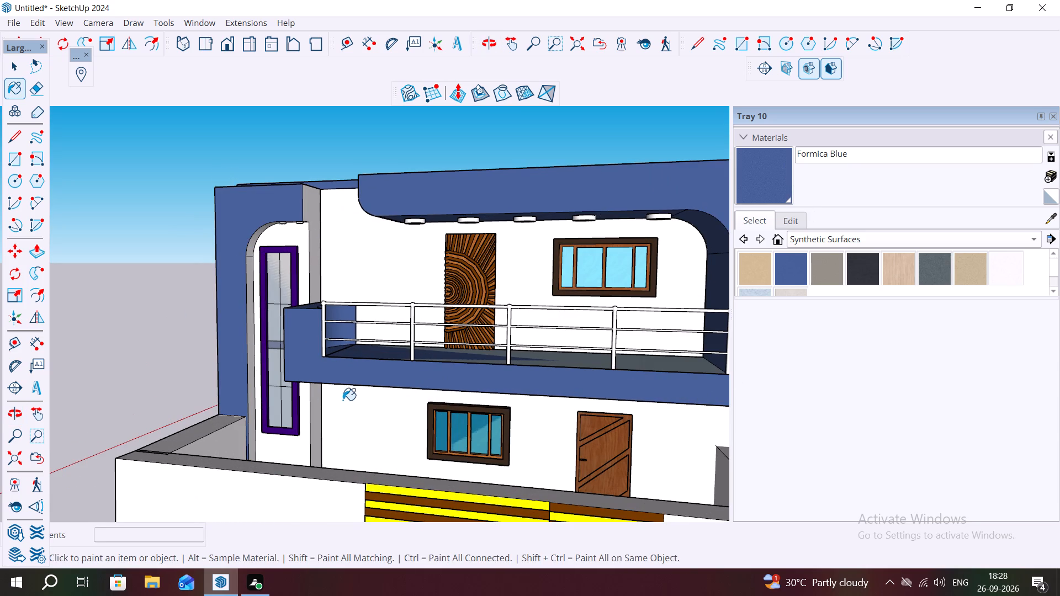
Examine the blue window surround up close and against the whole front elevation.
middle_drag(343, 400, 371, 432)
scroll(284, 347, up, 3)
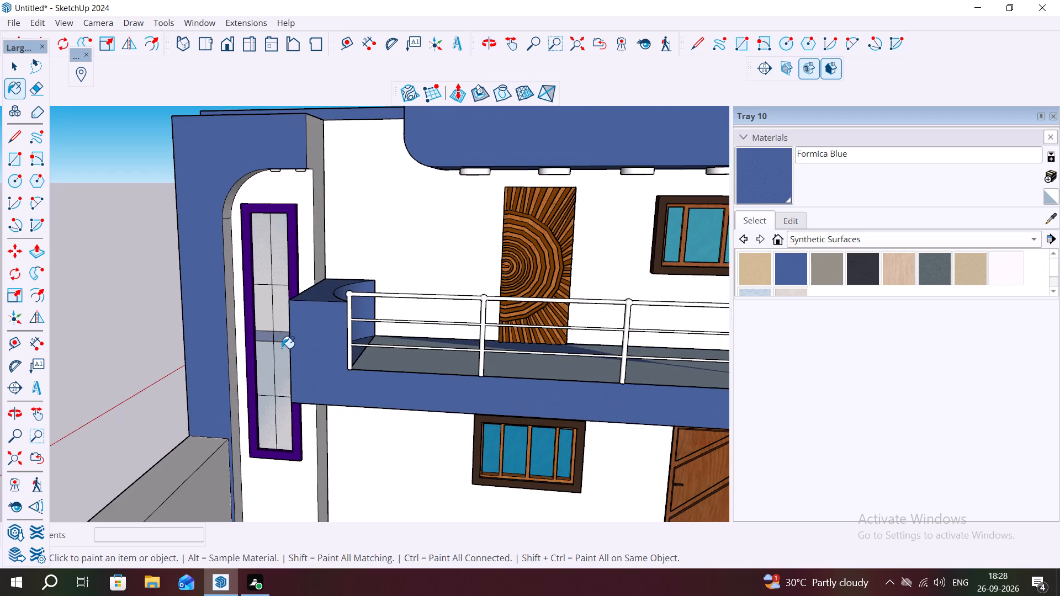
scroll(429, 195, down, 4)
middle_drag(310, 209, 356, 252)
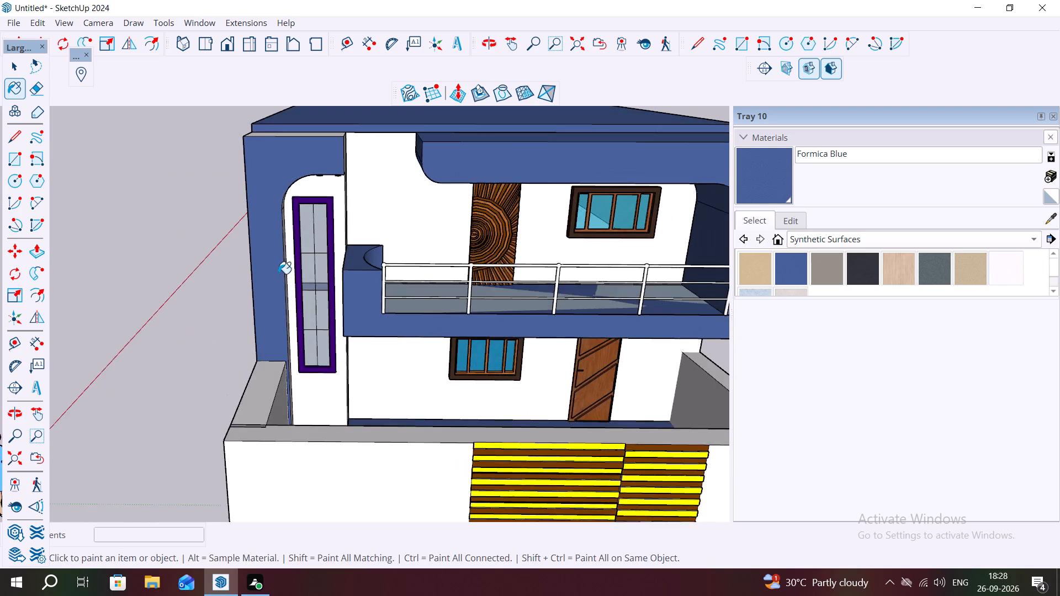
scroll(247, 285, down, 4)
scroll(137, 315, down, 1)
scroll(414, 454, up, 1)
scroll(0, 365, down, 1)
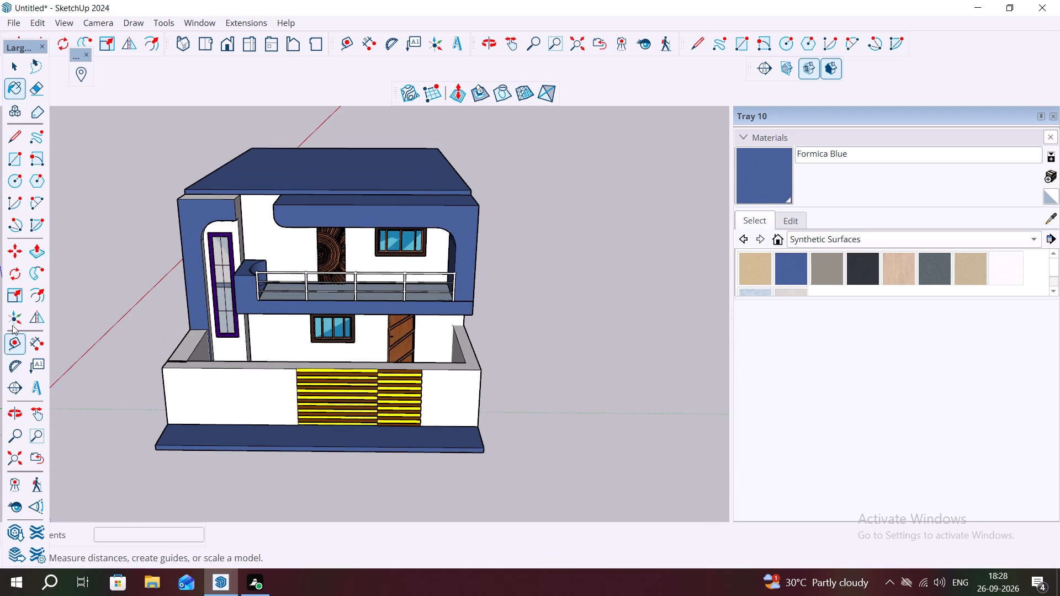
Close the materials tray and save the model as S in the Documents folder.
click(1053, 115)
click(9, 22)
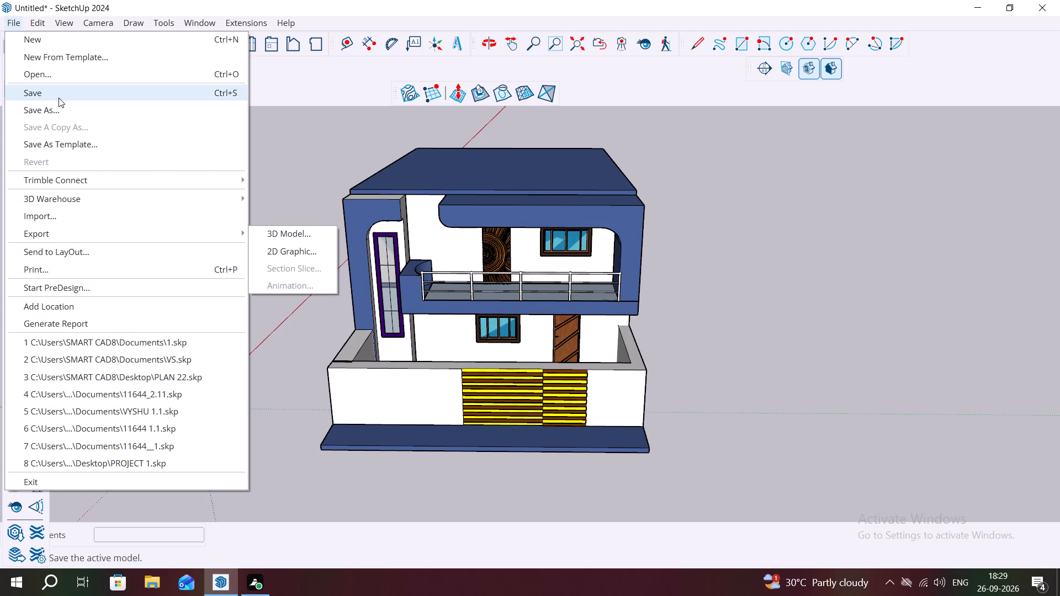
click(140, 116)
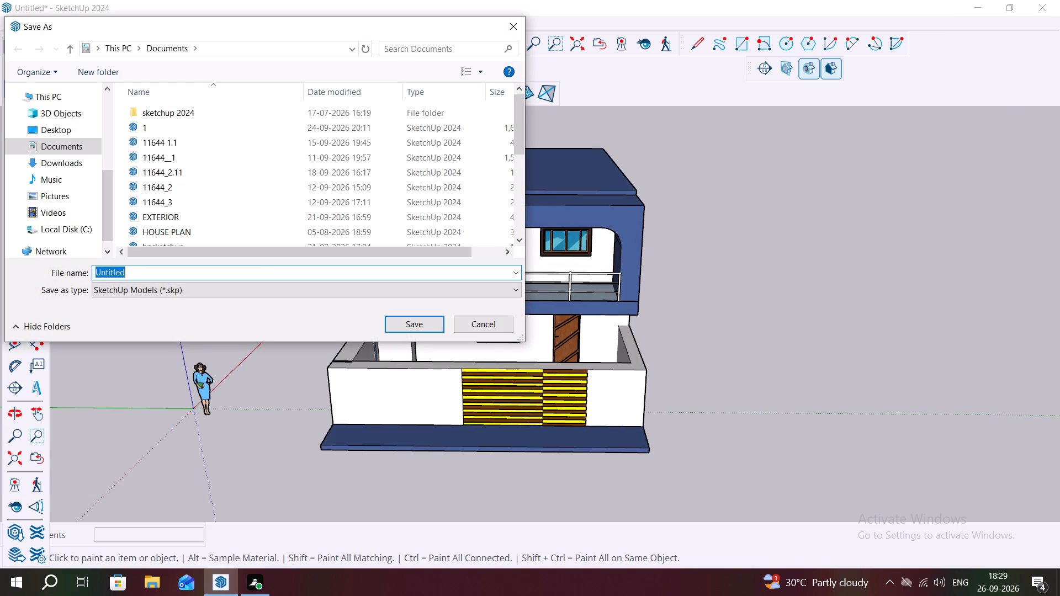
key(BackSpace)
key(s)
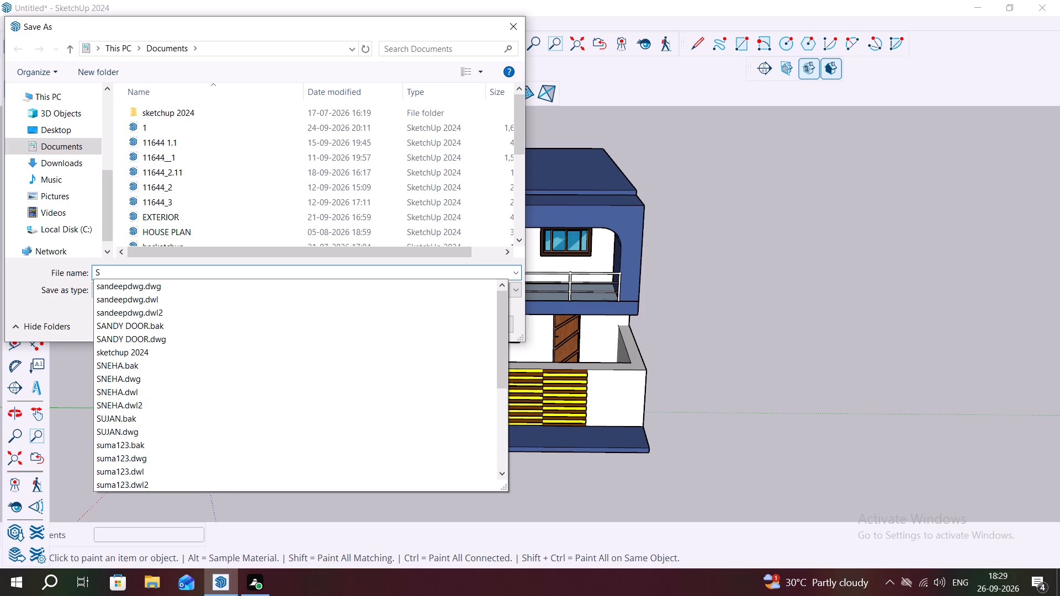
click(785, 322)
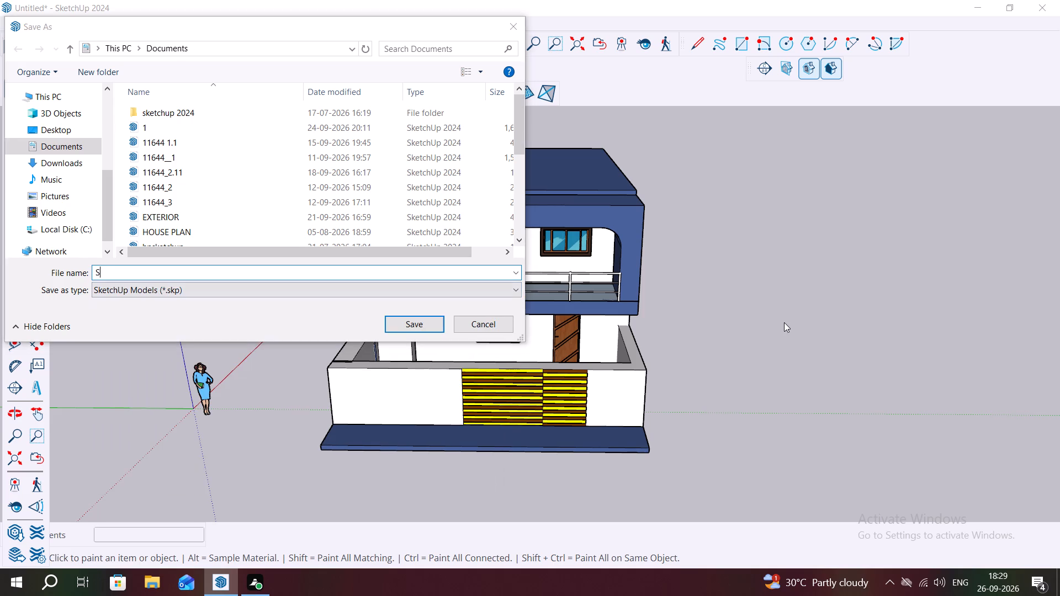
click(417, 321)
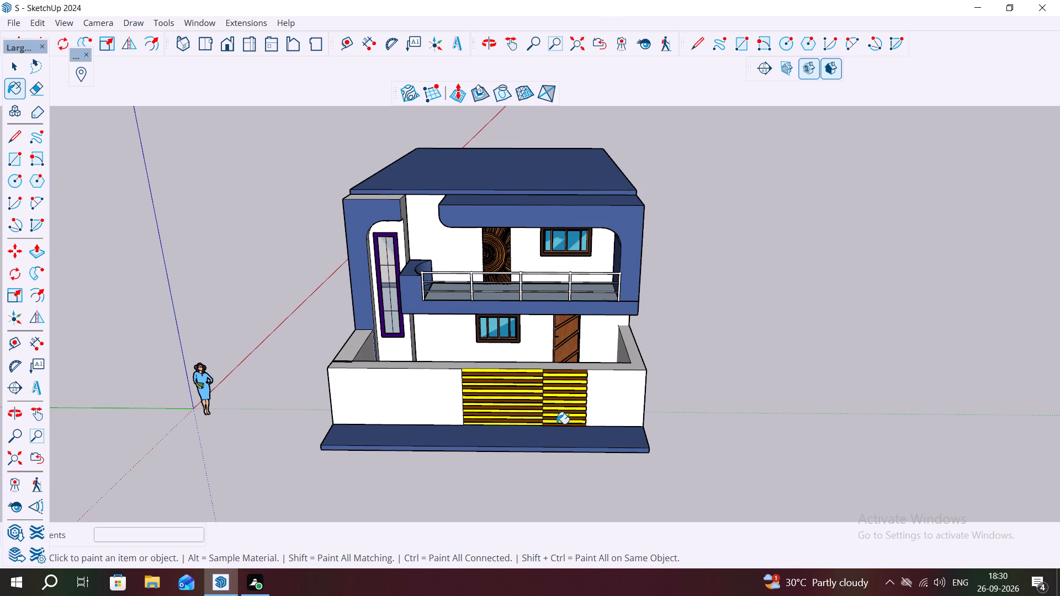
Examine the house's front elevation, side walls, compound wall and projecting ground slab from several angles.
scroll(556, 424, up, 3)
middle_drag(518, 406, 423, 315)
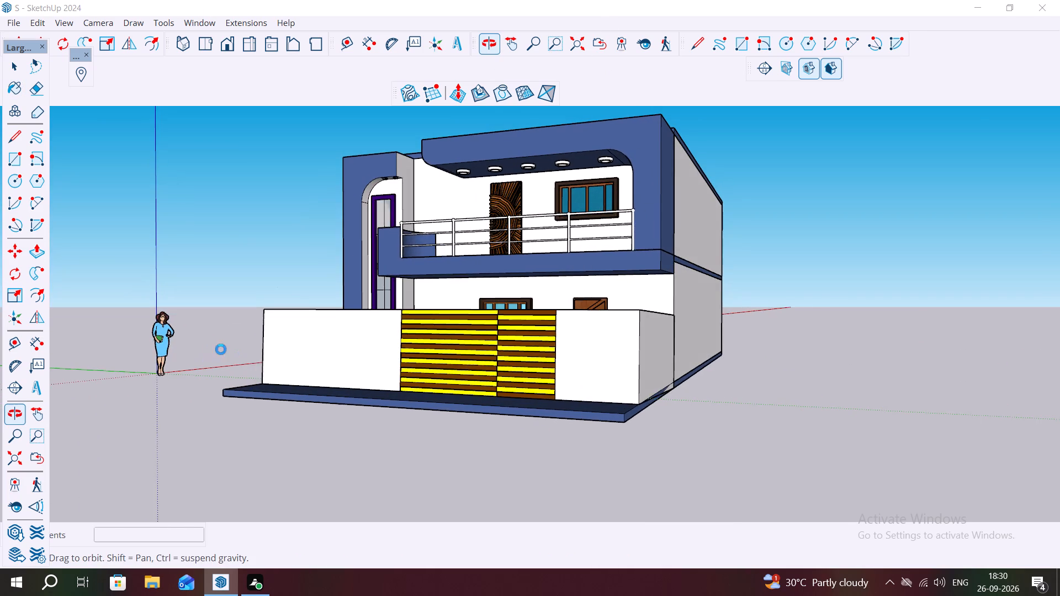
scroll(198, 343, down, 2)
middle_drag(189, 337, 503, 435)
scroll(288, 477, up, 3)
scroll(699, 287, down, 4)
scroll(477, 429, up, 1)
middle_drag(472, 431, 380, 412)
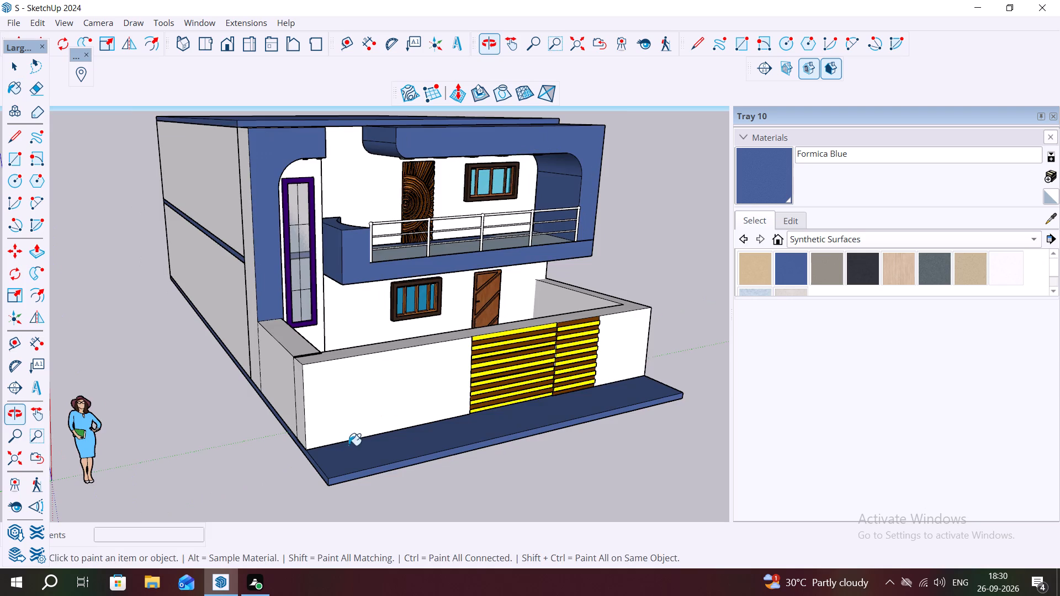
scroll(320, 441, up, 4)
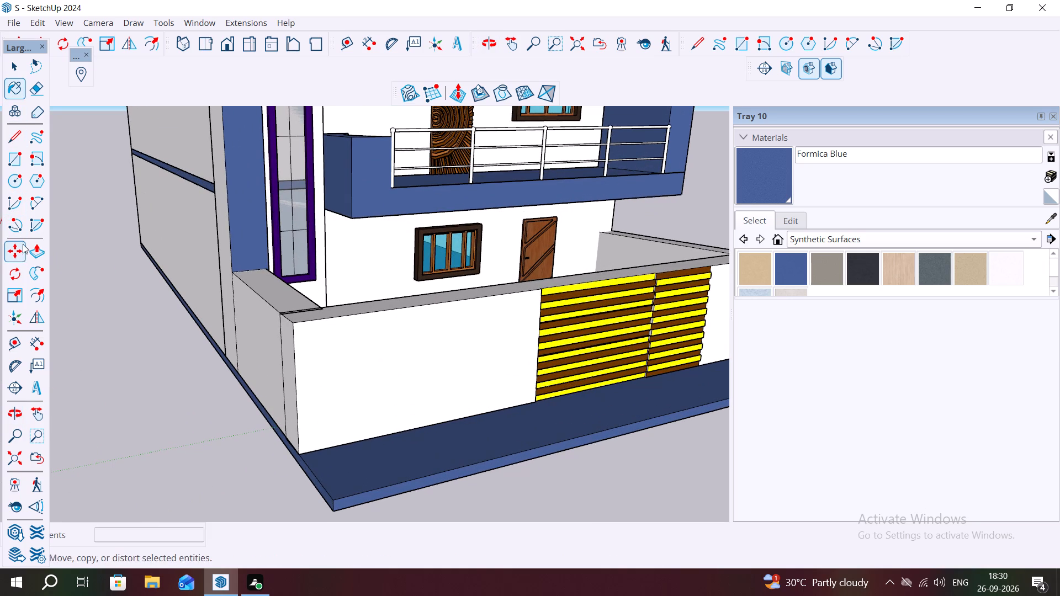
Draw a rectangle about 2' 3 7/8" by 11' 9 9/16" on the ground slab from the compound wall's outer front corner.
click(12, 155)
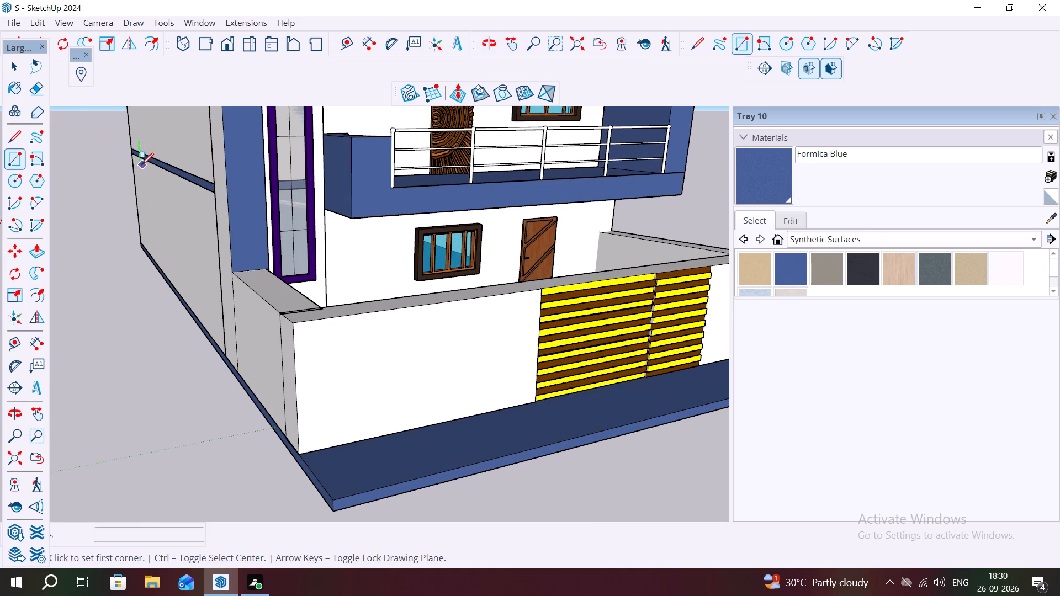
click(297, 456)
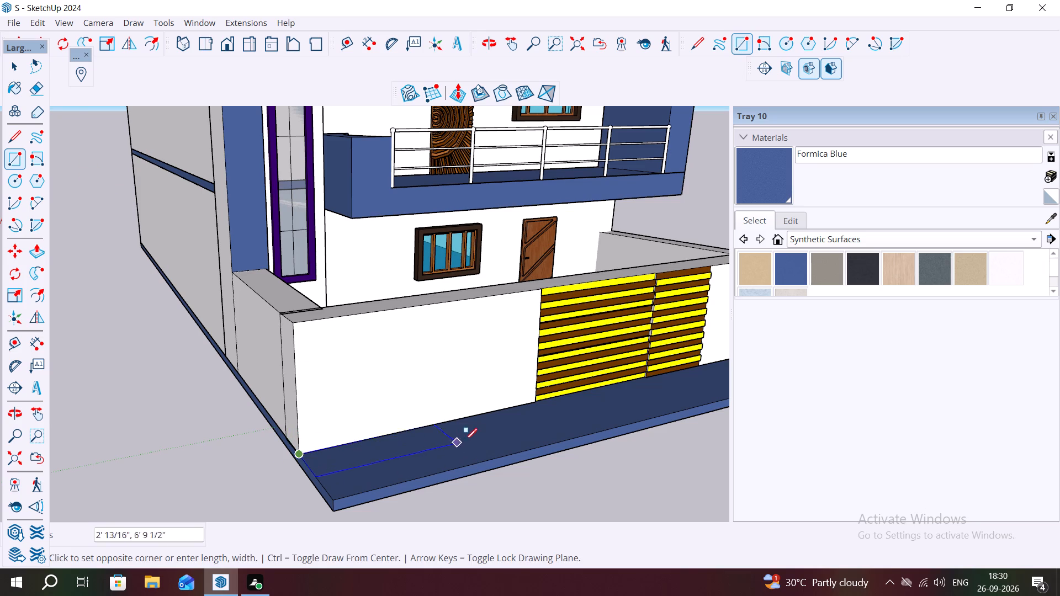
click(547, 425)
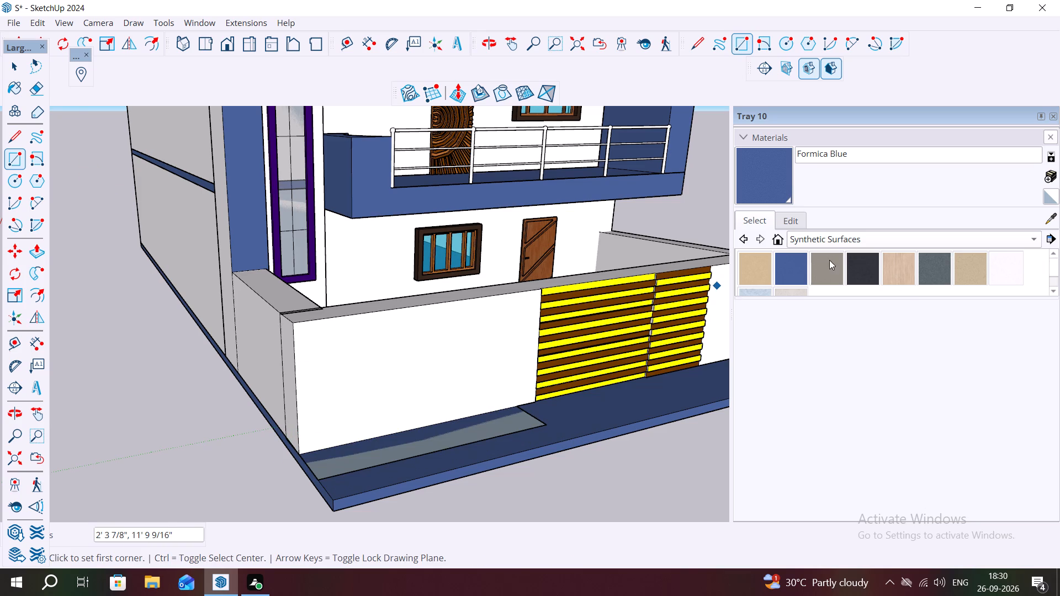
Create a bright green material from the Formica Beige texture and paint the compound wall's plain front face beside the slats.
click(752, 266)
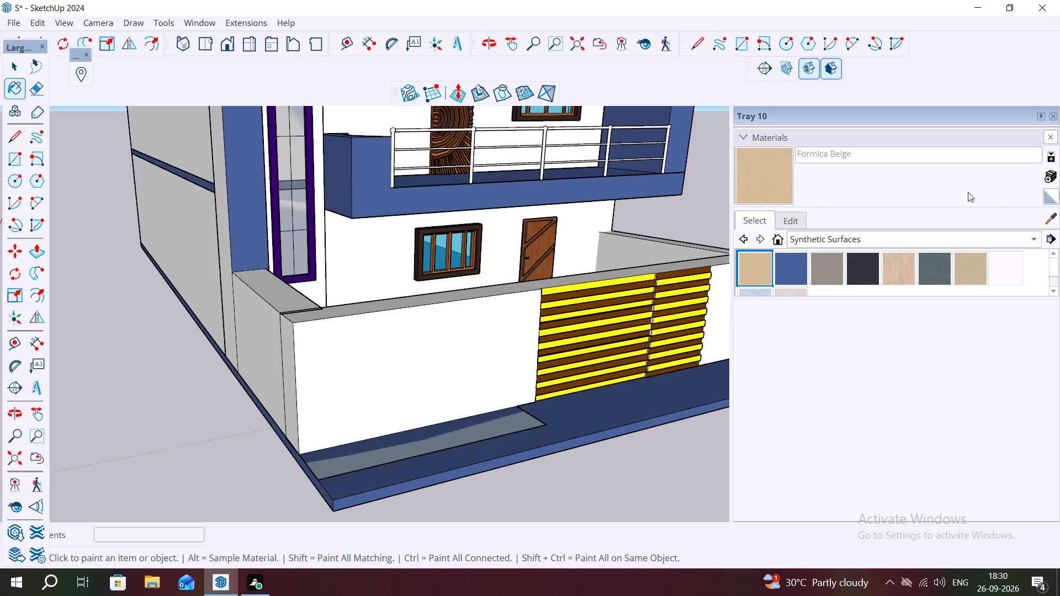
click(1048, 173)
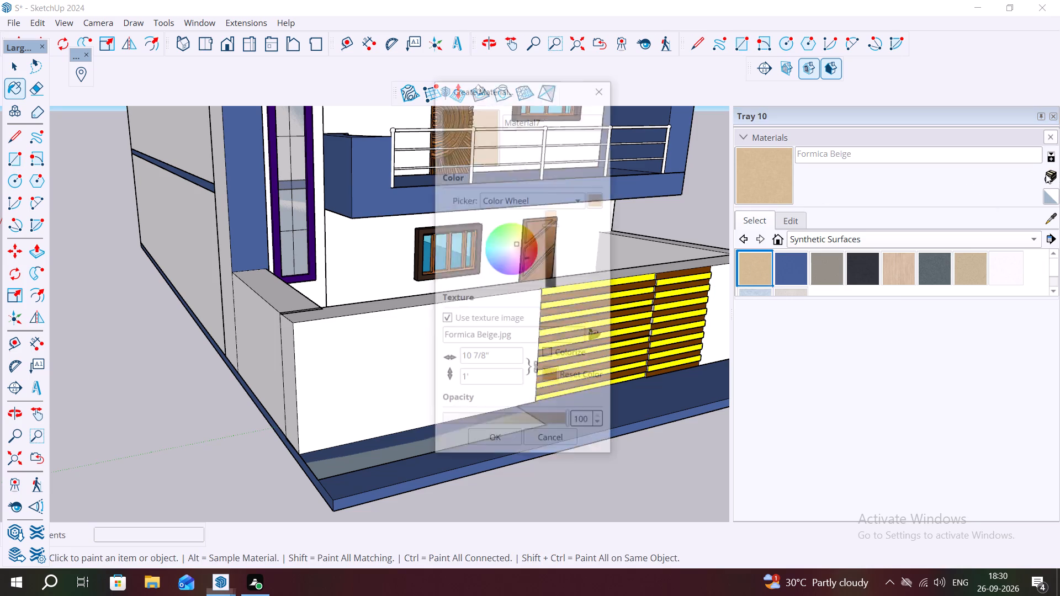
click(495, 231)
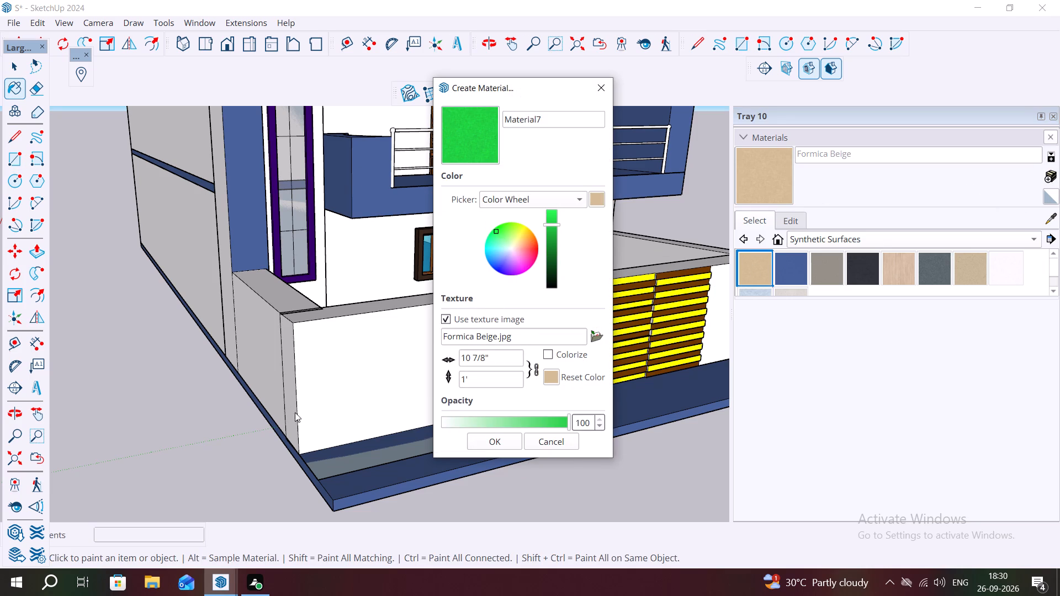
click(484, 438)
click(425, 375)
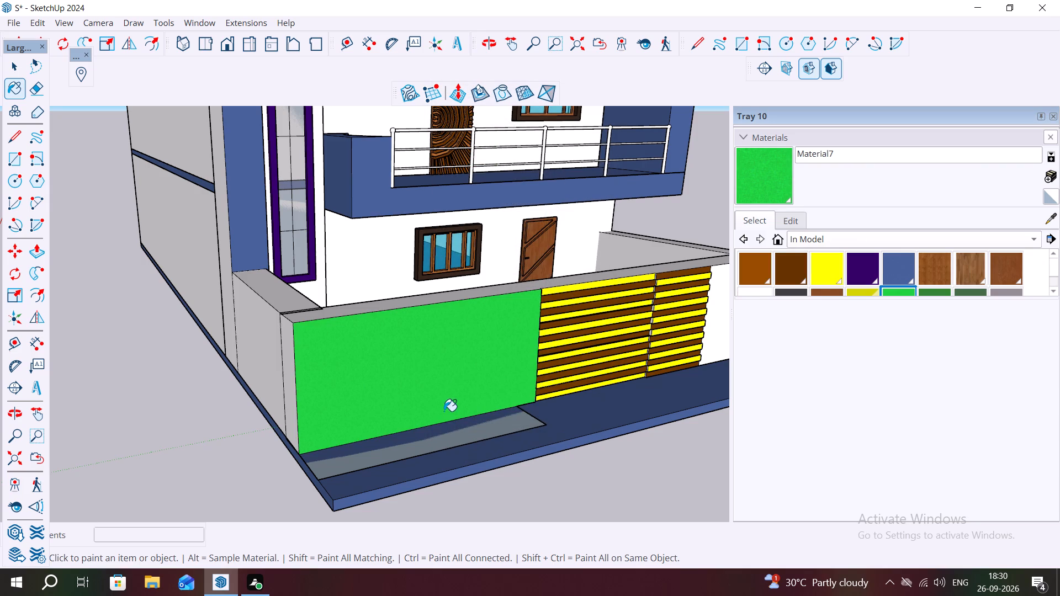
Paint the rectangular strip on the ground slab with the same bright green material.
click(444, 438)
scroll(426, 440, up, 4)
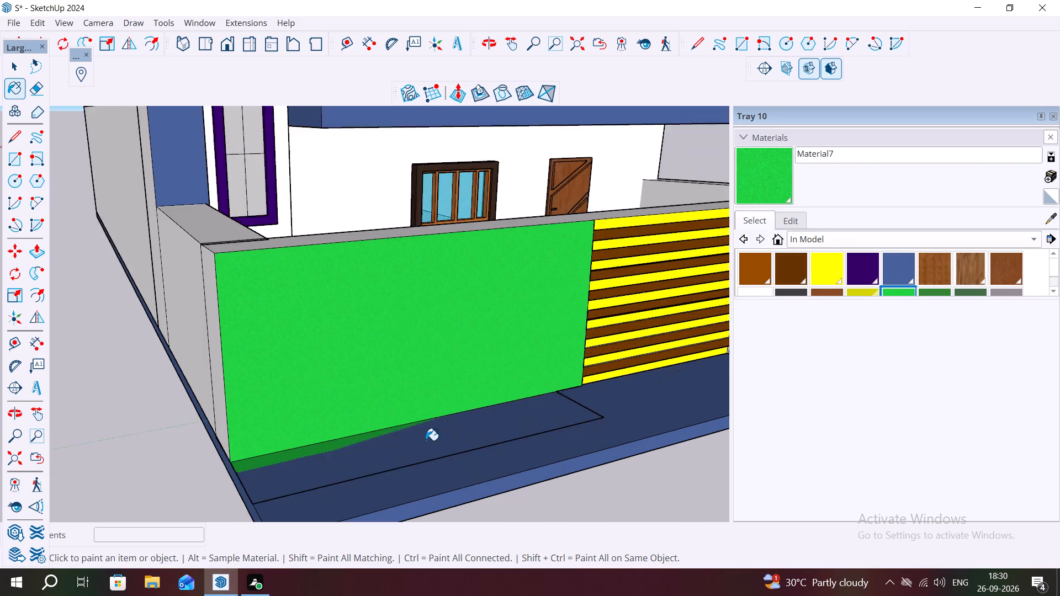
scroll(426, 440, up, 4)
click(405, 443)
scroll(264, 450, down, 2)
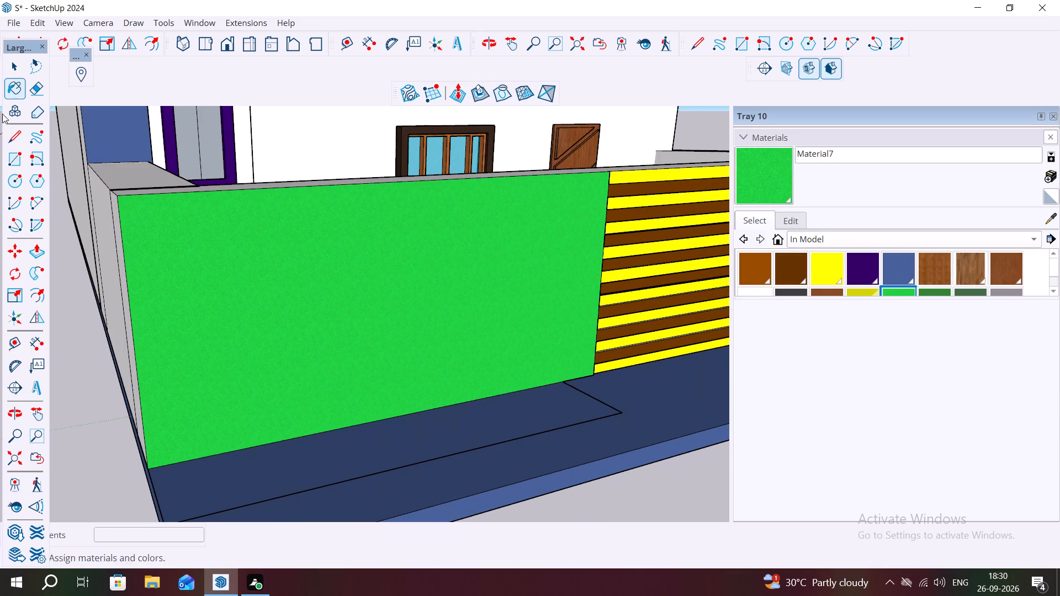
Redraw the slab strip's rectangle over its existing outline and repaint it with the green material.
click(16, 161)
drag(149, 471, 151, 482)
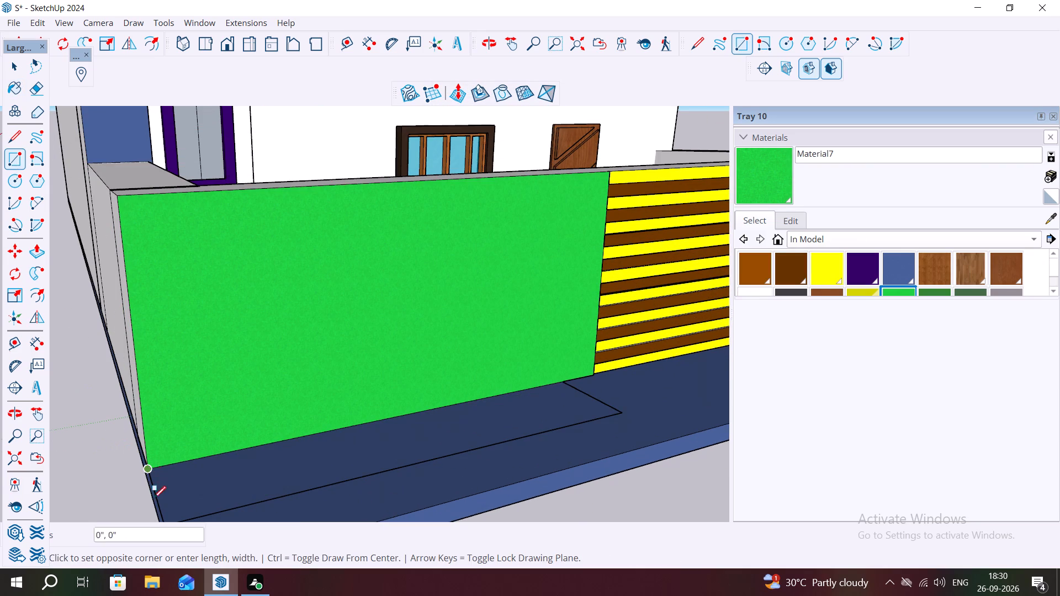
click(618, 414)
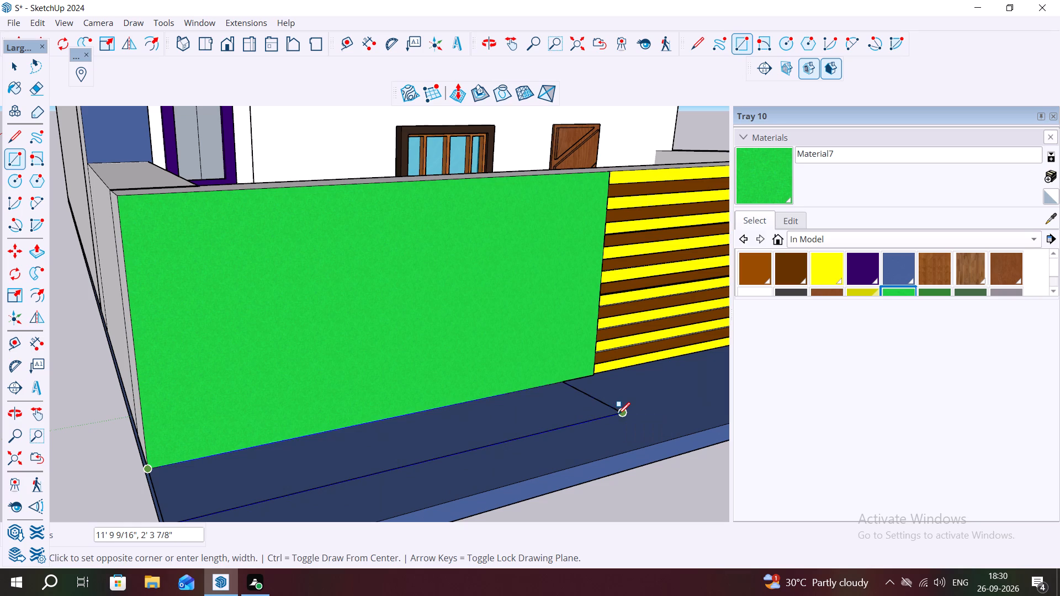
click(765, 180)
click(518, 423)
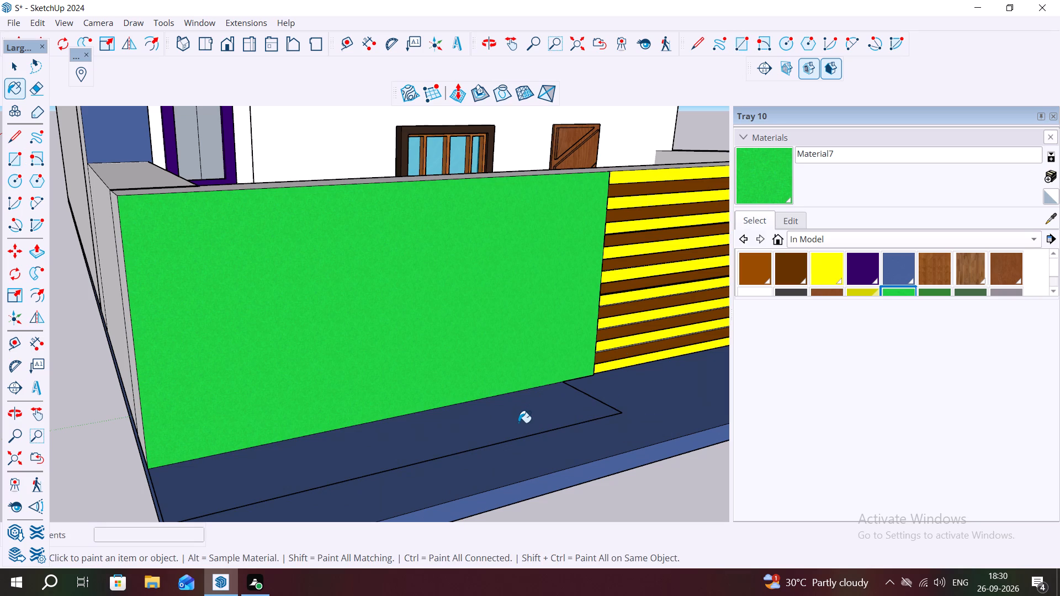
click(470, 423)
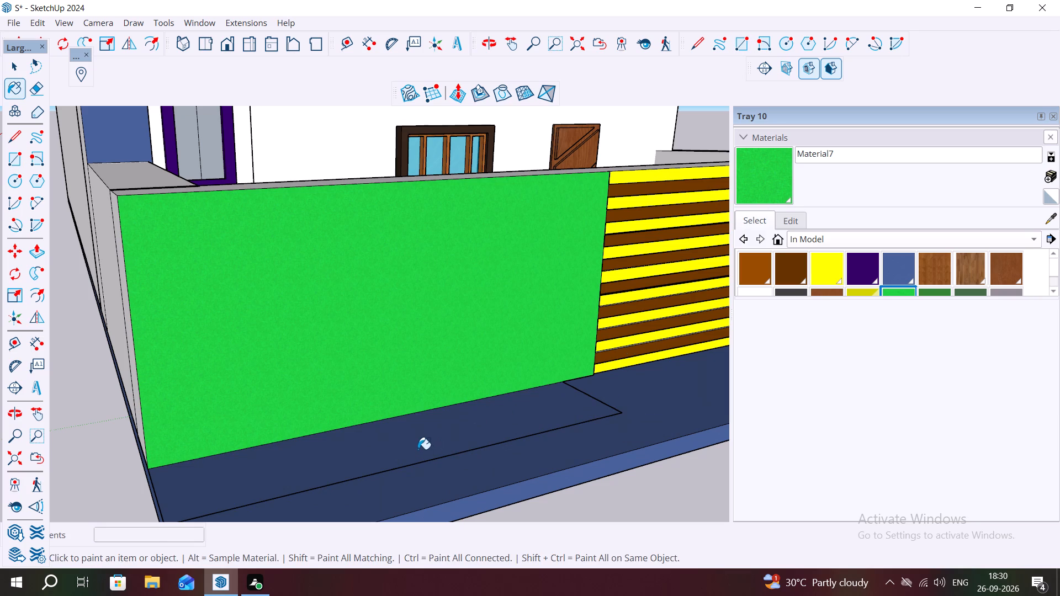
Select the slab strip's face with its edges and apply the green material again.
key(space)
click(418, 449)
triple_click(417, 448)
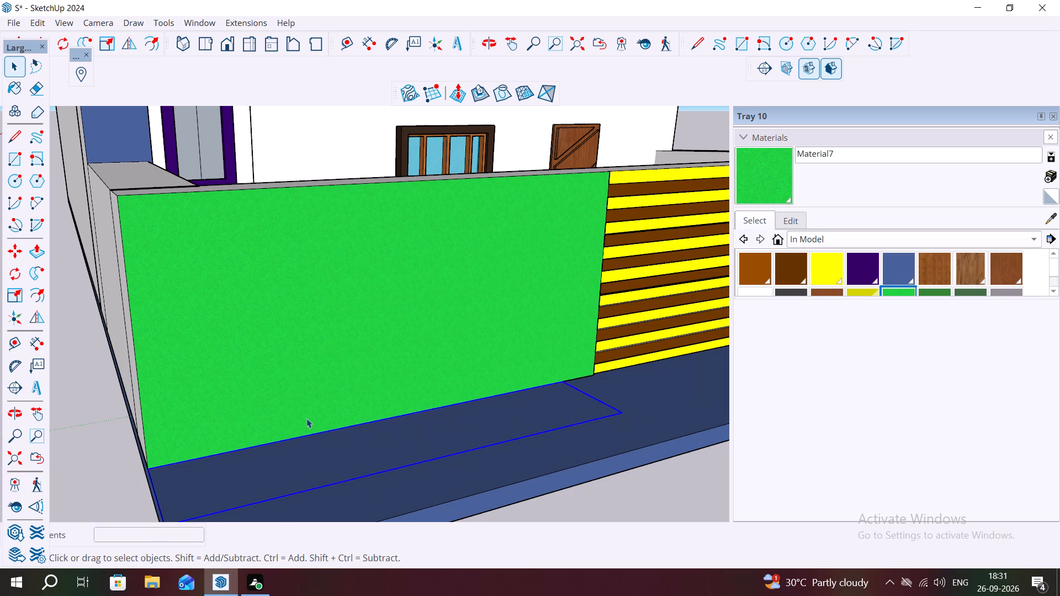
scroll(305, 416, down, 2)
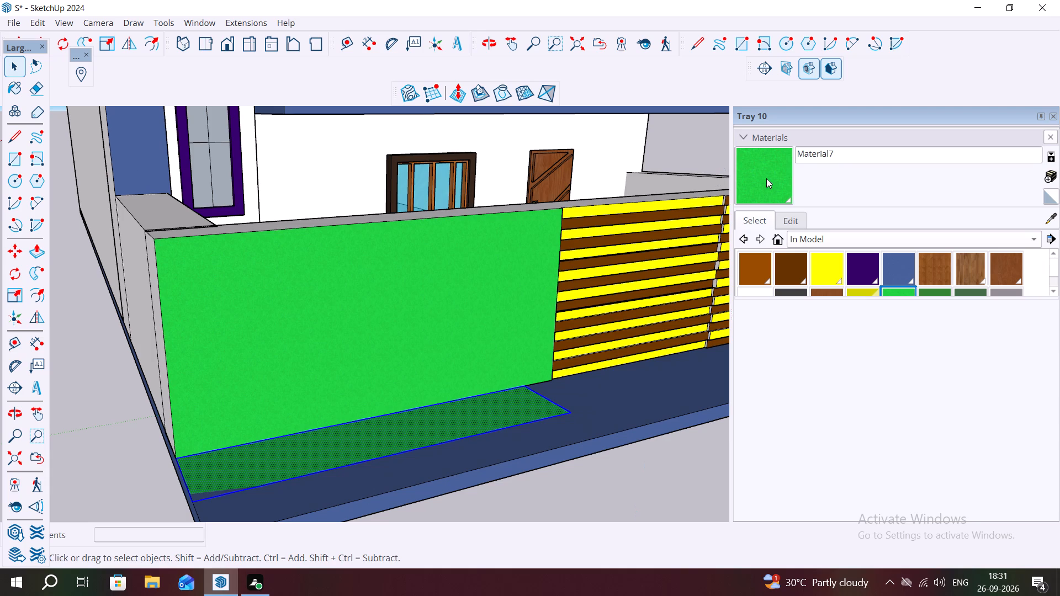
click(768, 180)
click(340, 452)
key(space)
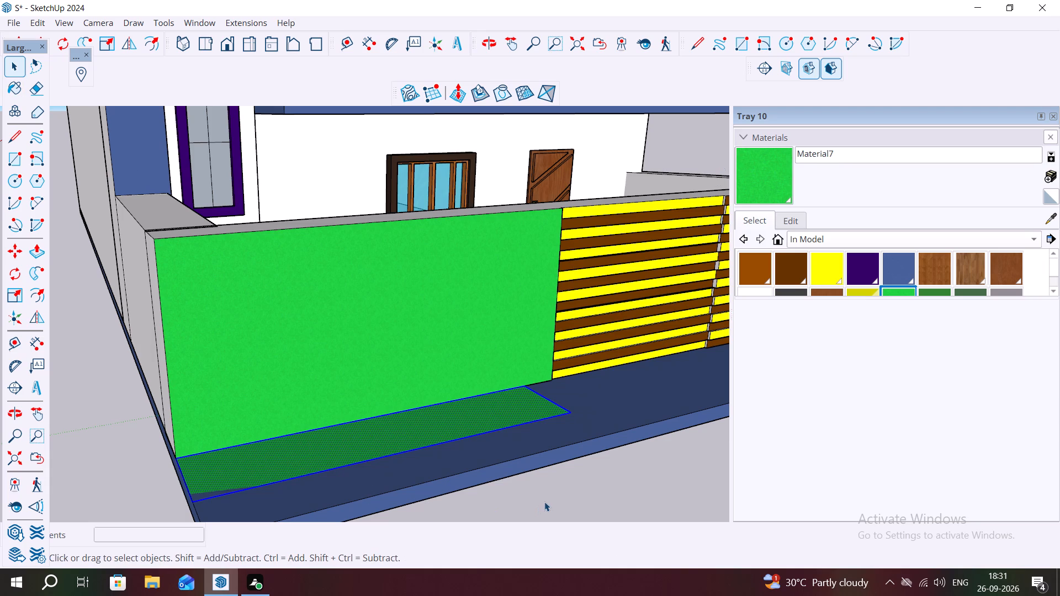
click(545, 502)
Push/Pull the green strip upward about 1' 6 1/16" to form a raised planter block along the compound wall.
scroll(549, 462, down, 2)
middle_drag(548, 458, 402, 533)
scroll(421, 400, down, 1)
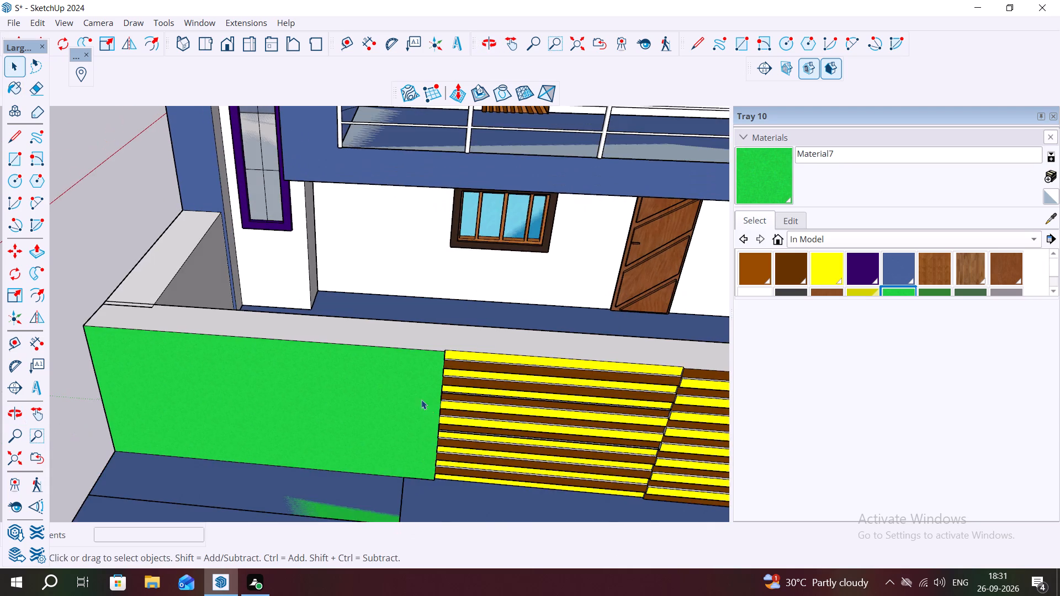
scroll(421, 400, down, 2)
scroll(347, 249, down, 3)
scroll(250, 421, down, 1)
middle_drag(247, 422, 283, 497)
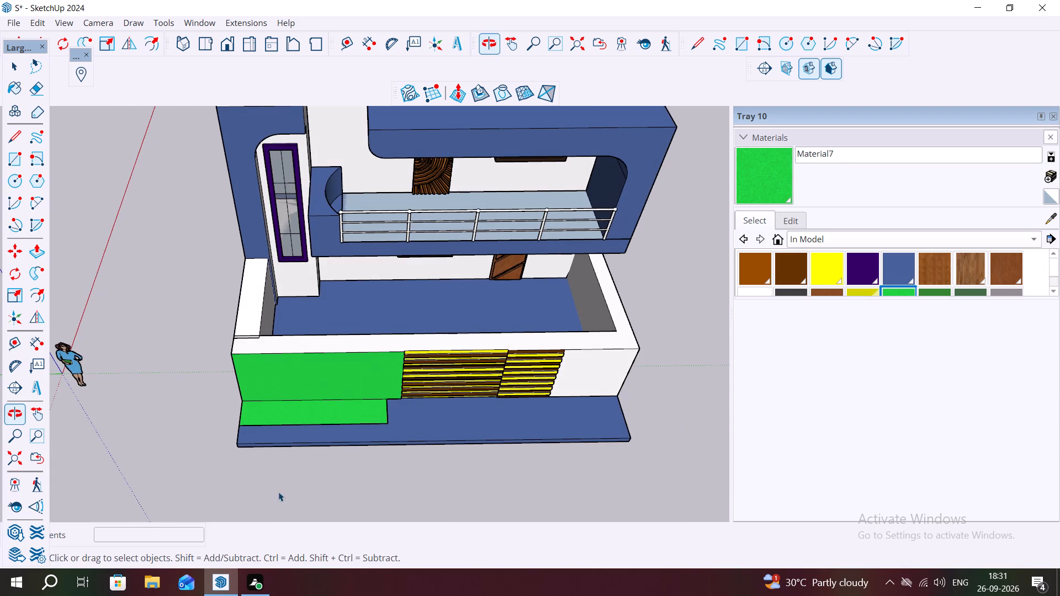
scroll(326, 395, up, 5)
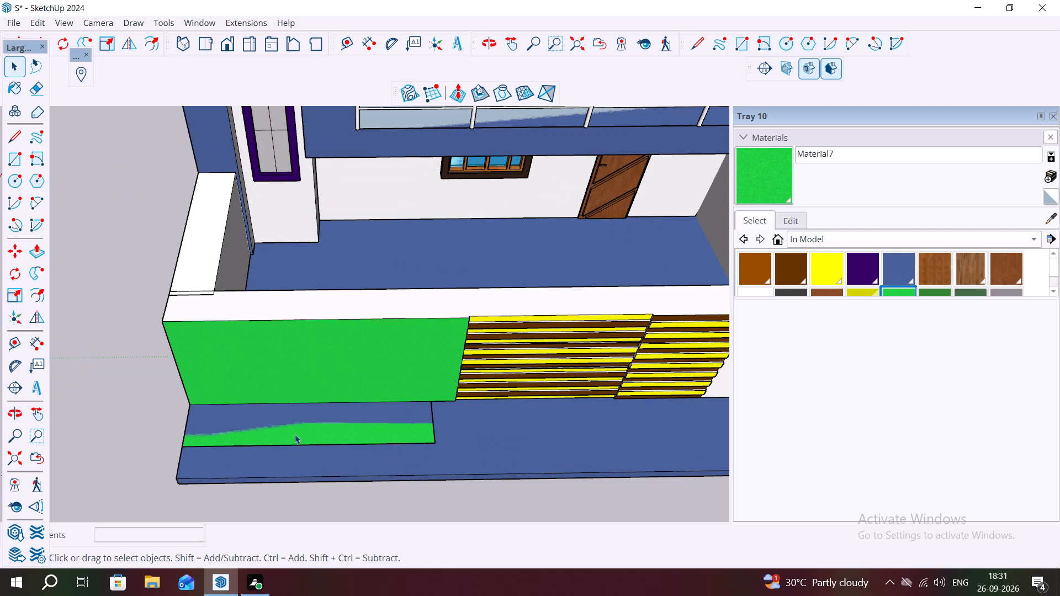
key(p)
drag(314, 429, 316, 384)
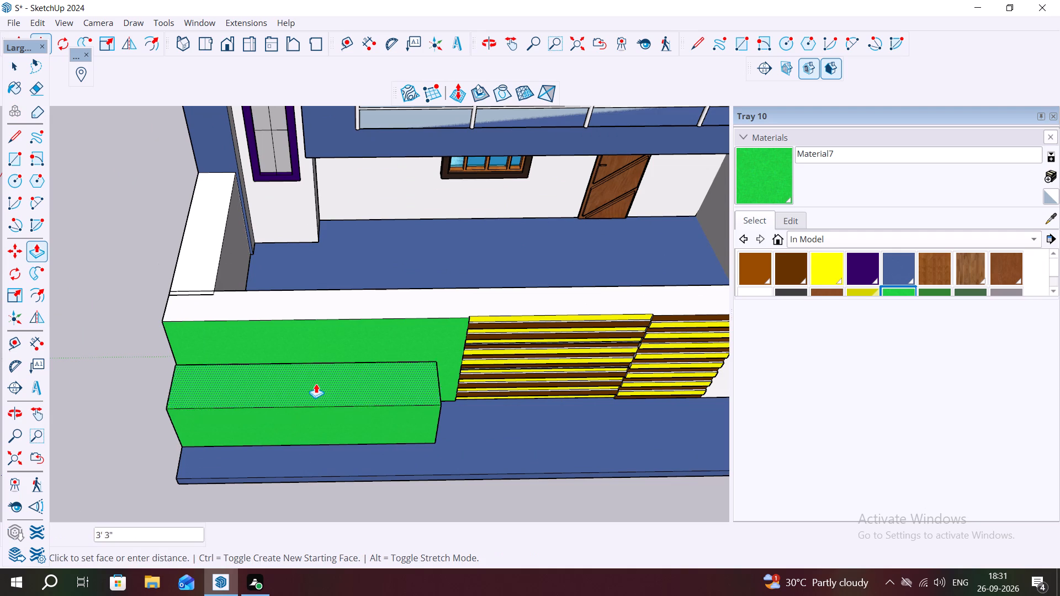
drag(316, 384, 334, 401)
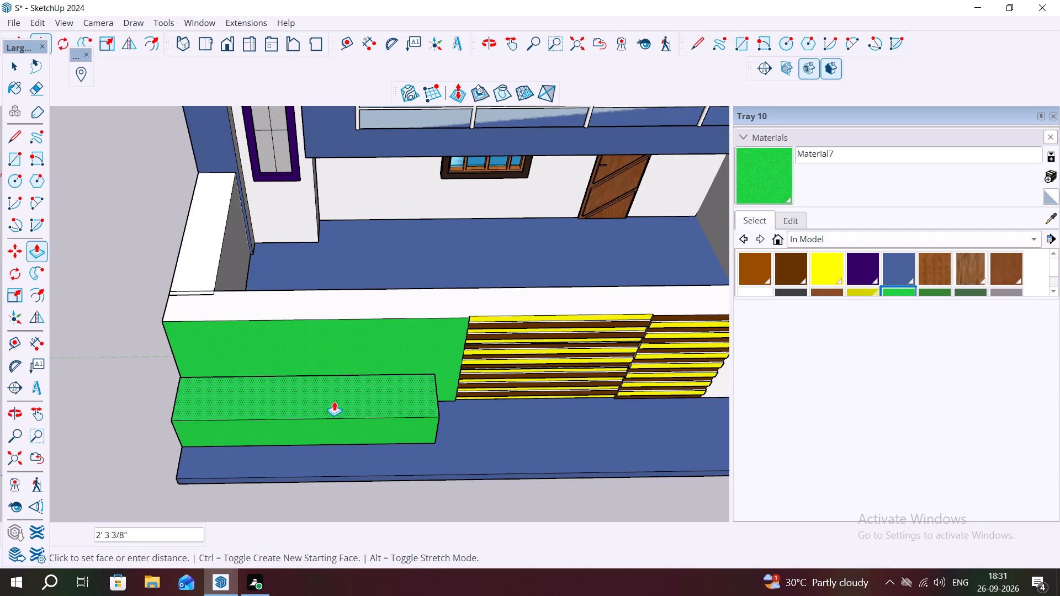
drag(334, 401, 342, 411)
Draw a vertical line about 1' 6" long on the green wall face above the planter block.
middle_drag(345, 403, 330, 318)
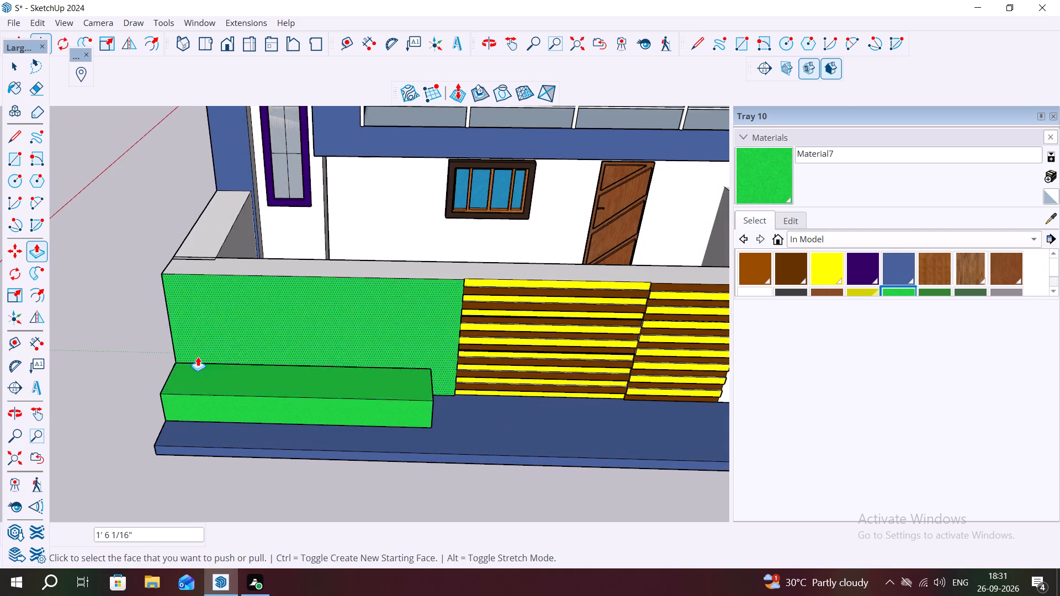
scroll(198, 356, up, 1)
middle_drag(208, 350, 274, 273)
scroll(164, 308, up, 2)
scroll(65, 310, down, 3)
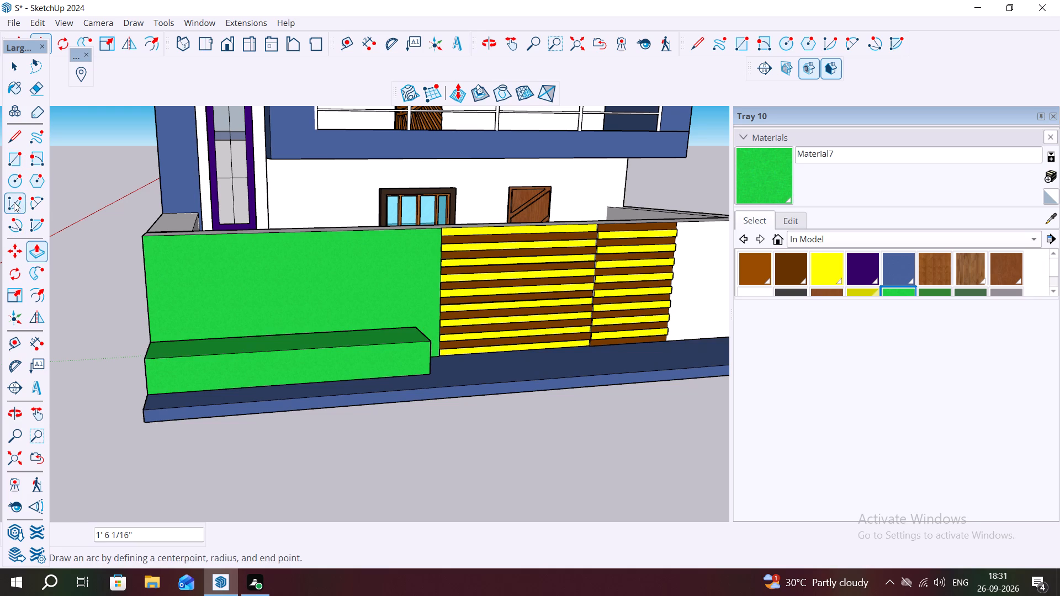
click(14, 135)
scroll(190, 273, up, 7)
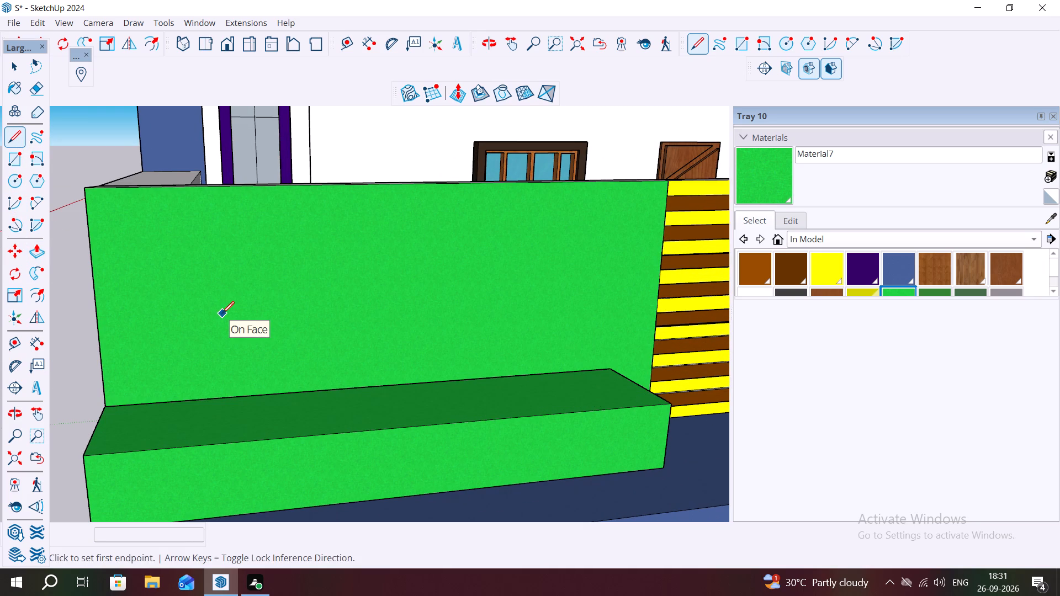
click(222, 313)
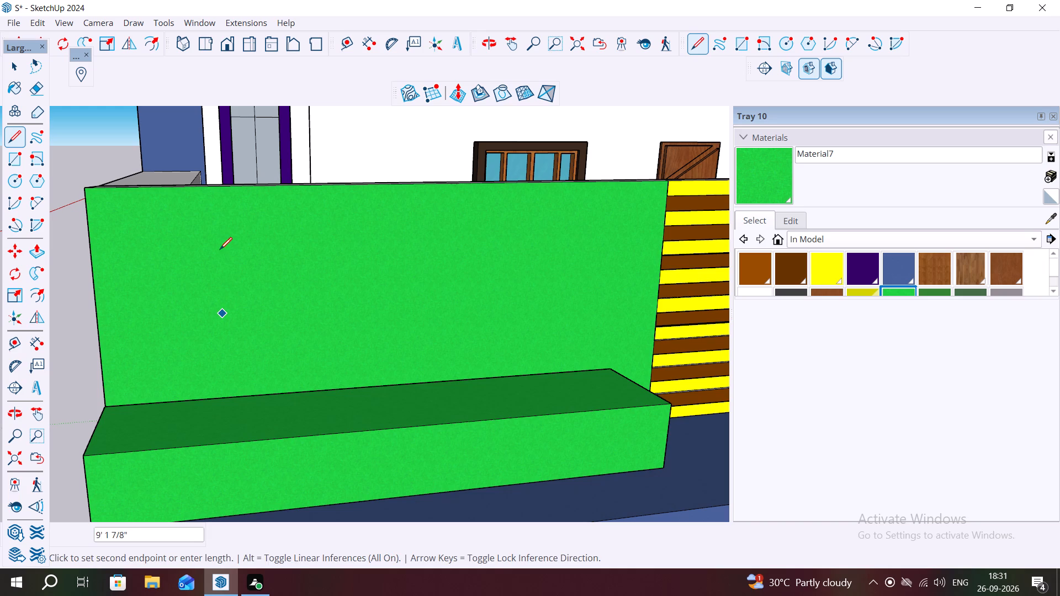
scroll(198, 285, down, 5)
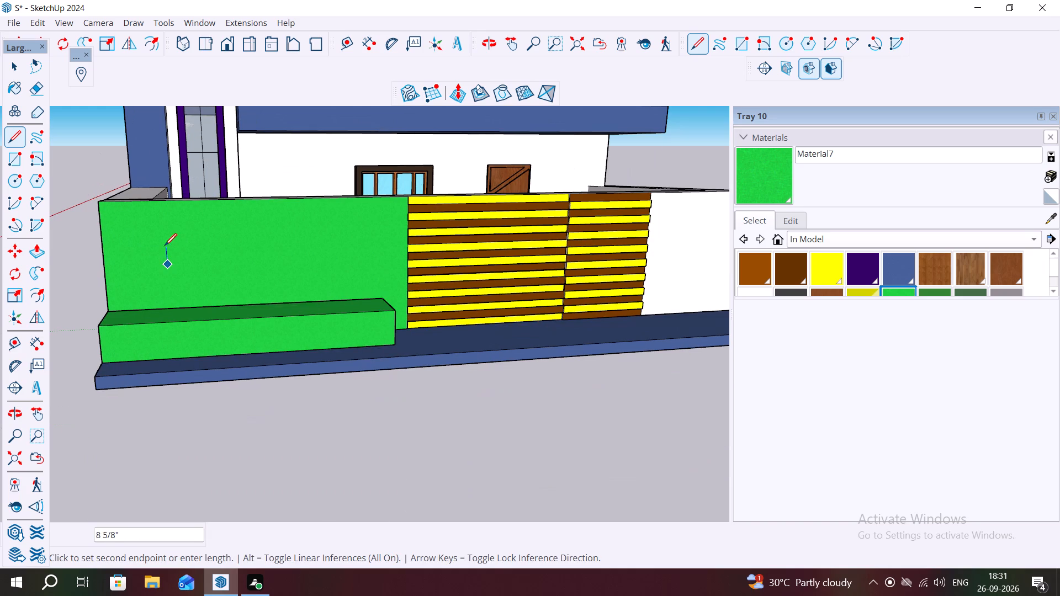
click(167, 230)
scroll(164, 263, up, 6)
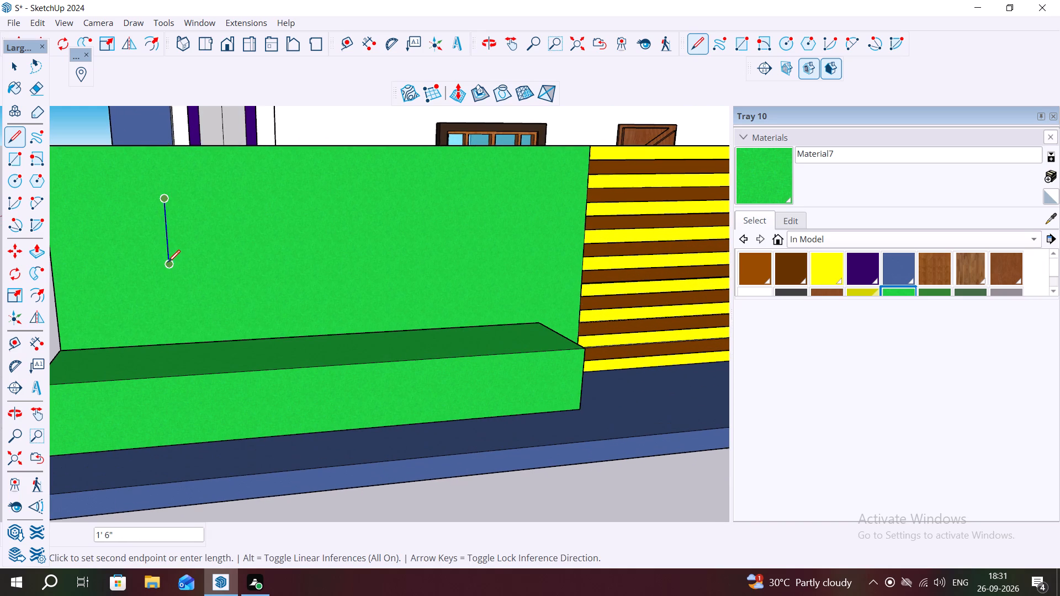
click(169, 265)
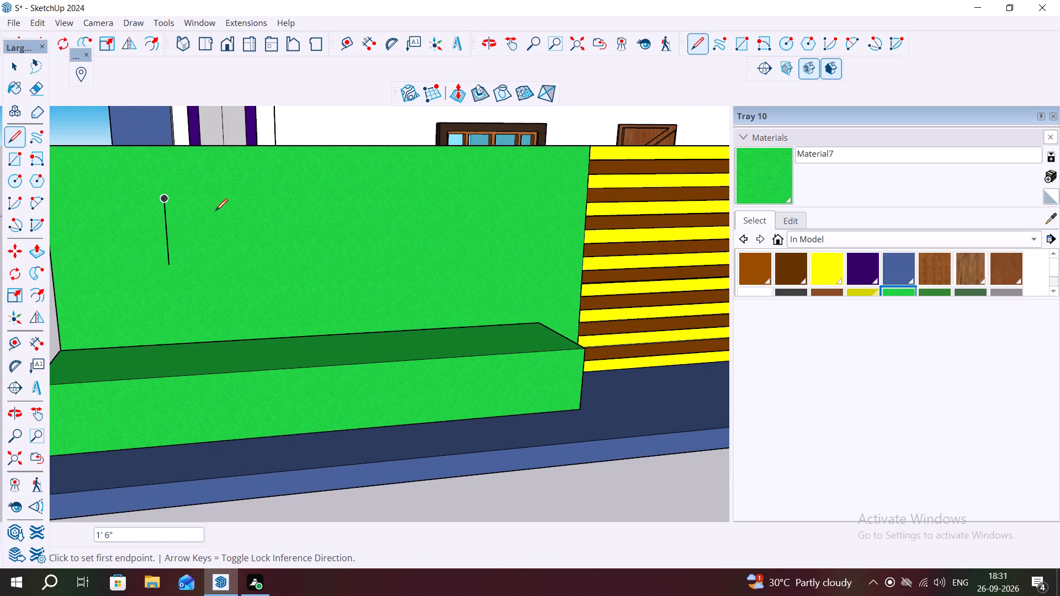
Draw two slanting lines upward from the vertical line's lower end, one to each side, the left one about 1' 6 13/16" long.
click(169, 268)
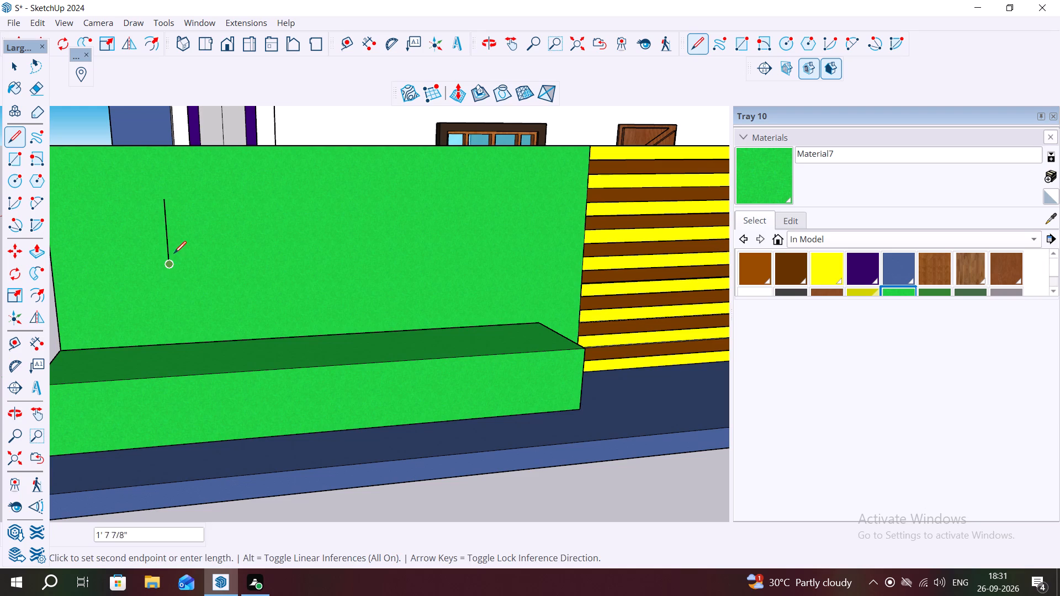
drag(169, 263, 212, 207)
drag(167, 263, 158, 254)
drag(158, 254, 106, 227)
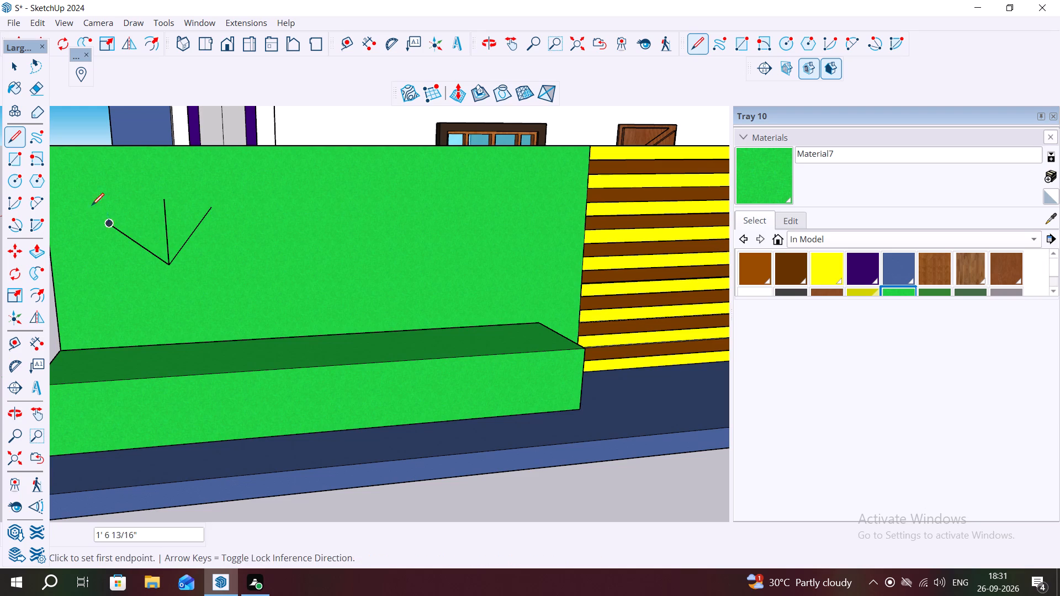
Draw a two-point arc bulging about 2 15/16" above the left slanting line, spanning its two endpoints.
click(24, 195)
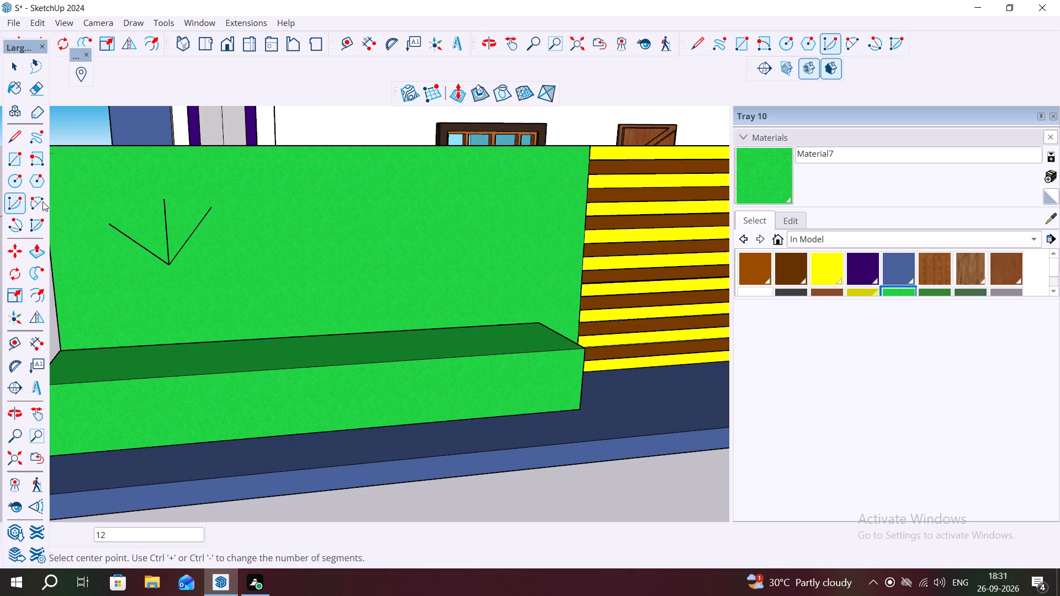
click(38, 201)
click(107, 226)
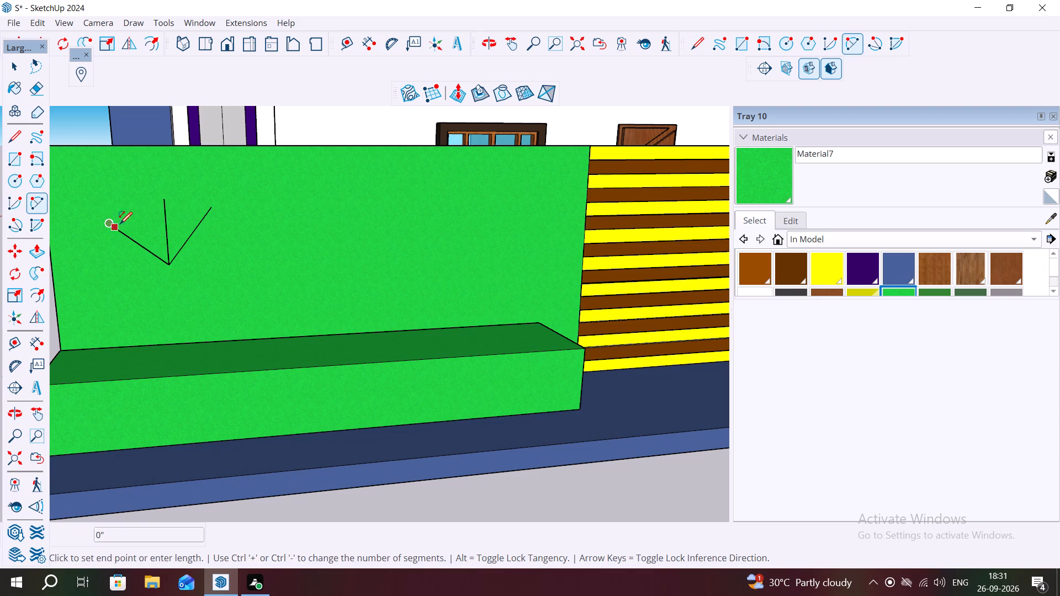
click(167, 266)
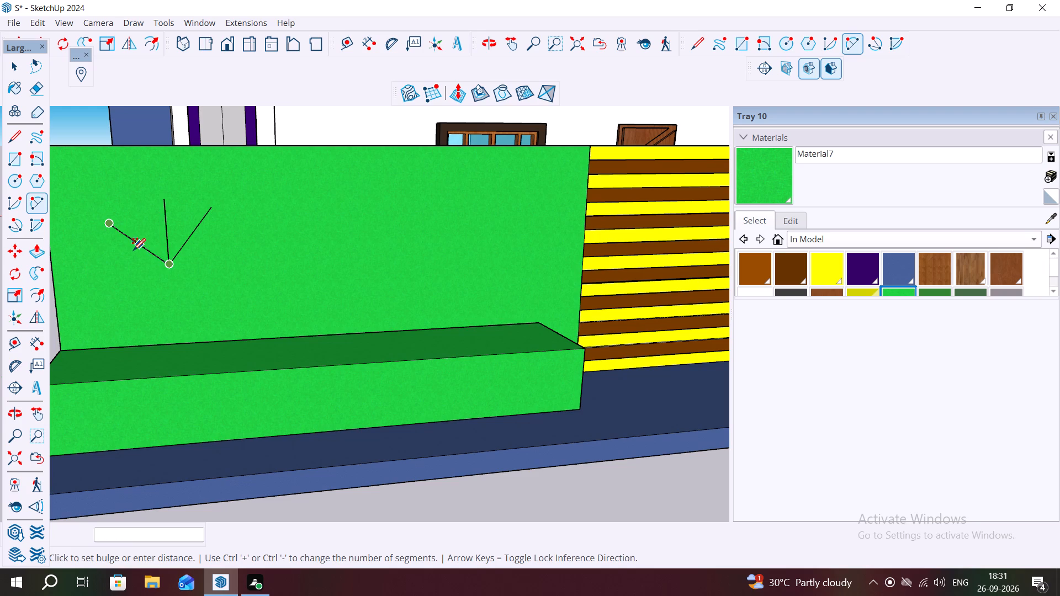
scroll(130, 255, up, 3)
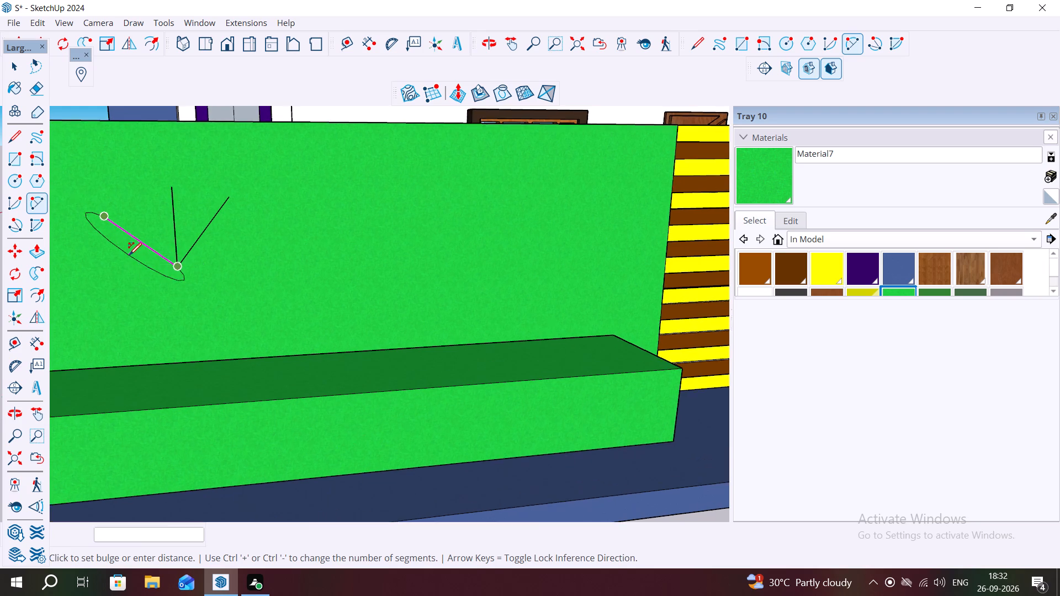
scroll(129, 255, up, 1)
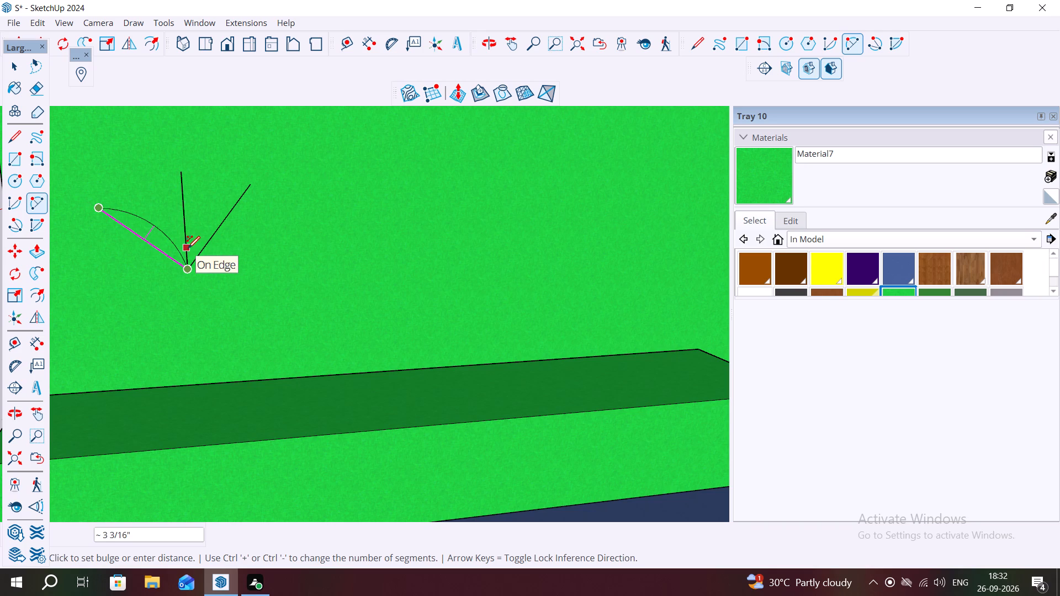
click(179, 250)
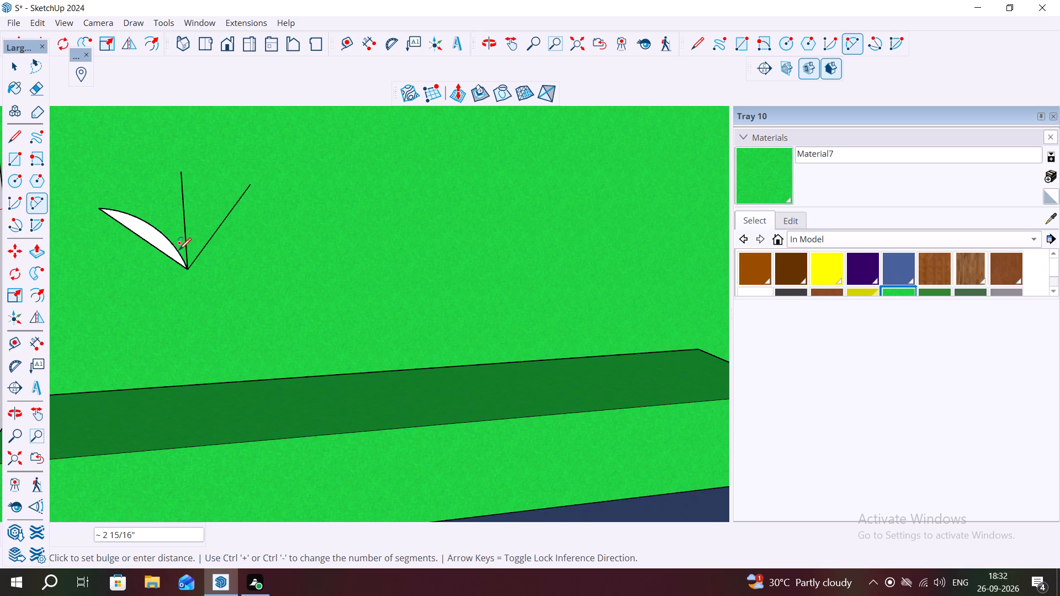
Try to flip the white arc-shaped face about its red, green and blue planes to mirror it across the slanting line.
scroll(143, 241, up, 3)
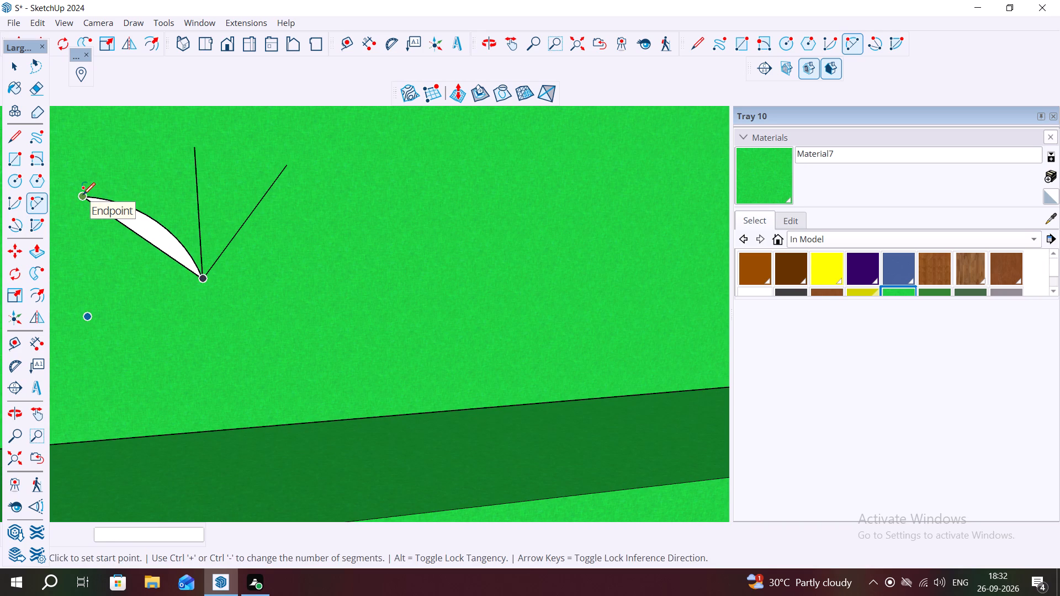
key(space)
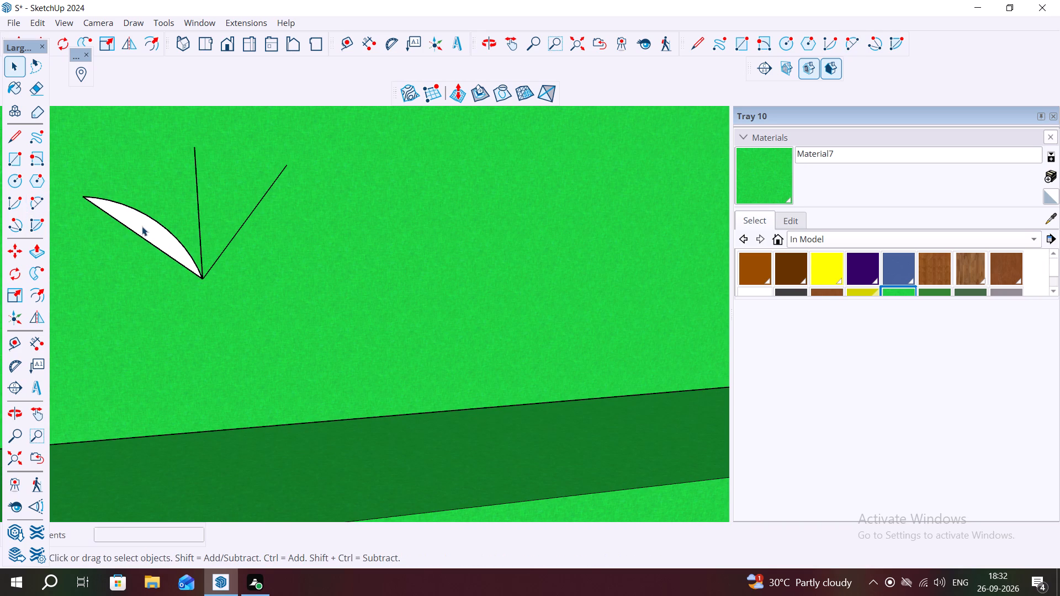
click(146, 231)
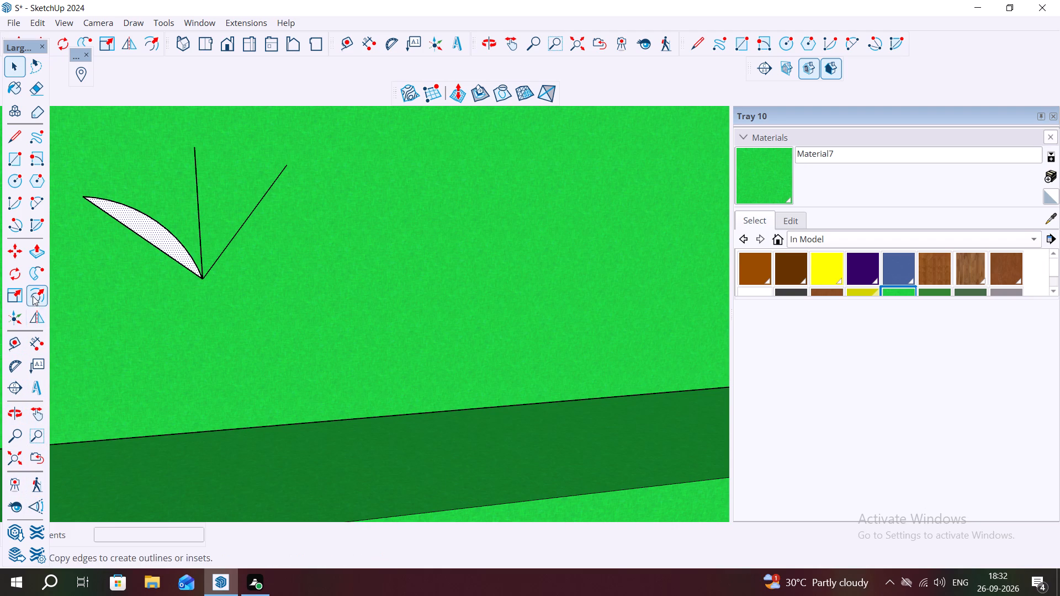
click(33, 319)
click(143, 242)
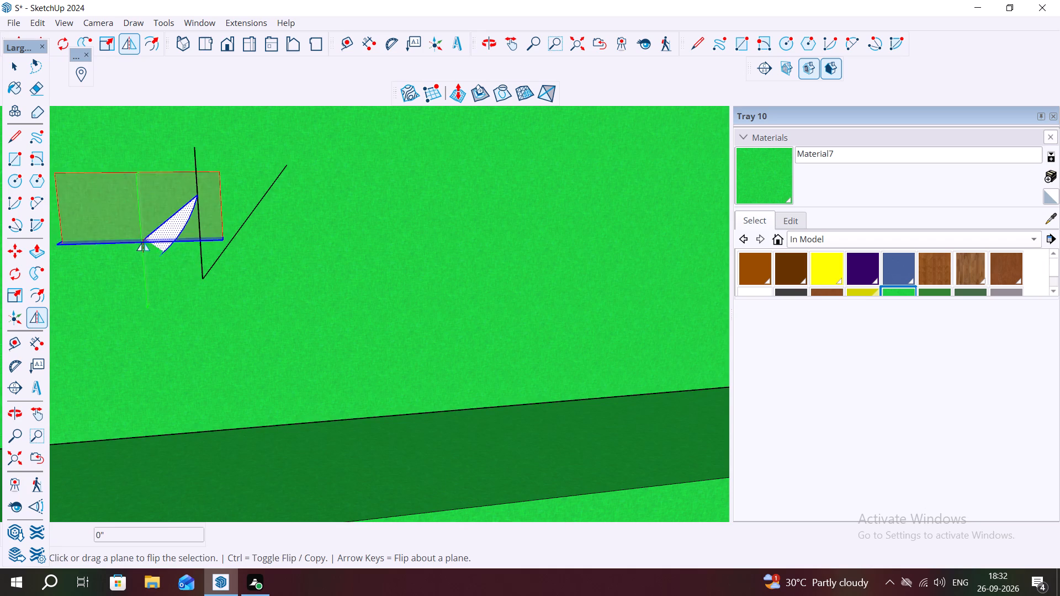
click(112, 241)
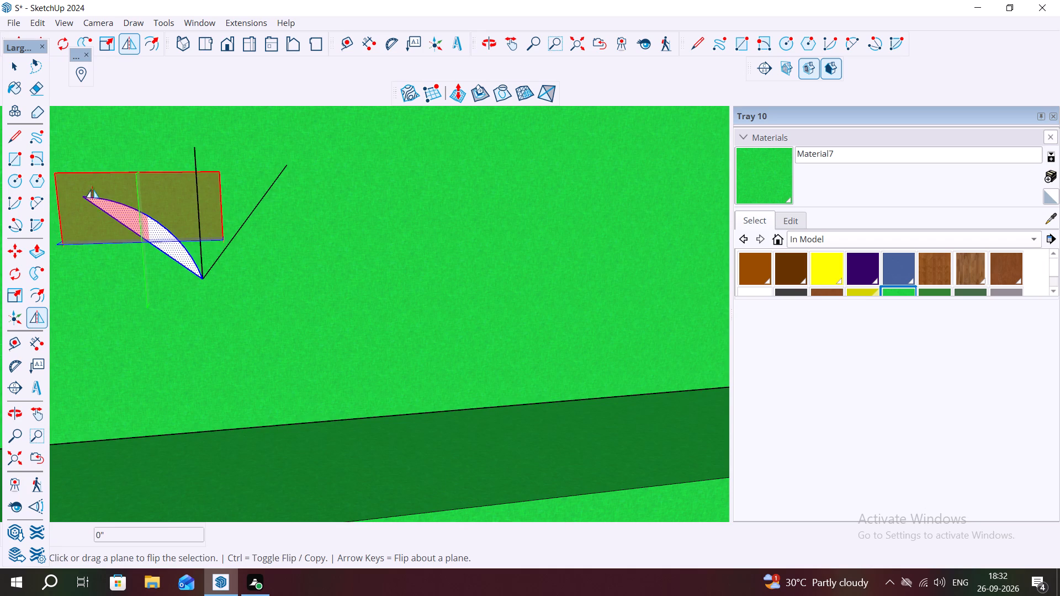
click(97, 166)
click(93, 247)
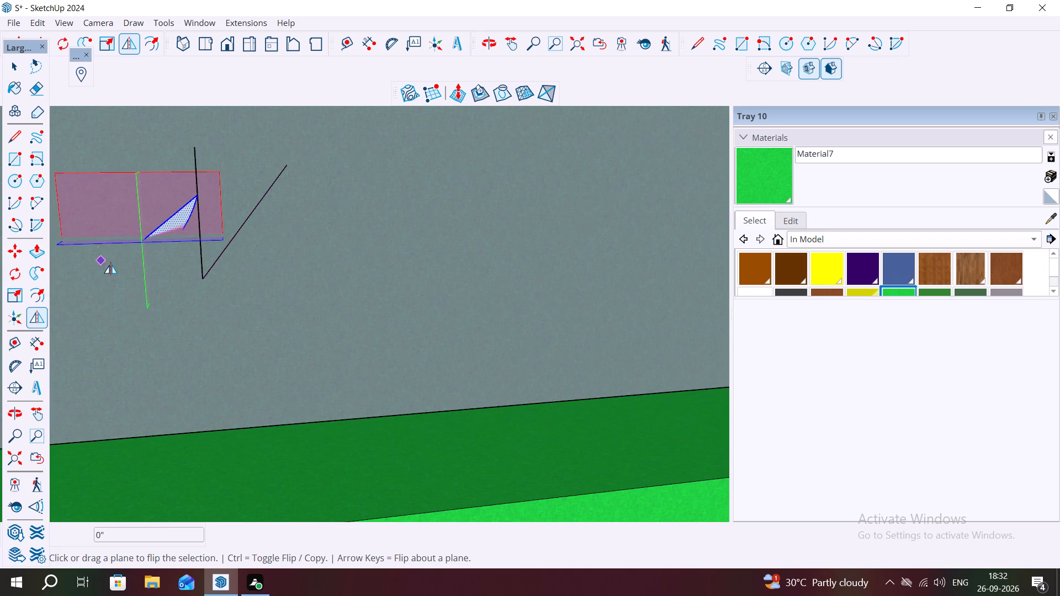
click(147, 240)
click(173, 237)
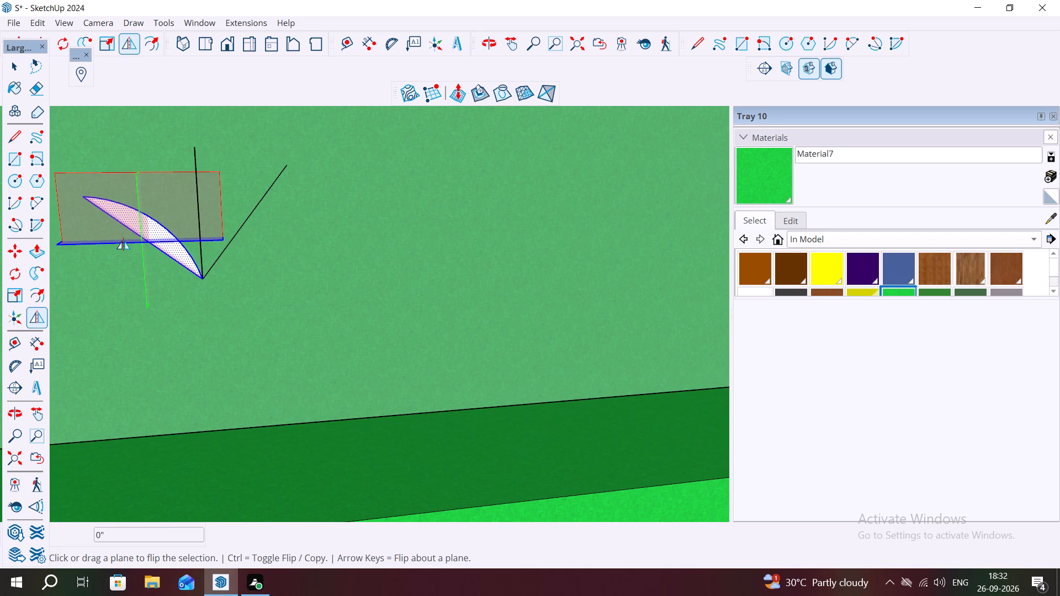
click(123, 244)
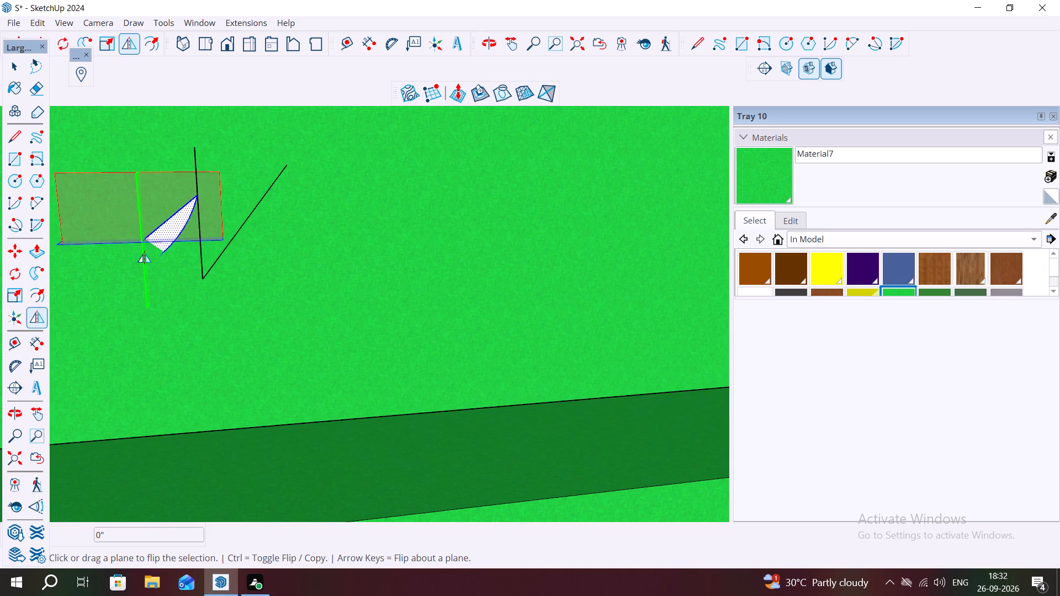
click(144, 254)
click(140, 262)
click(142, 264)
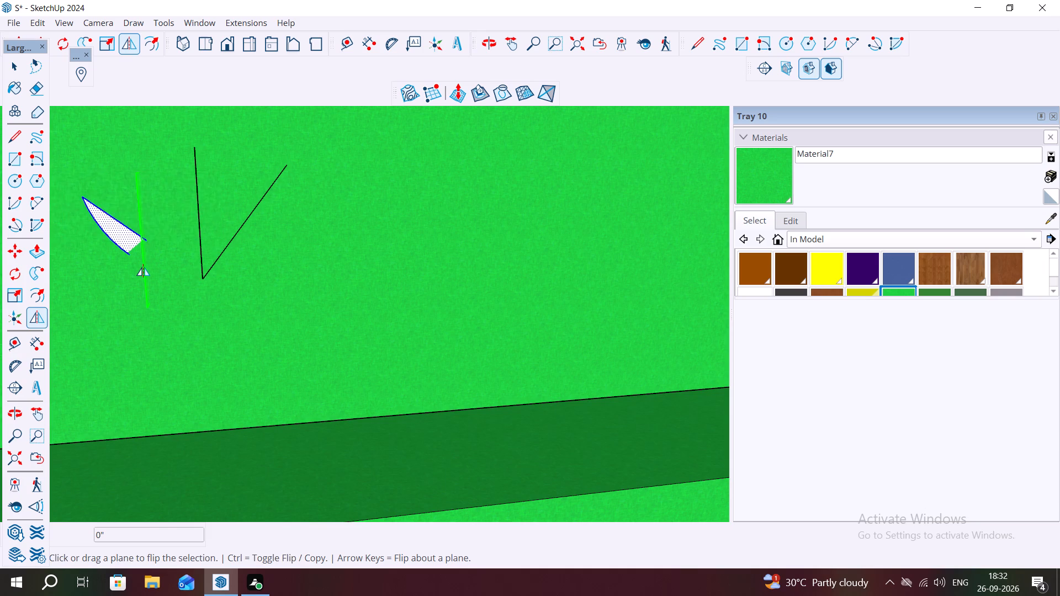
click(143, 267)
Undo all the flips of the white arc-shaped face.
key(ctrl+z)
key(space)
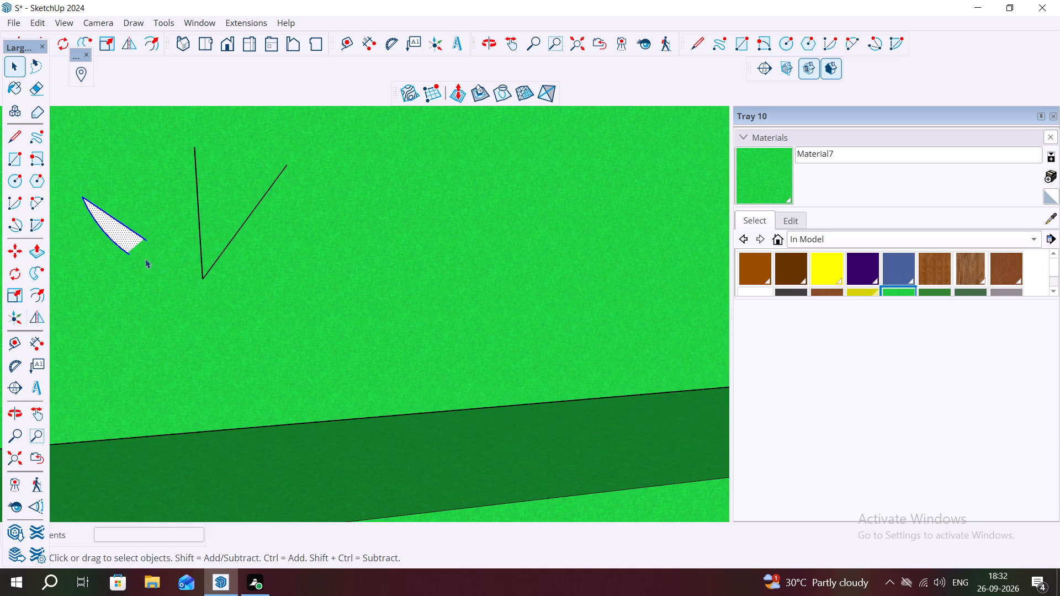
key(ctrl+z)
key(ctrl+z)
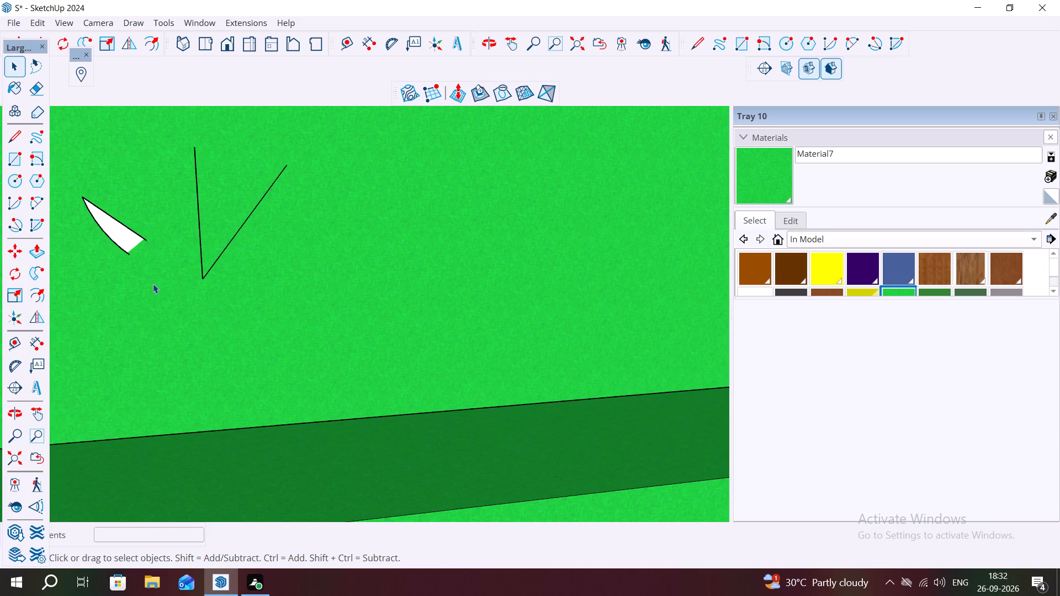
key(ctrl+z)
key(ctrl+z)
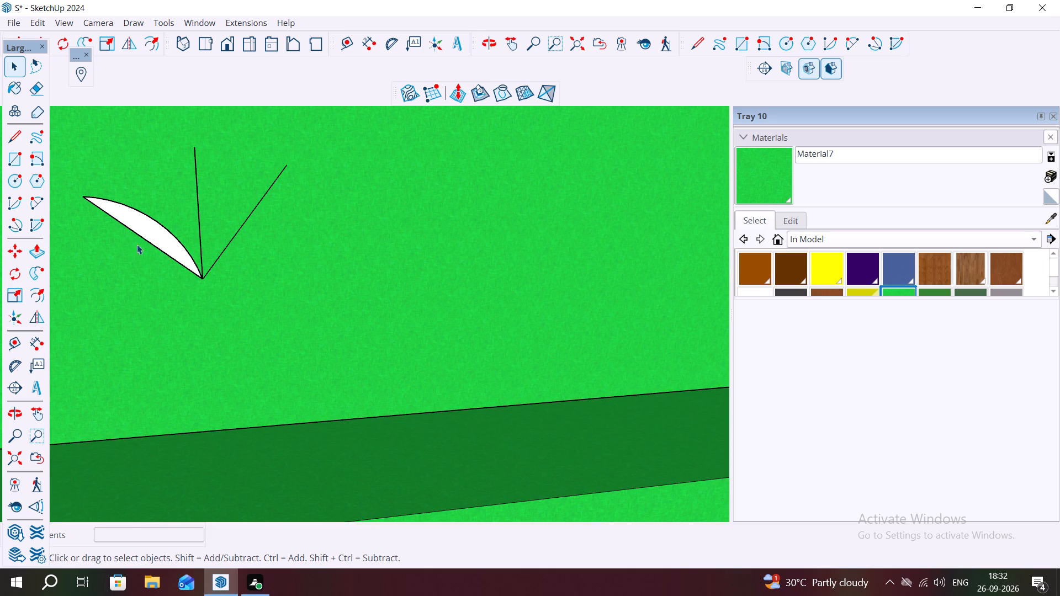
Draw a second two-point arc bulging about 2 15/16" below the left slanting line to close the petal shape.
scroll(134, 241, up, 2)
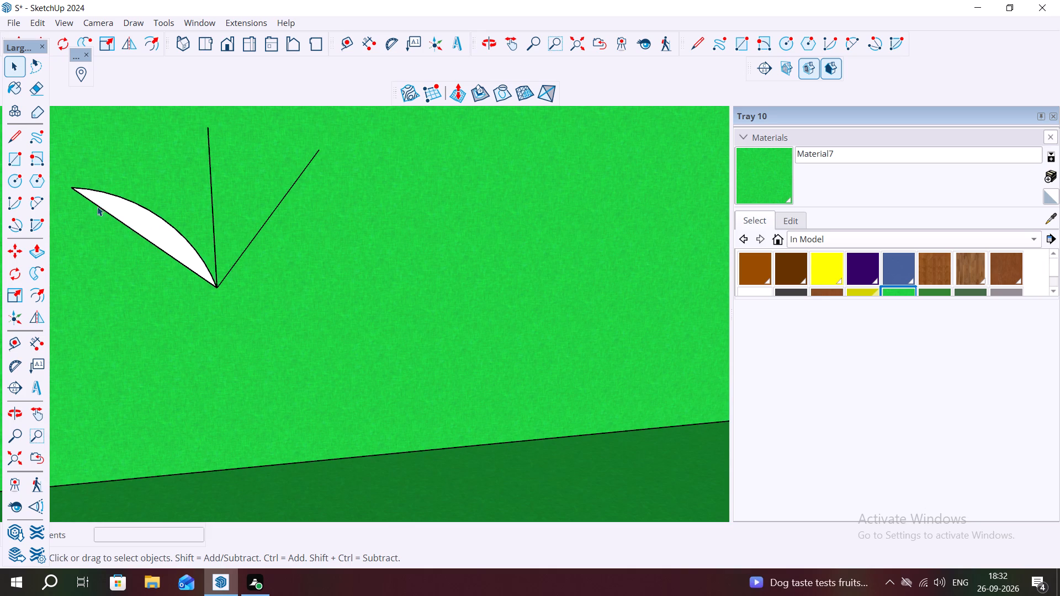
click(23, 205)
scroll(205, 212, down, 2)
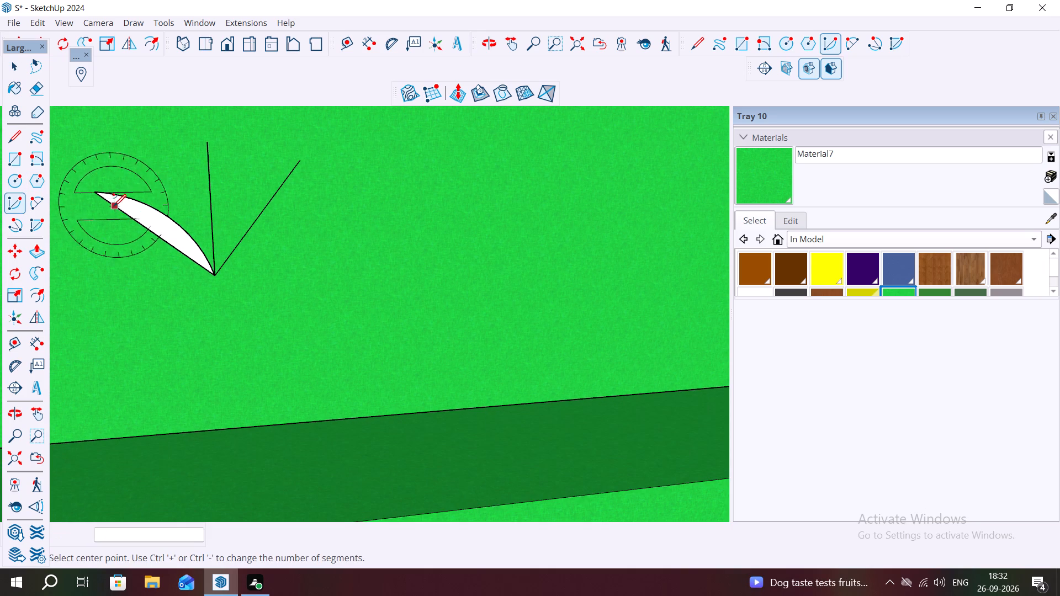
click(37, 201)
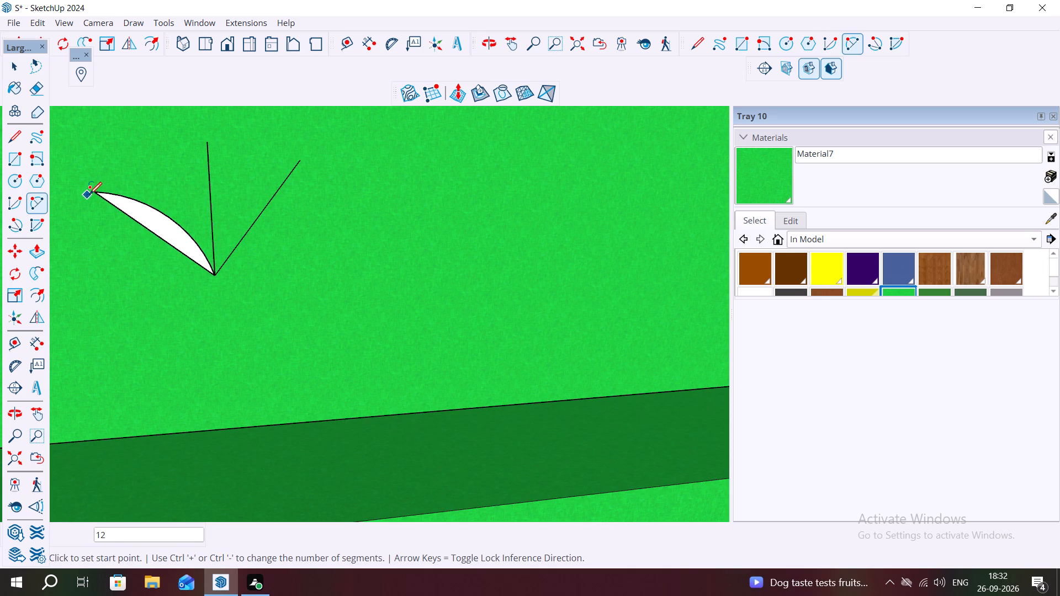
click(95, 194)
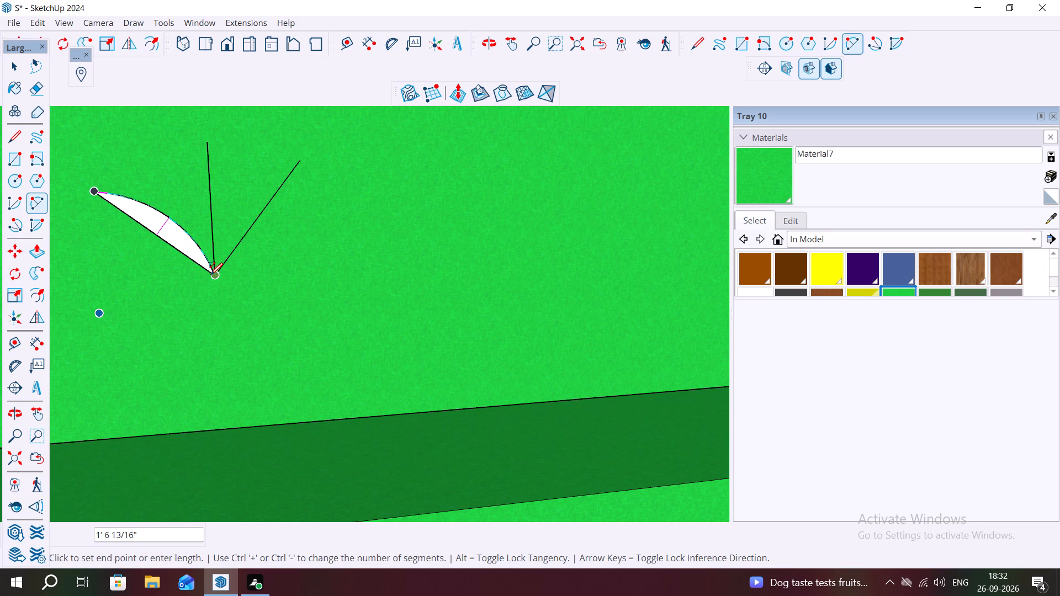
click(213, 276)
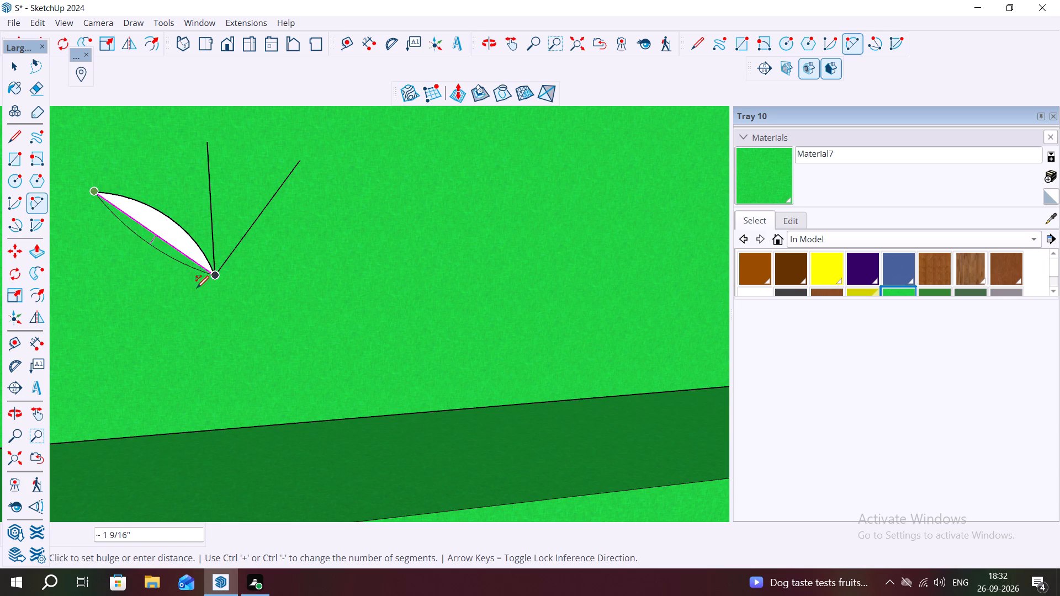
middle_drag(177, 286, 157, 191)
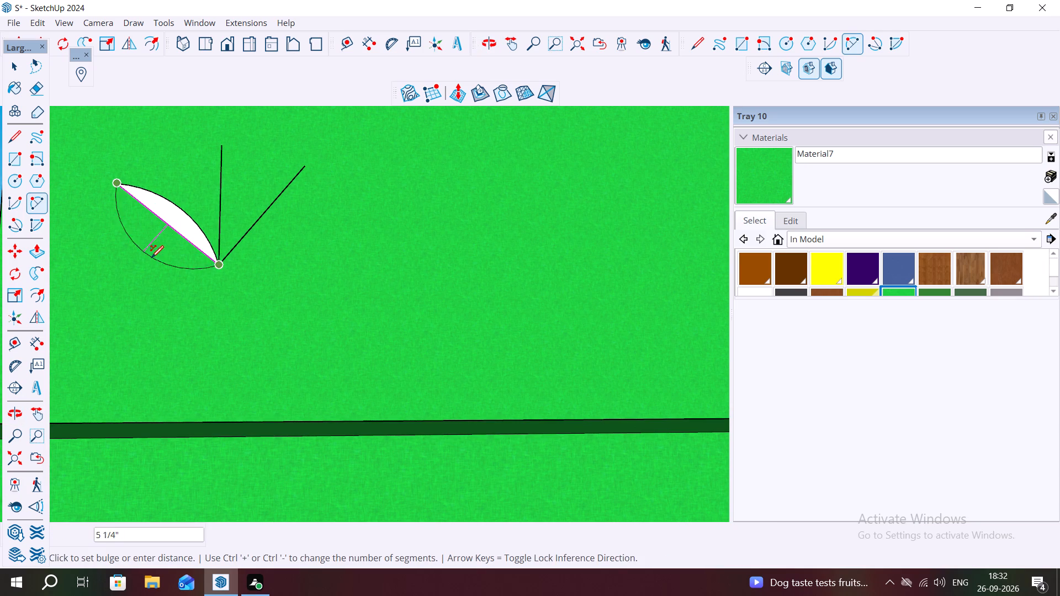
middle_drag(153, 256, 164, 137)
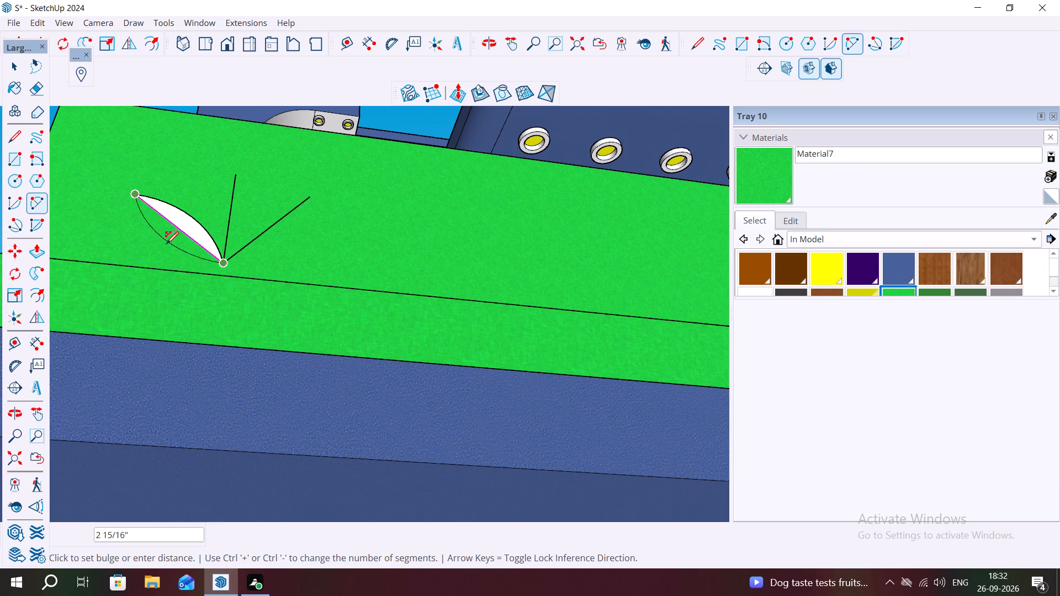
click(166, 244)
Select the petal's lower half with its edges and create a red material based on the current green one.
middle_drag(162, 227, 173, 250)
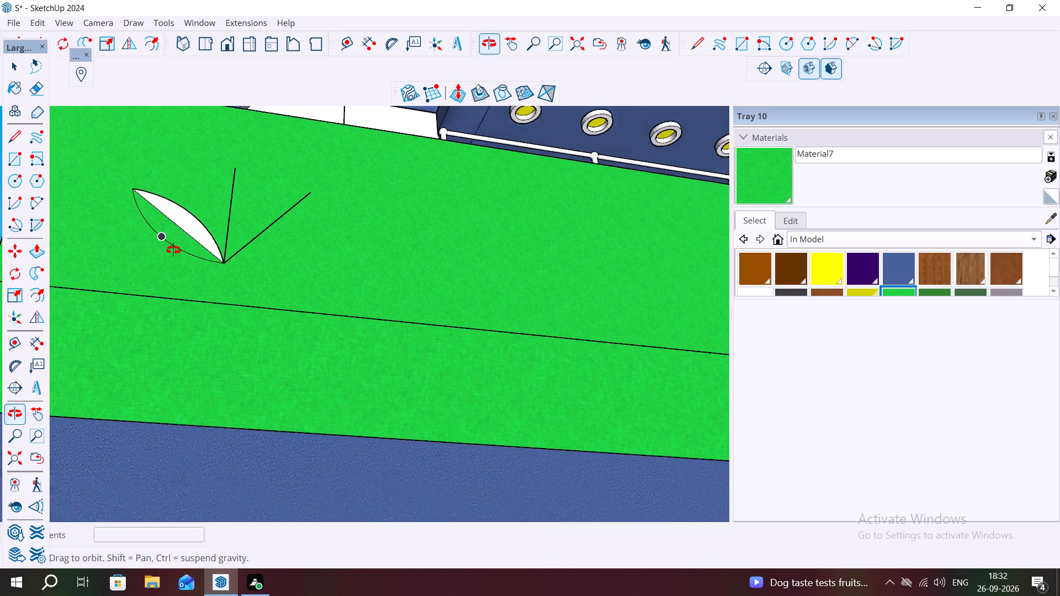
middle_drag(173, 250, 176, 255)
scroll(172, 223, up, 12)
key(space)
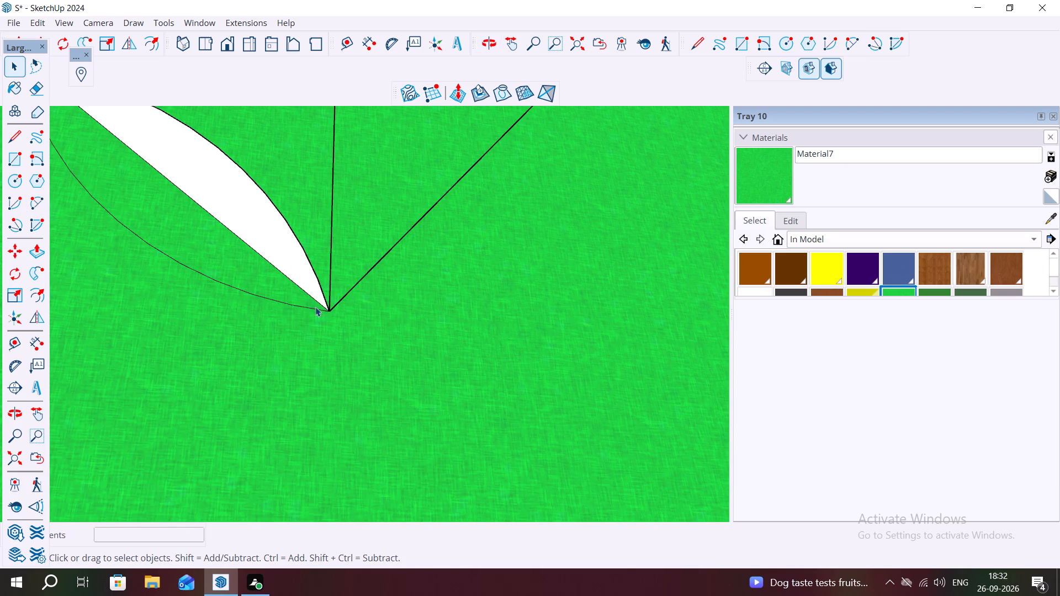
scroll(255, 287, up, 5)
scroll(247, 272, down, 11)
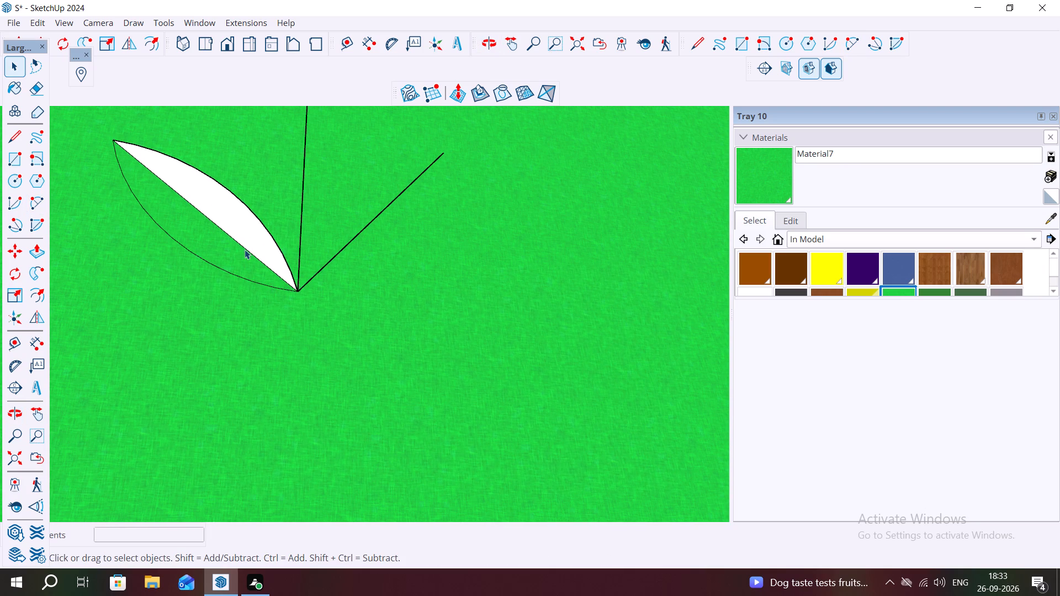
click(247, 238)
double_click(226, 250)
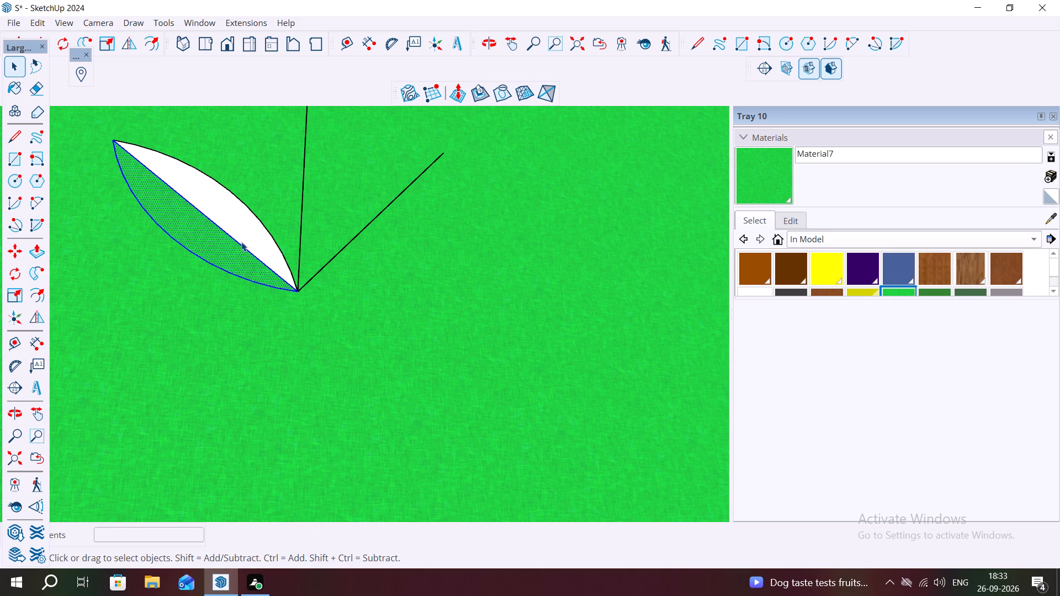
click(750, 180)
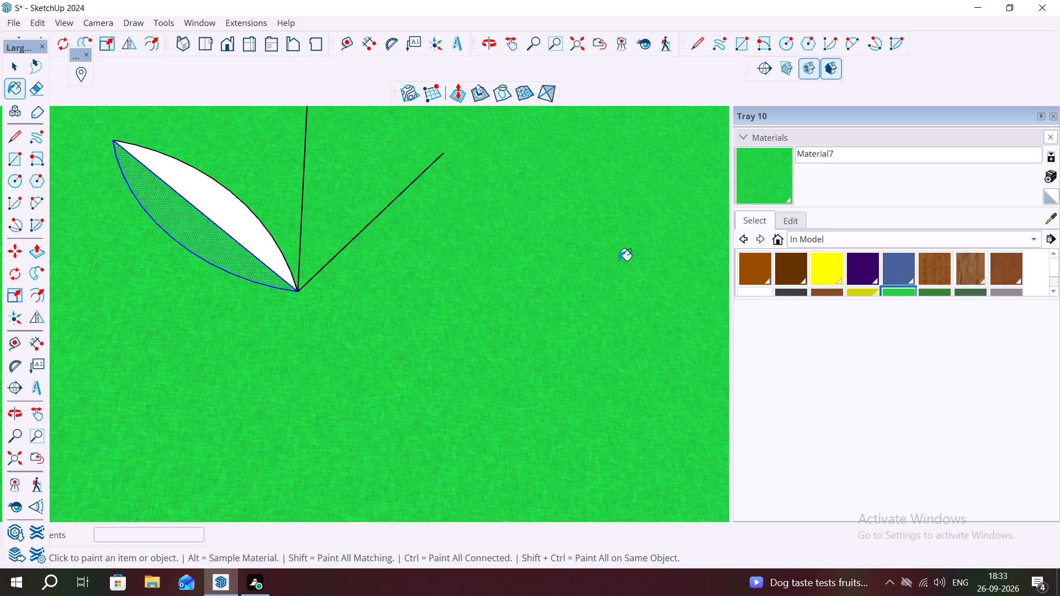
click(1049, 177)
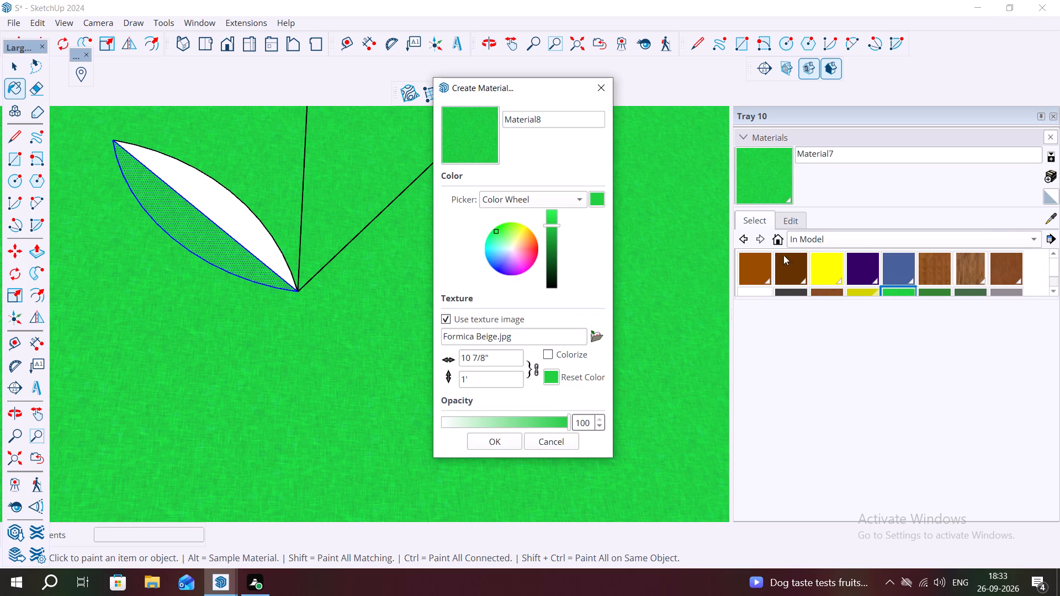
click(531, 247)
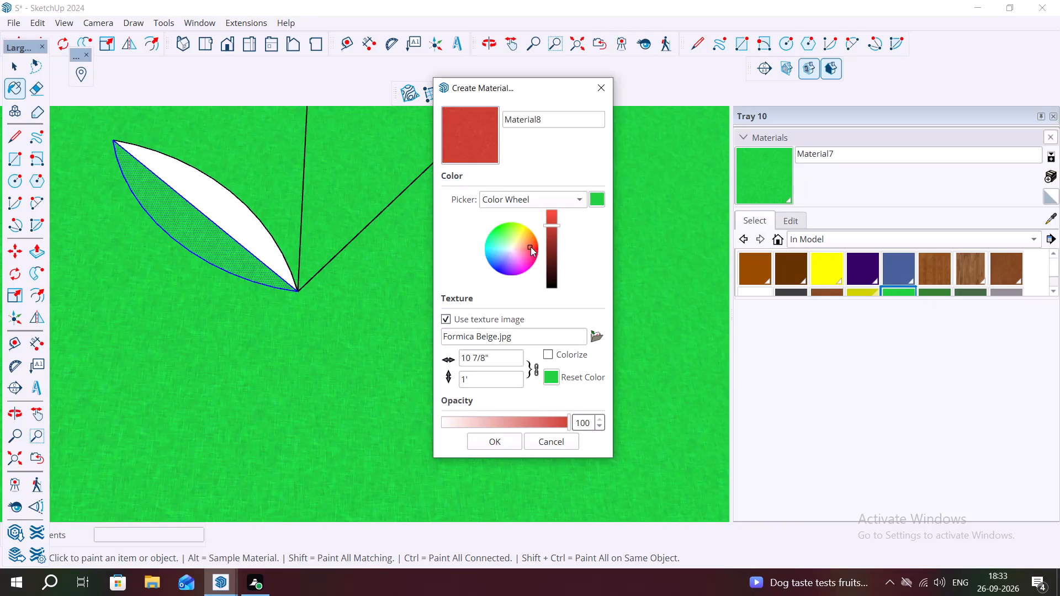
click(497, 439)
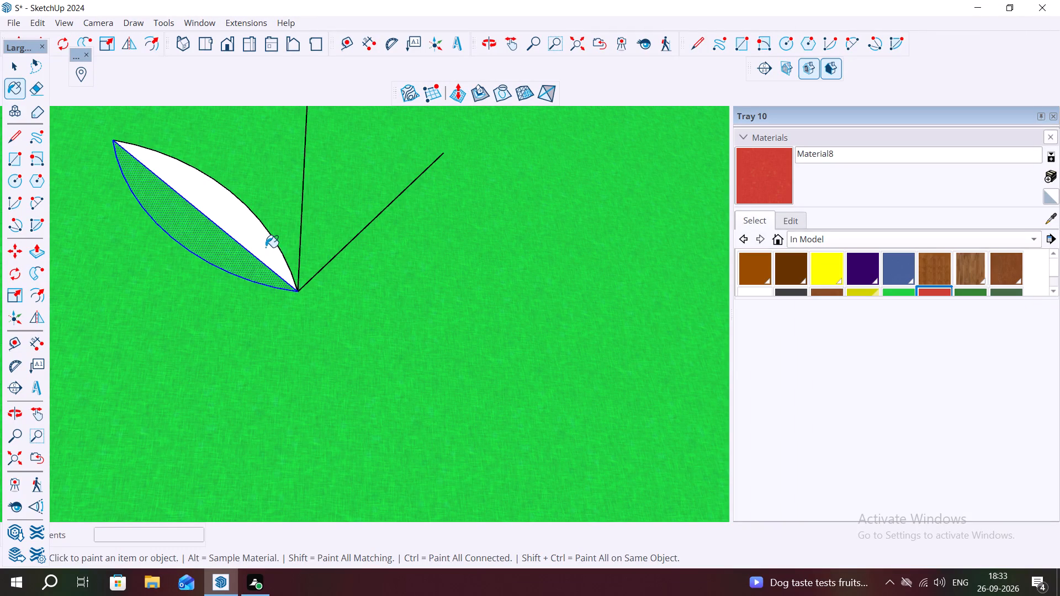
Paint both halves of the left petal with the new red material and leave the Paint Bucket.
click(261, 249)
click(238, 264)
scroll(240, 265, down, 1)
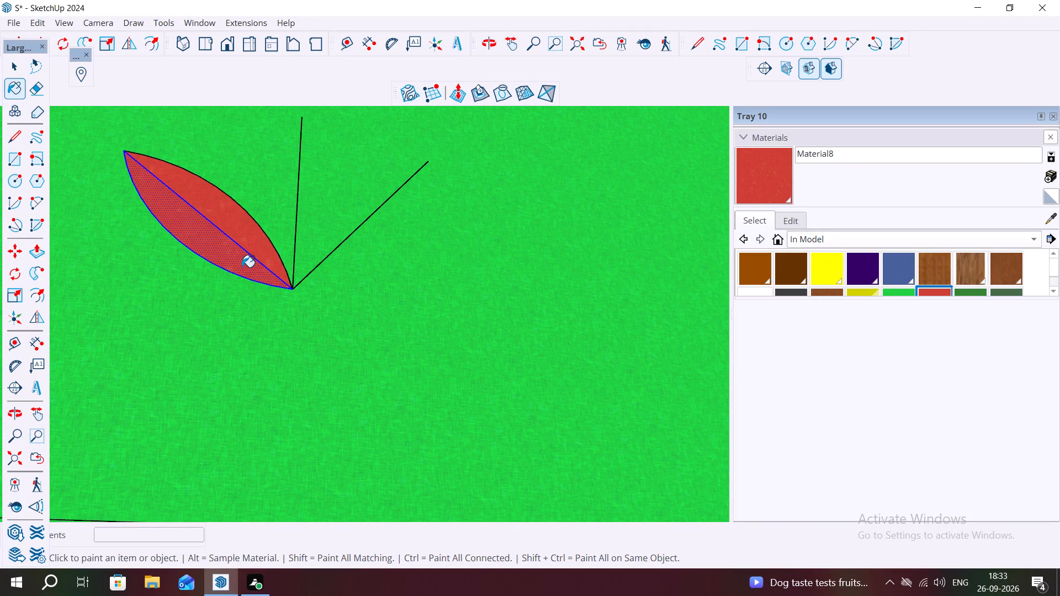
key(Escape)
key(space)
key(space)
click(293, 332)
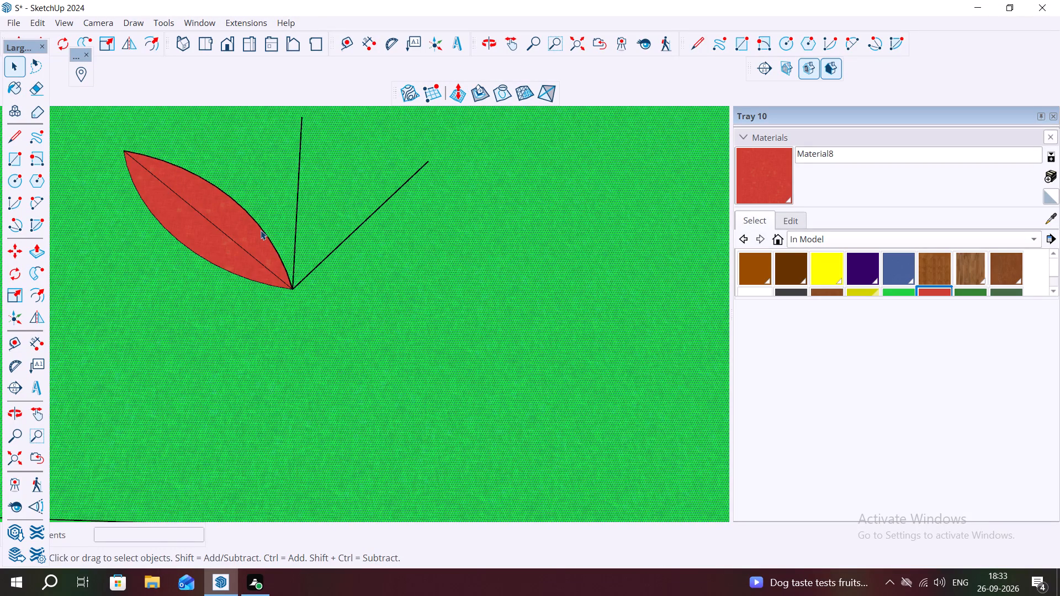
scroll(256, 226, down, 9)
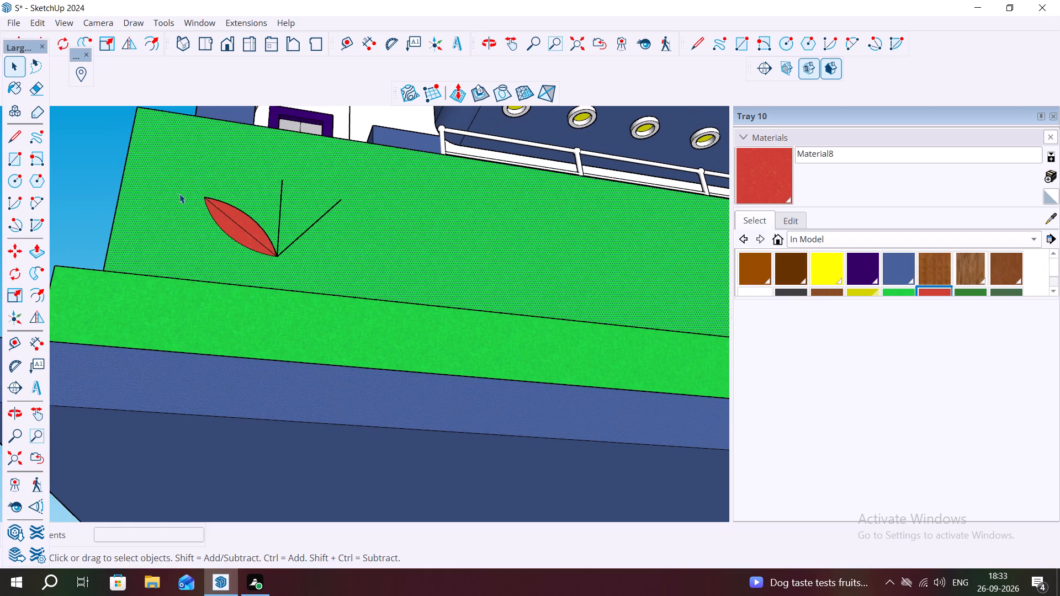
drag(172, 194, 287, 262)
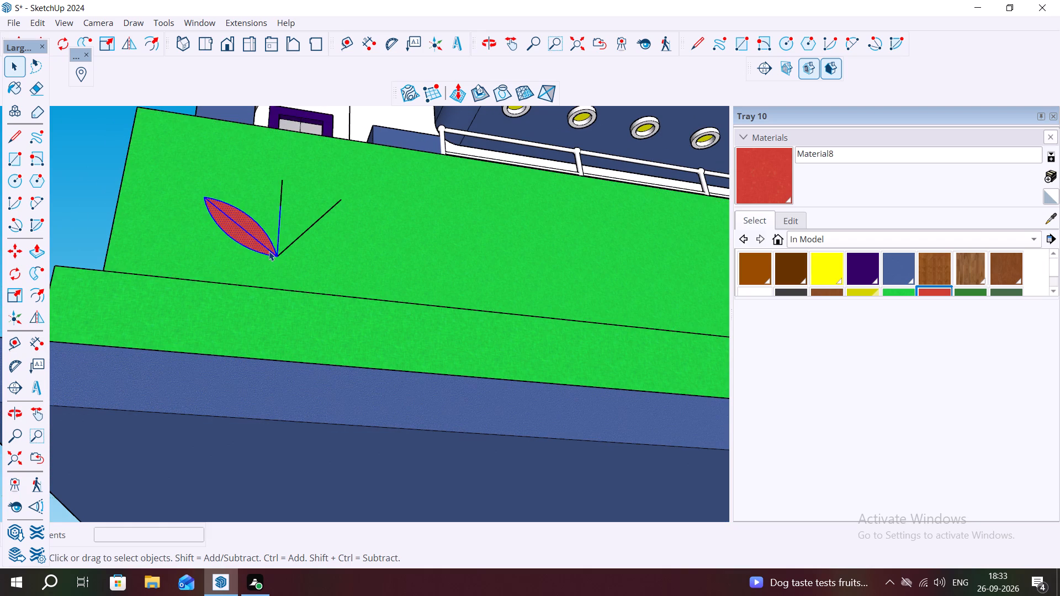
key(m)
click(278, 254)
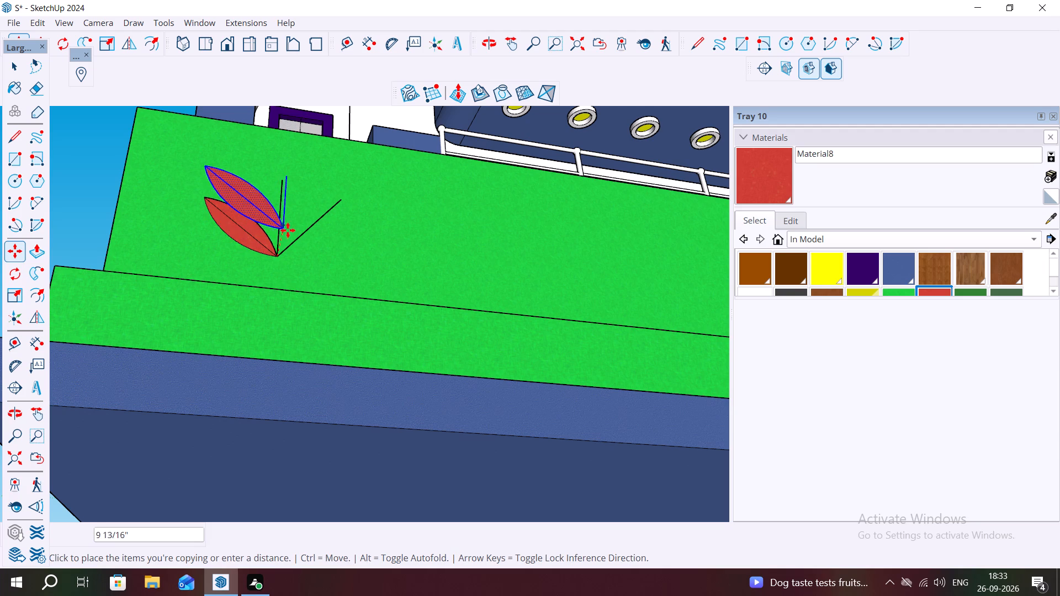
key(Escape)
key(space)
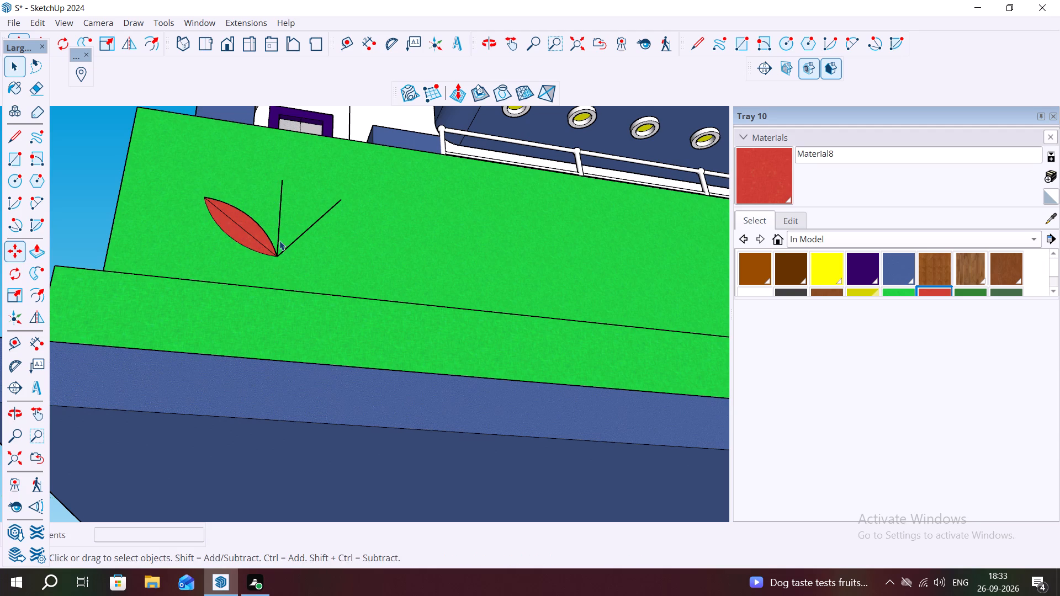
Draw a two-point arc along the middle vertical line, bulging about 3 11/16" toward the red petal.
scroll(270, 244, up, 5)
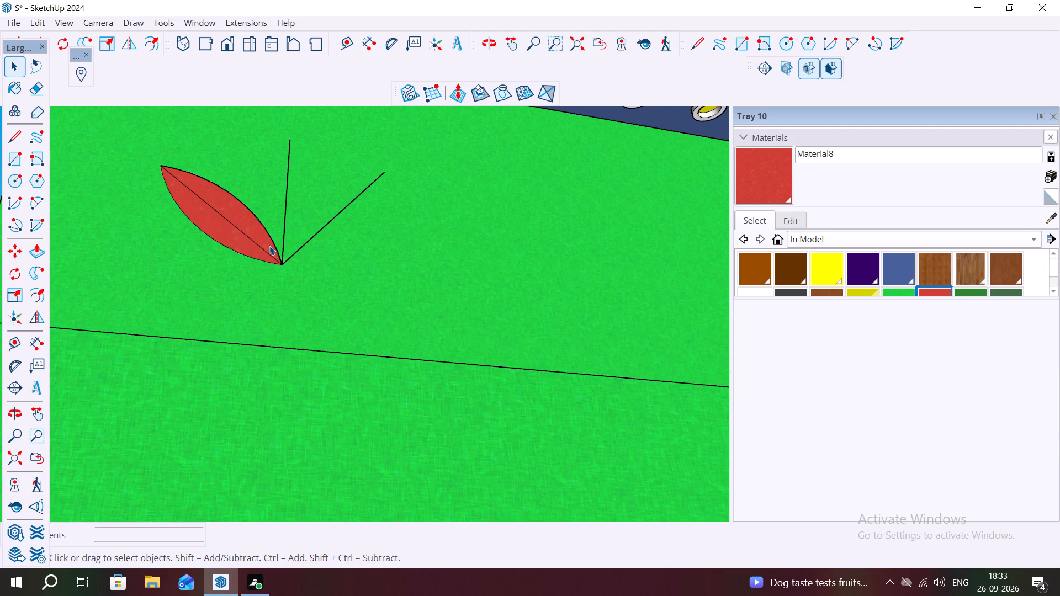
scroll(269, 246, up, 1)
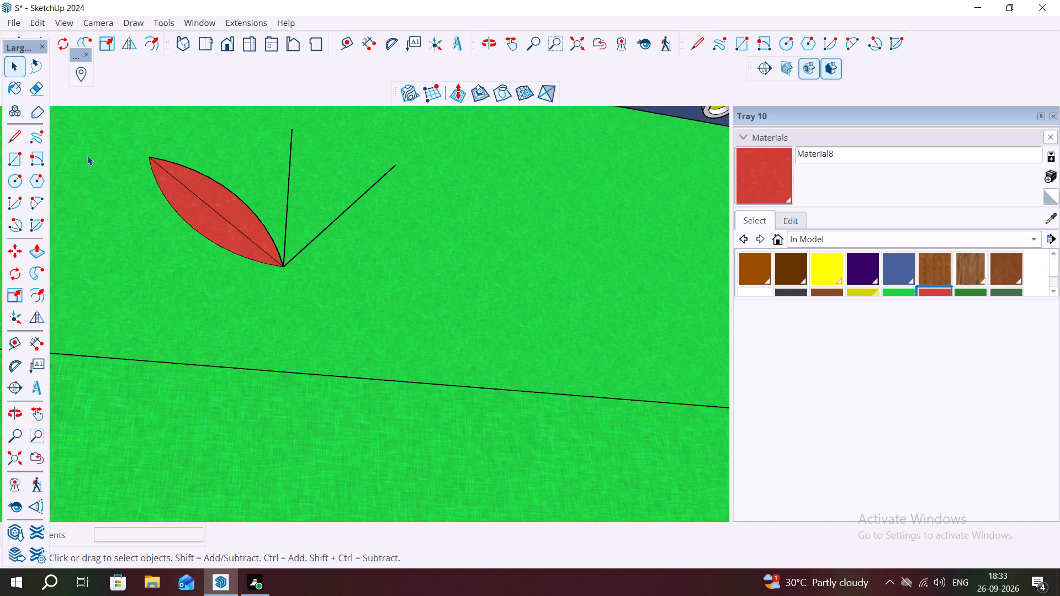
click(31, 201)
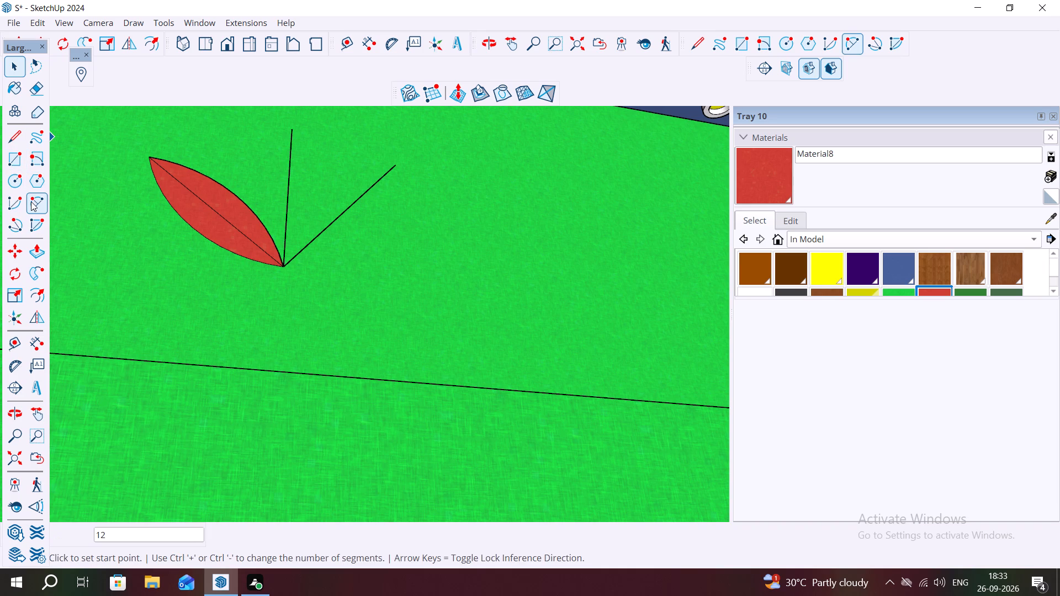
click(283, 264)
click(290, 129)
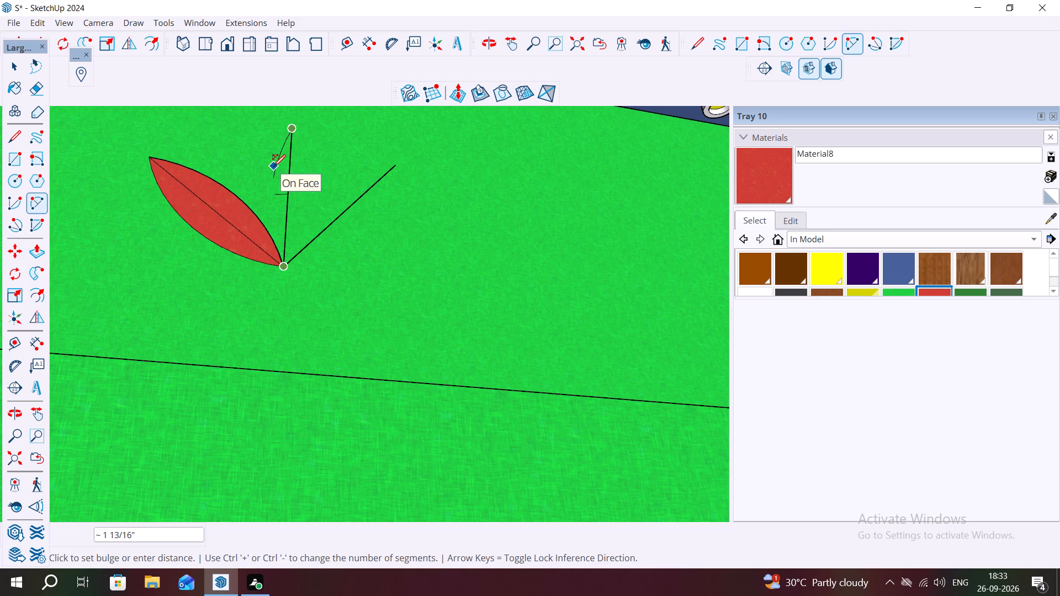
scroll(273, 167, up, 5)
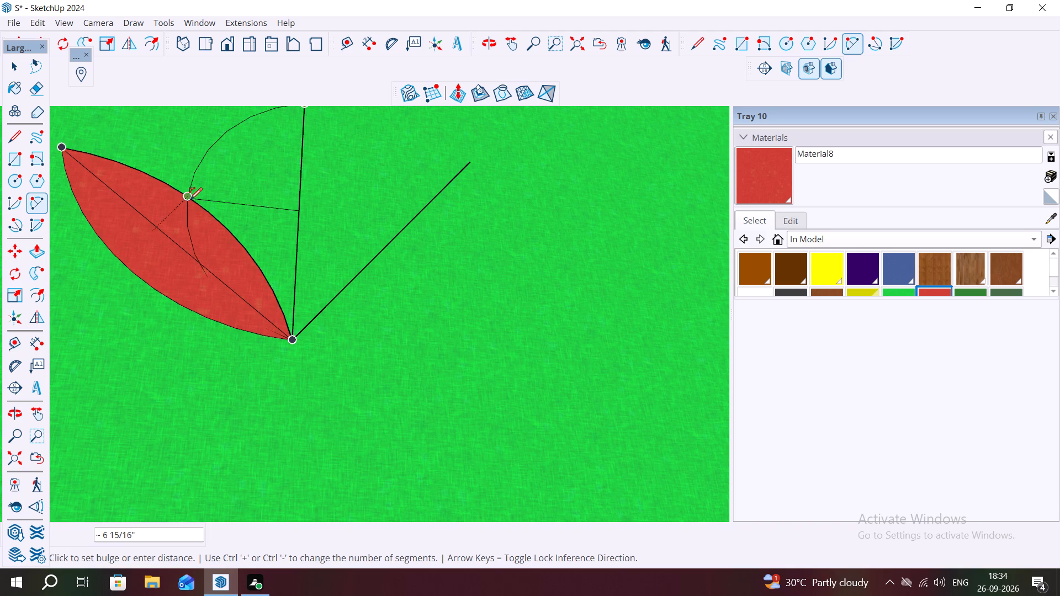
click(241, 199)
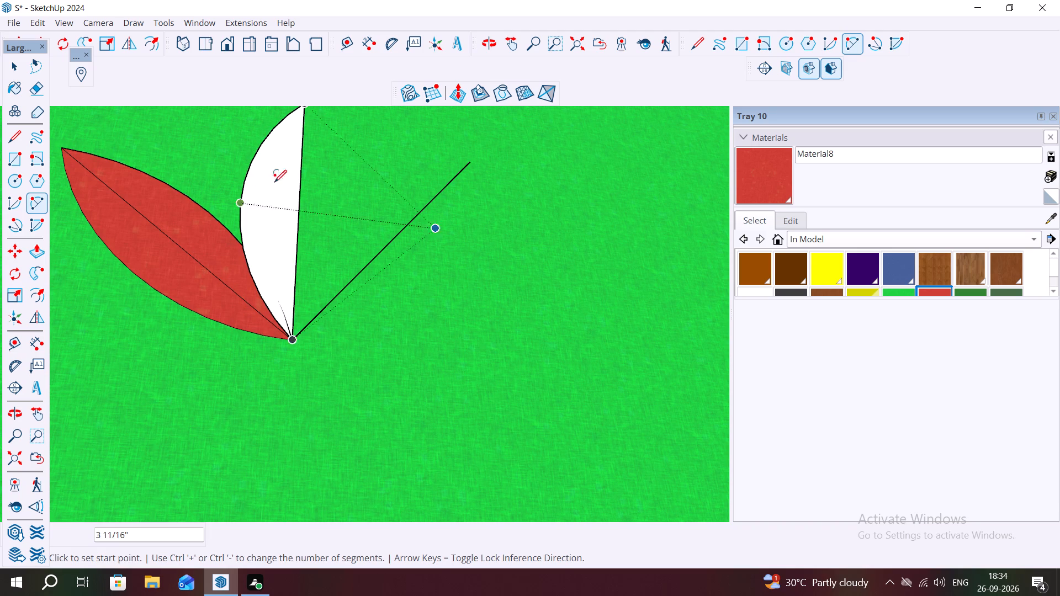
Draw a second two-point arc between the vertical line's ends, bulging away from the red petal, to close the middle petal.
middle_drag(282, 167, 197, 74)
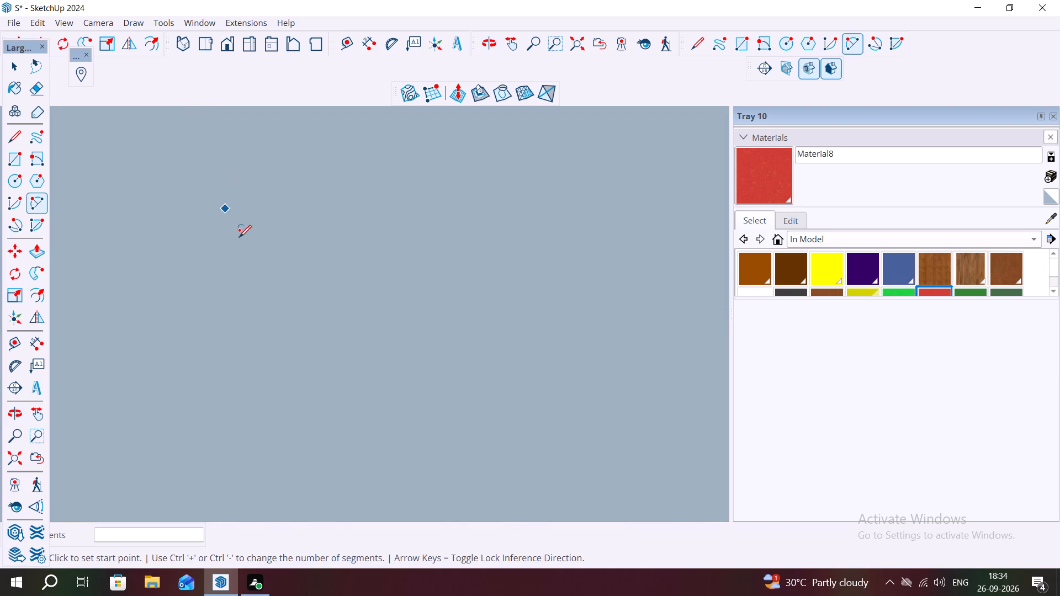
scroll(255, 271, down, 9)
scroll(325, 416, up, 1)
scroll(331, 417, down, 20)
scroll(331, 417, down, 1)
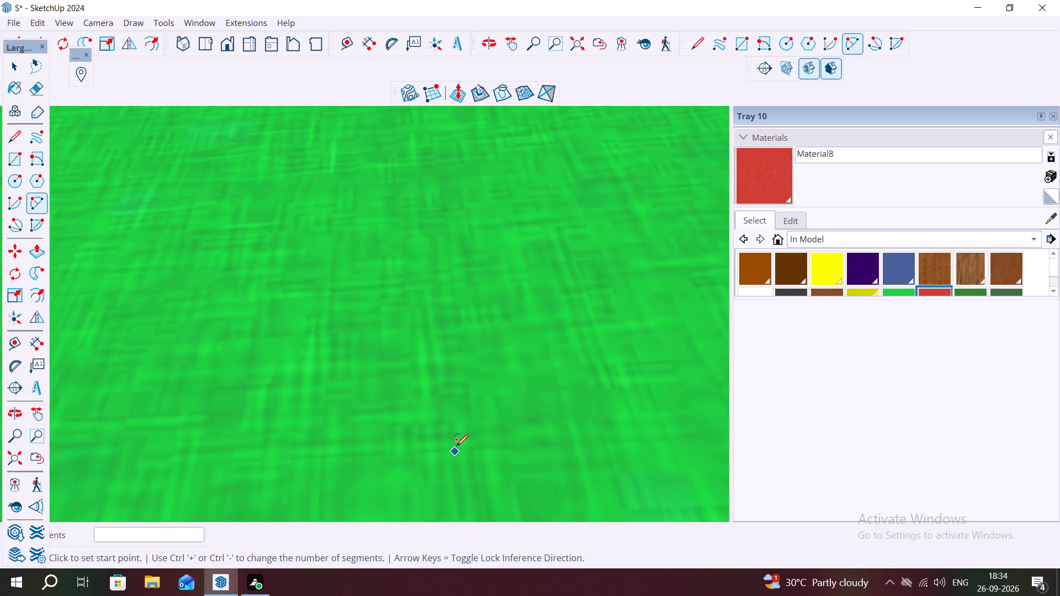
scroll(459, 419, down, 2)
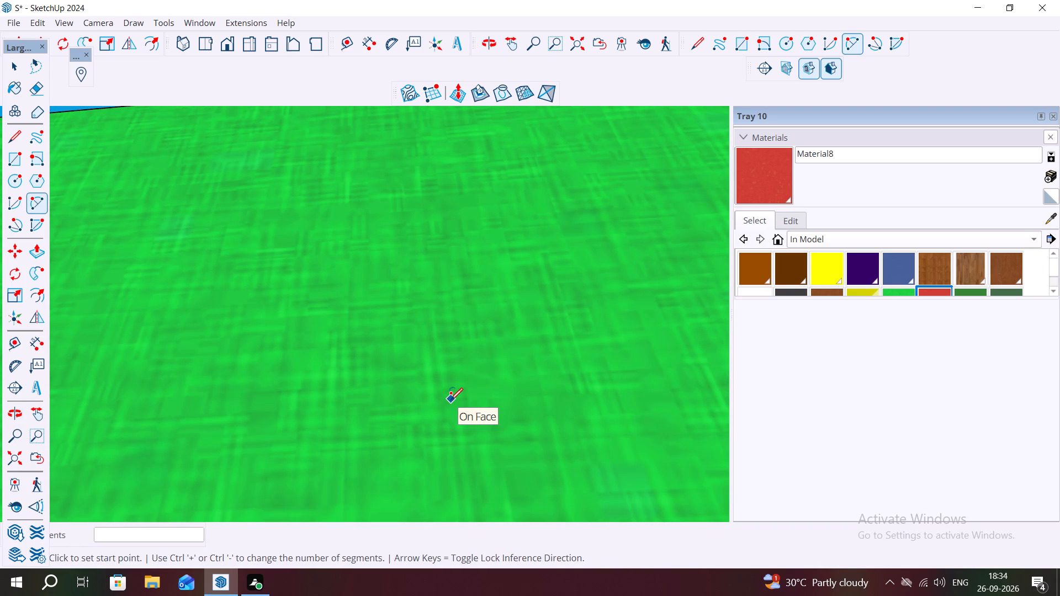
scroll(420, 372, down, 12)
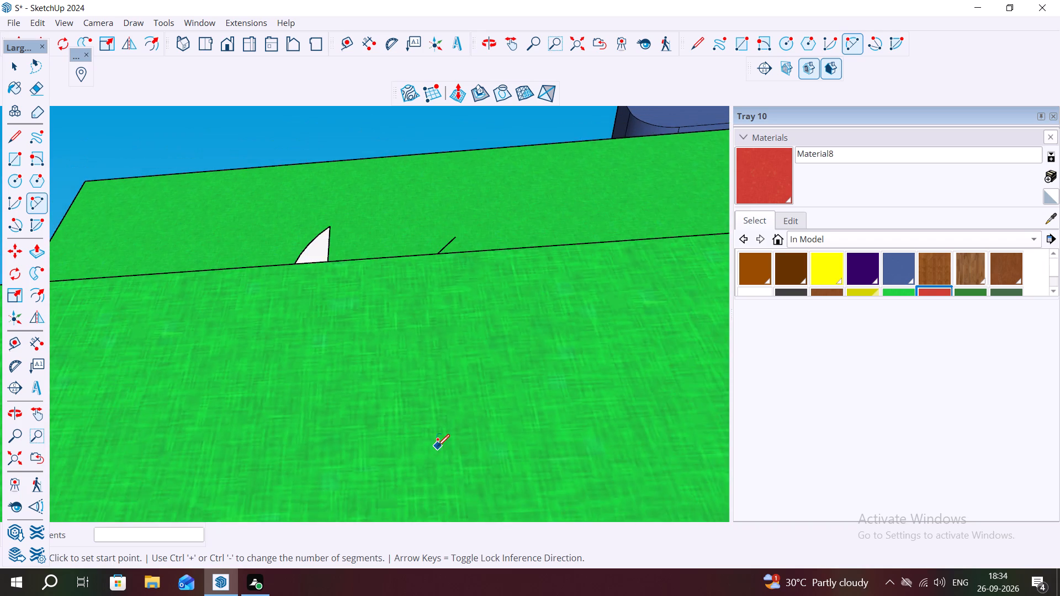
scroll(437, 446, down, 3)
middle_drag(350, 261, 379, 373)
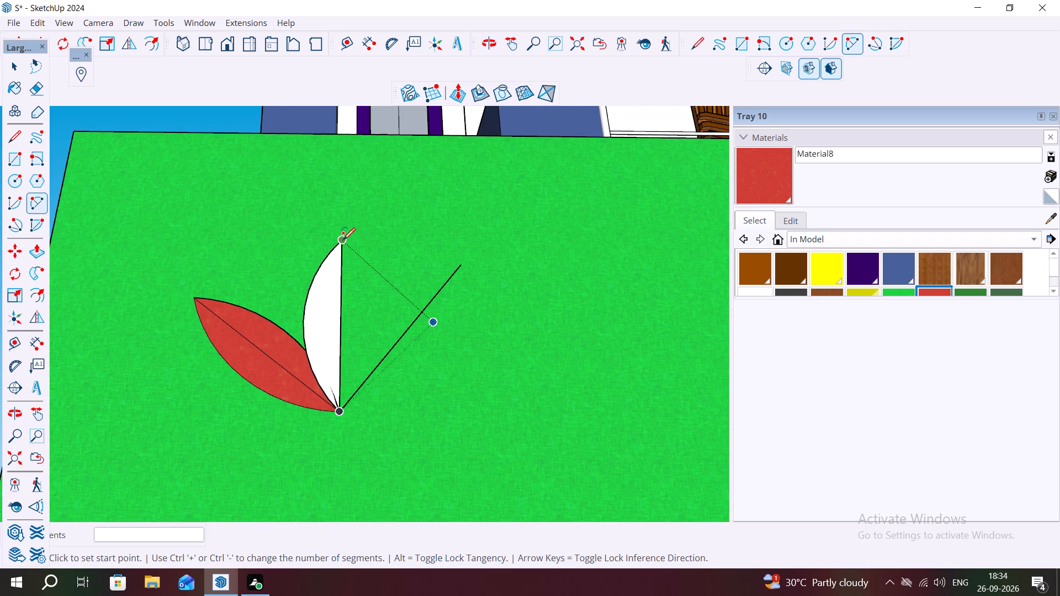
click(343, 240)
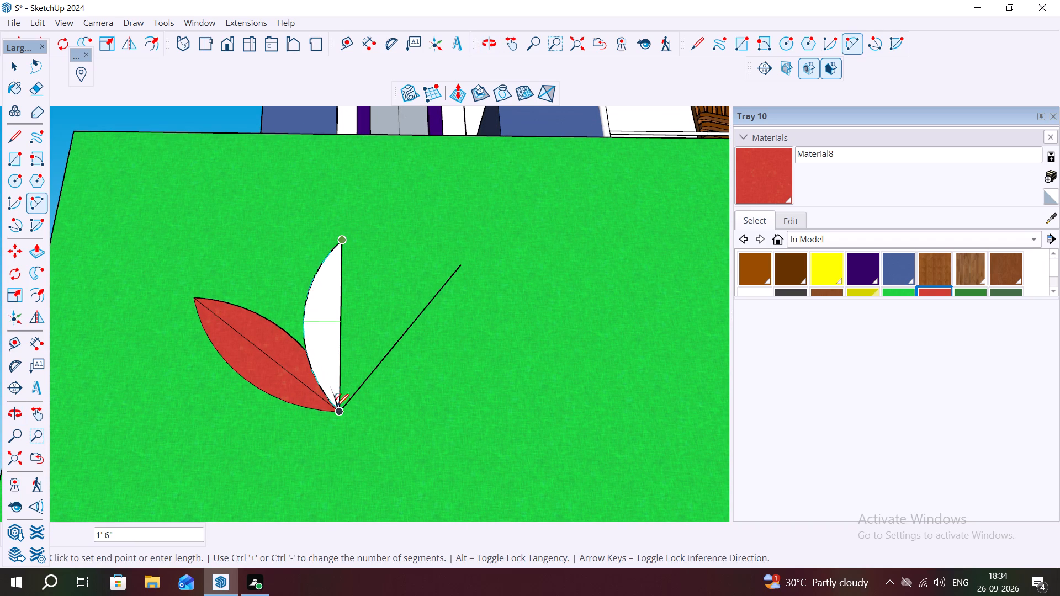
click(338, 409)
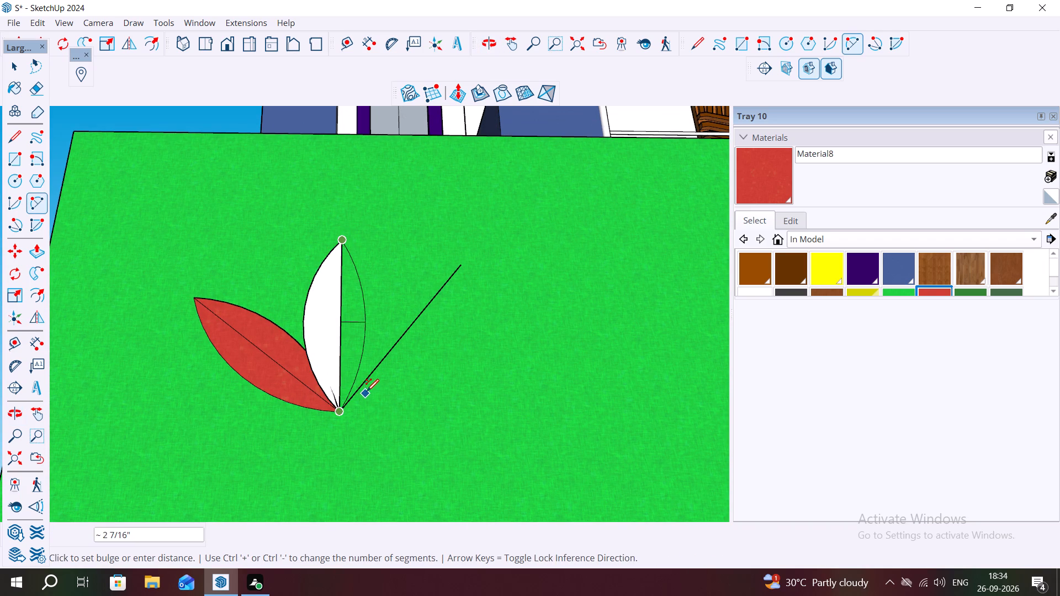
click(368, 390)
Draw two-point arcs on both sides of the right slanting line to form the third petal.
middle_drag(375, 352, 260, 329)
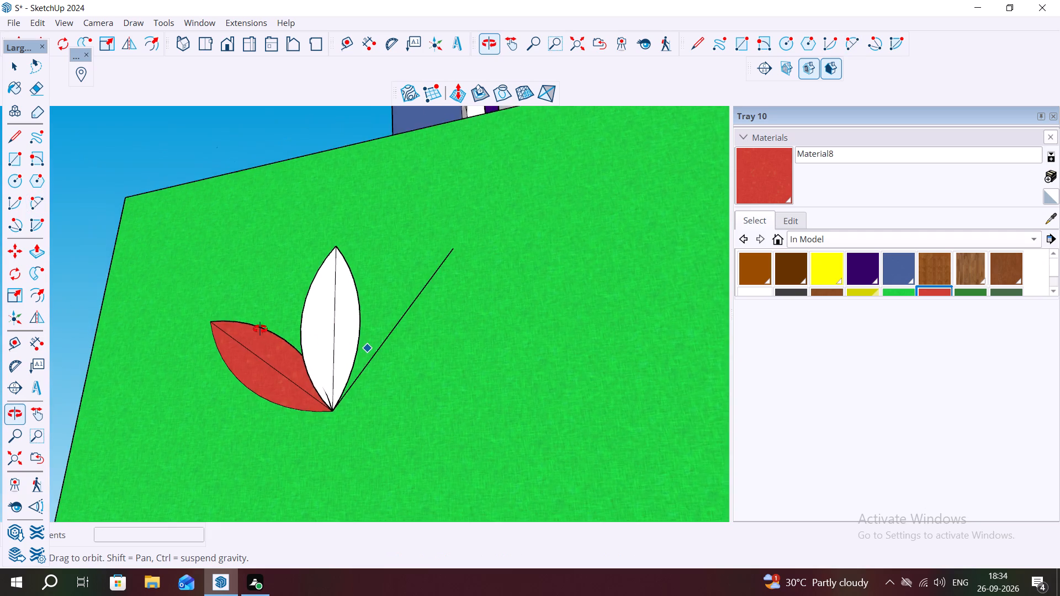
middle_drag(260, 329, 99, 381)
middle_drag(346, 350, 469, 377)
drag(361, 424, 361, 414)
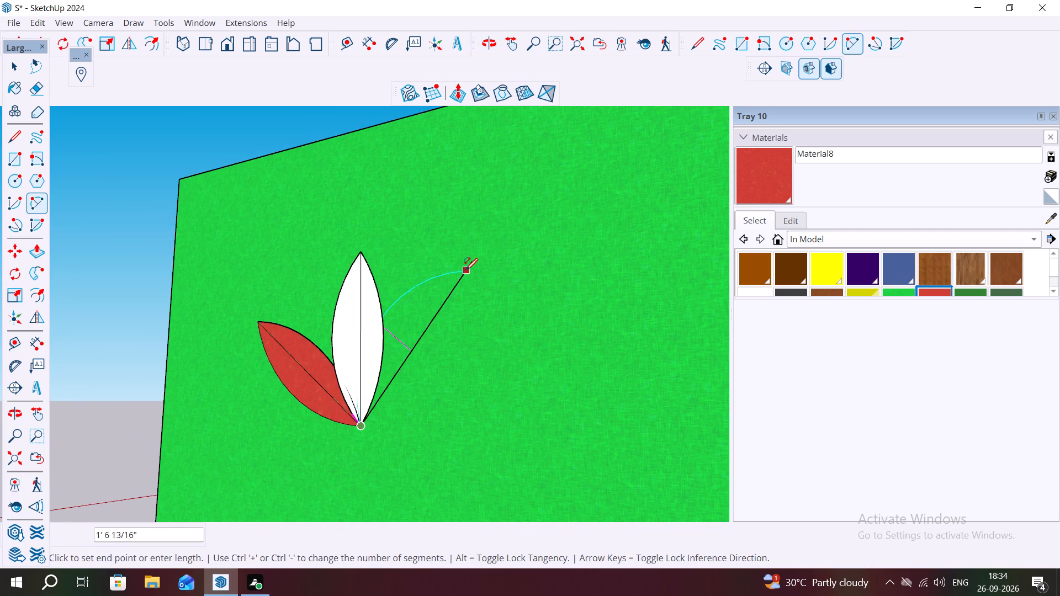
click(475, 264)
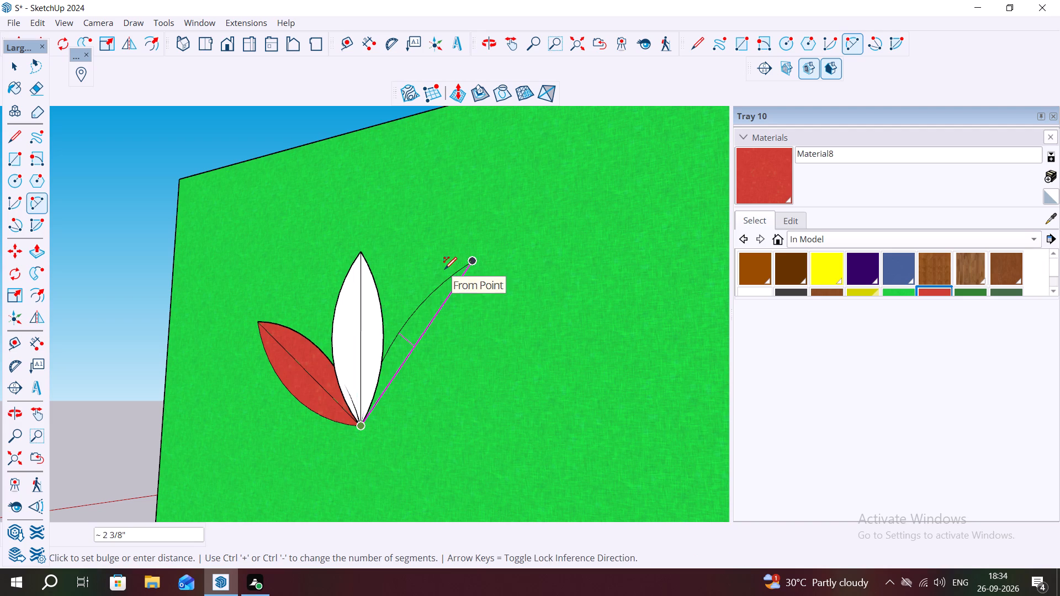
click(444, 269)
click(367, 424)
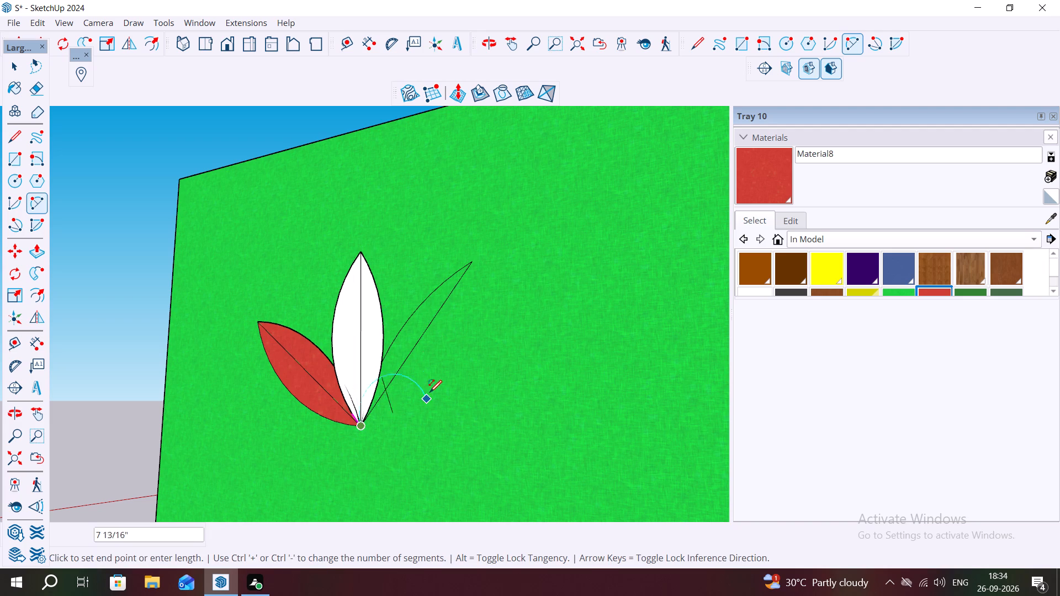
click(473, 264)
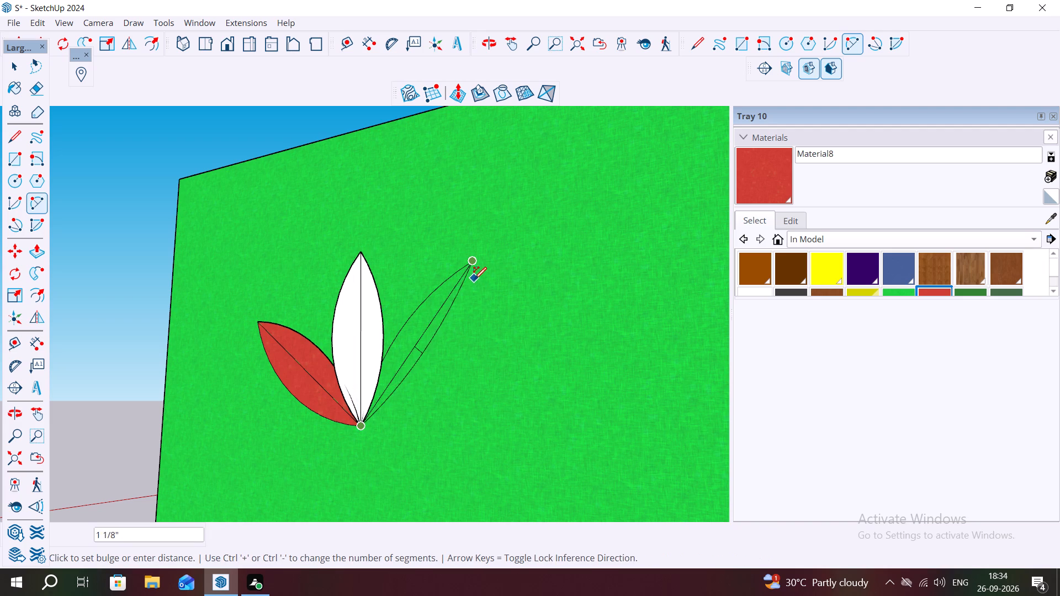
click(486, 284)
Paint both halves of the middle and right petals with the red Material8.
middle_drag(420, 338, 563, 329)
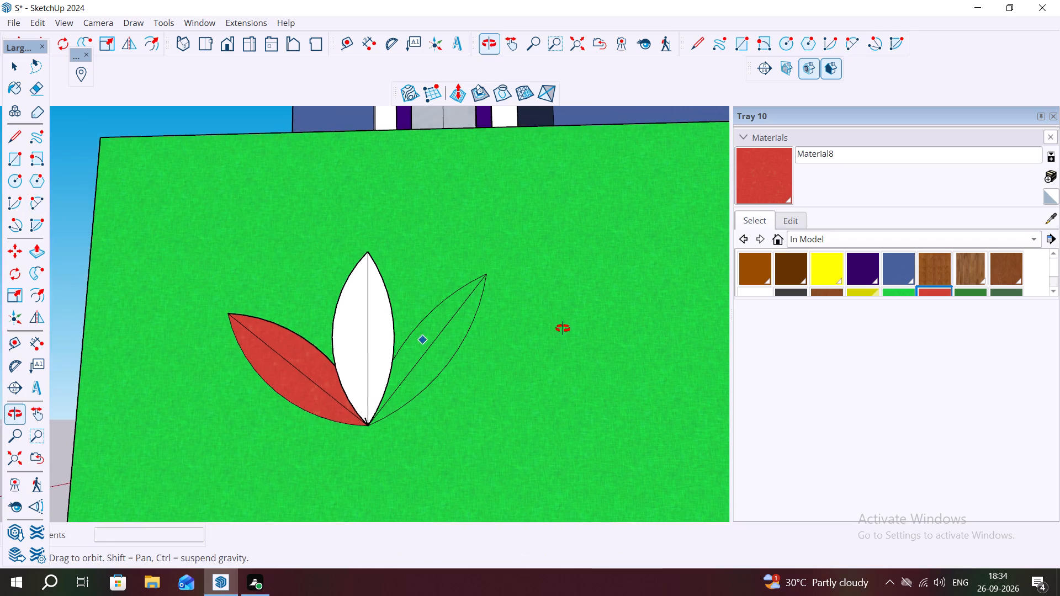
click(750, 173)
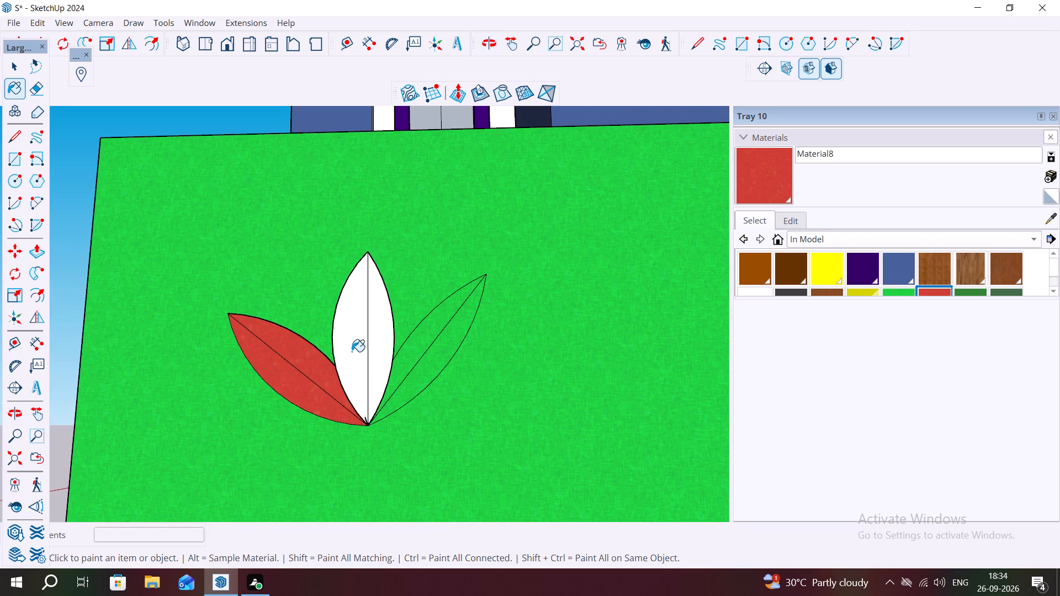
drag(352, 349, 352, 344)
click(380, 341)
click(400, 358)
click(417, 384)
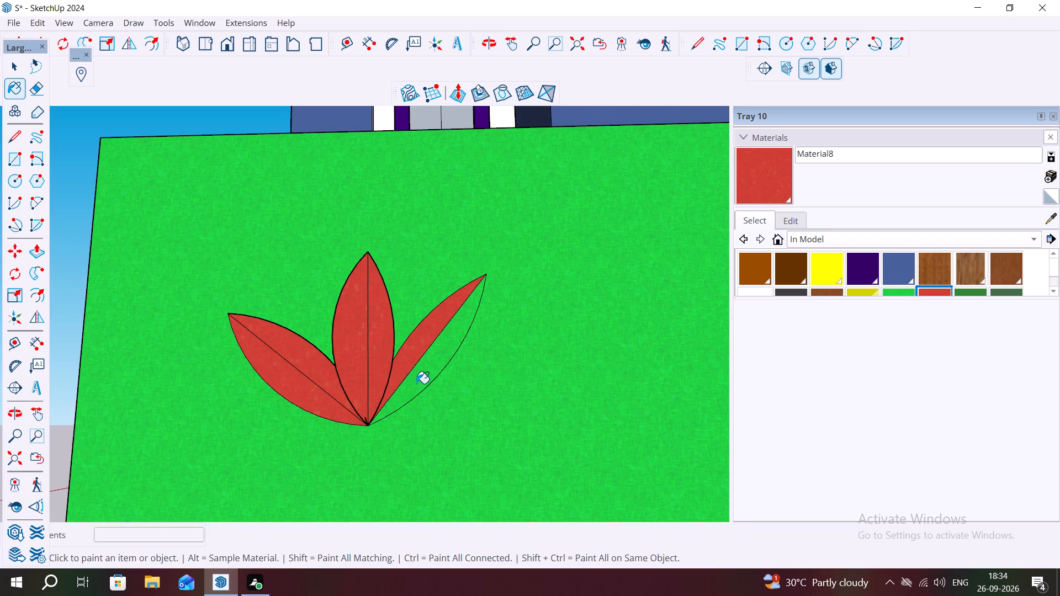
Delete the segments of the middle petal's vertical centre line.
scroll(373, 387, down, 5)
scroll(283, 393, down, 3)
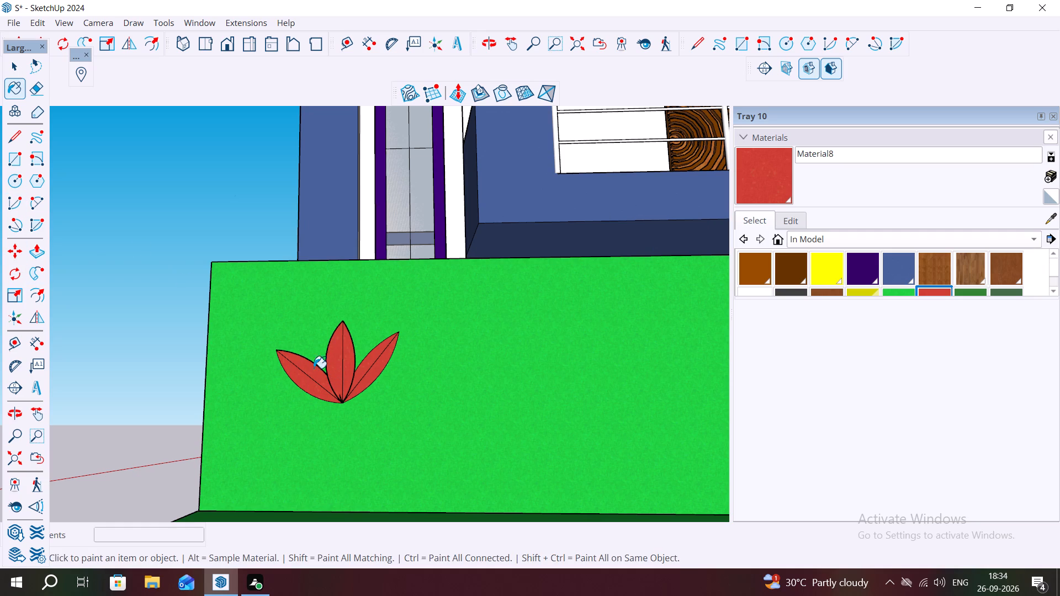
click(14, 61)
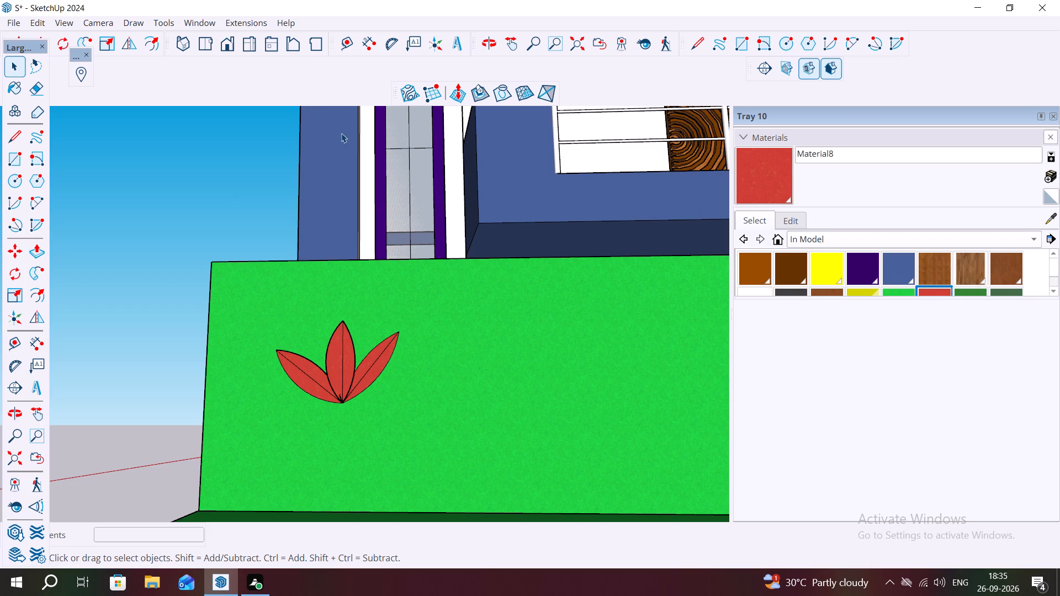
click(343, 360)
key(Delete)
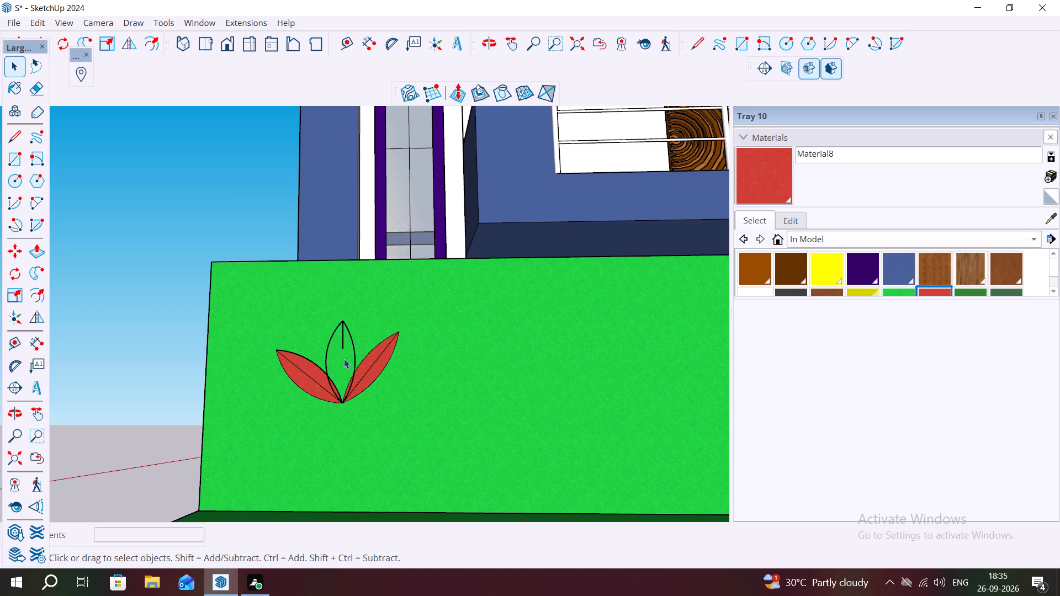
click(342, 338)
key(Delete)
Paint the area inside the middle petal's outline with the red Material8 and leave the Paint Bucket.
click(759, 168)
click(336, 369)
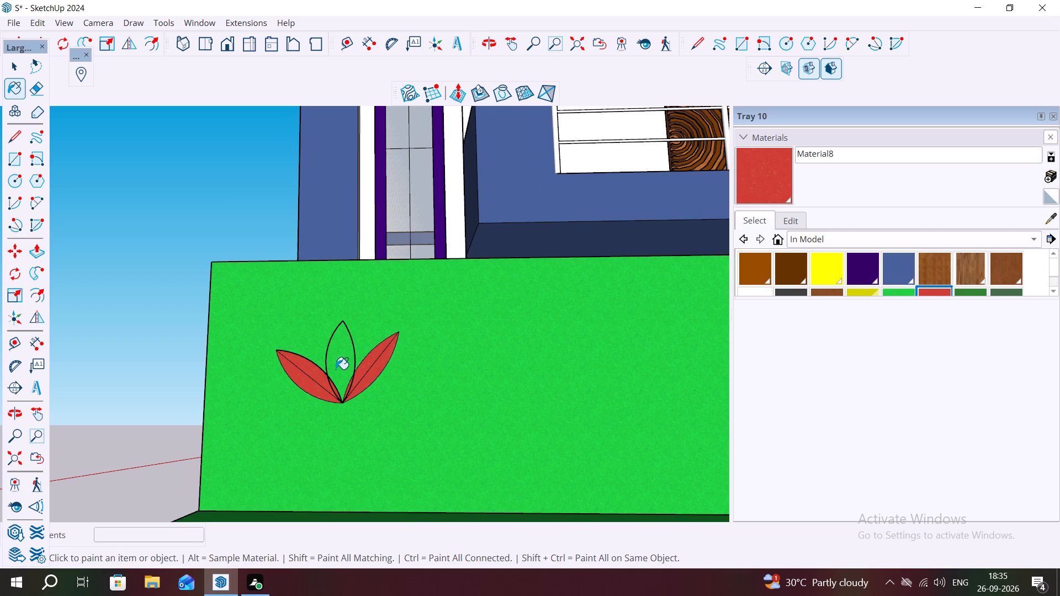
scroll(337, 368, up, 6)
key(space)
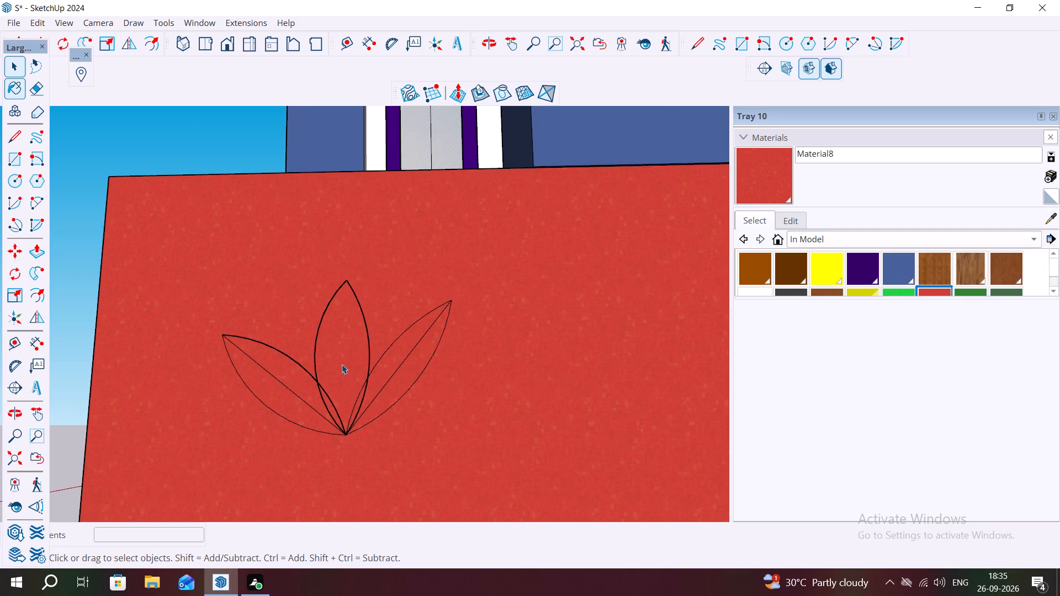
key(space)
Undo the last red Material8 fill, after selecting the painted wall face around the petals to check it.
click(343, 359)
key(Escape)
click(344, 350)
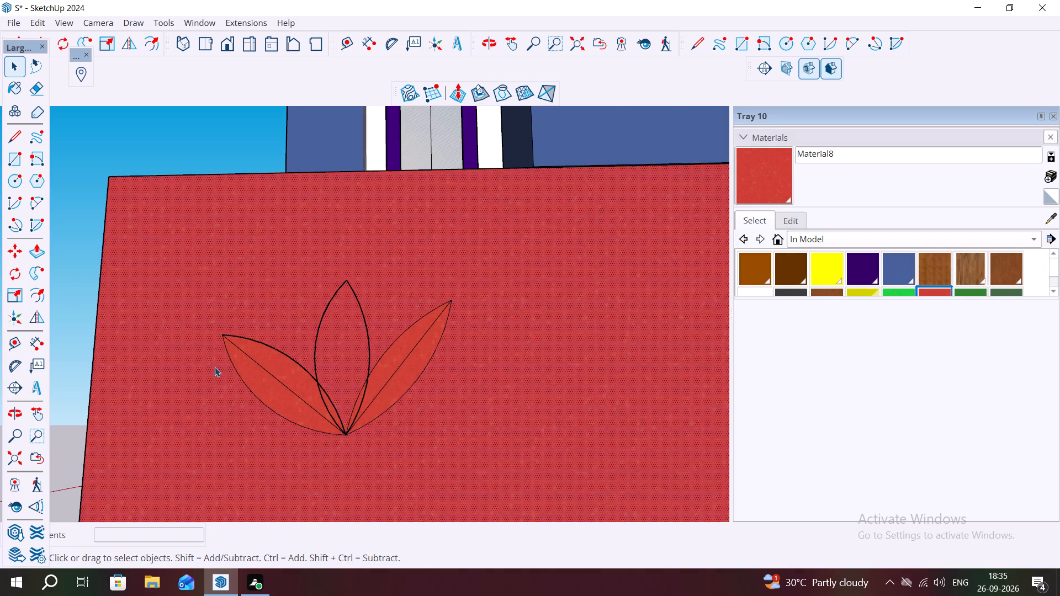
click(49, 292)
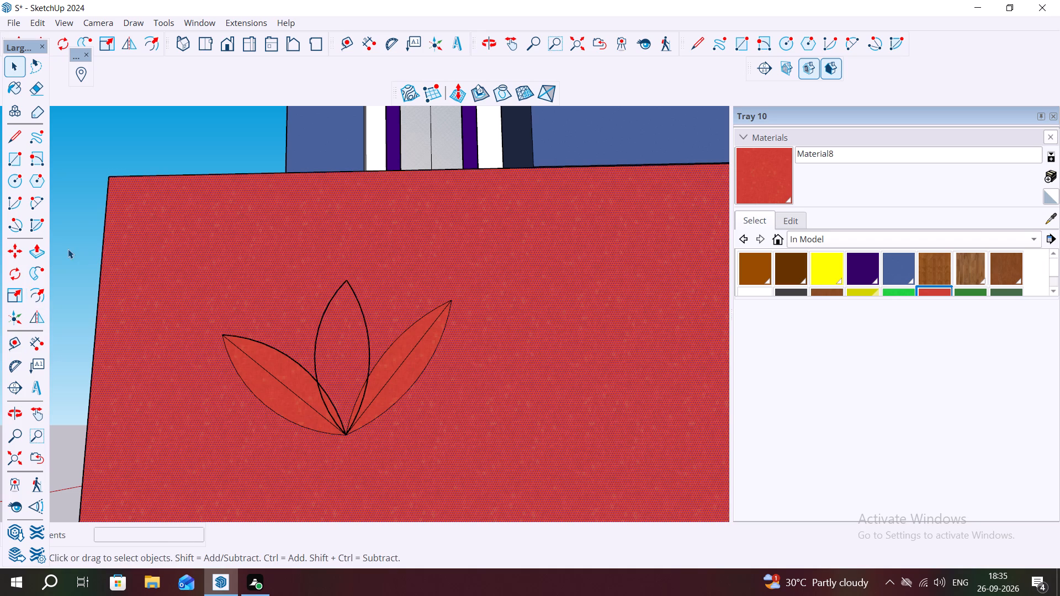
click(66, 249)
key(Escape)
key(space)
click(68, 323)
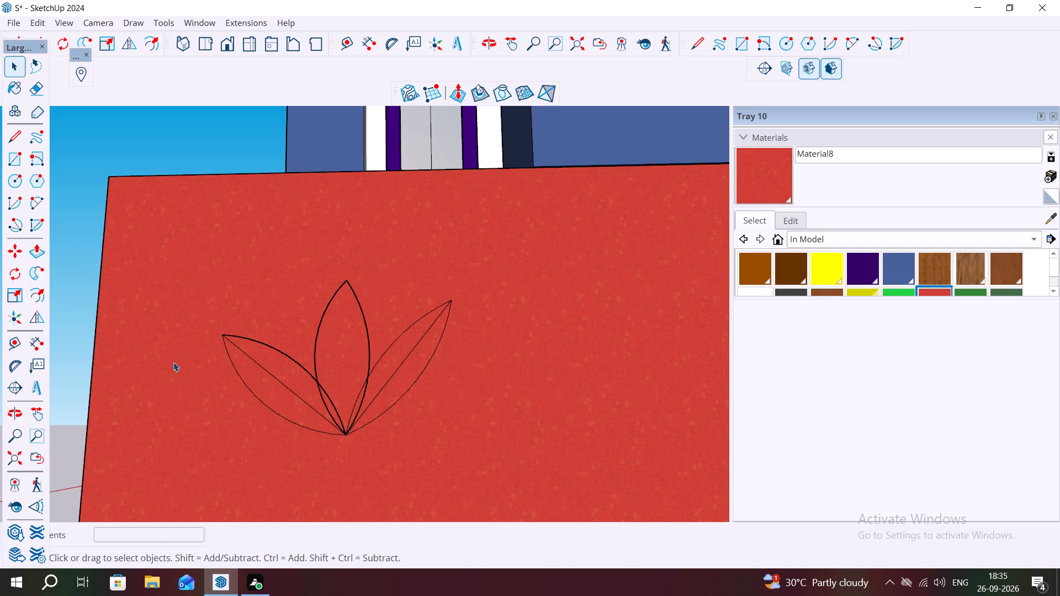
key(ctrl+z)
Check by repeated selection whether the middle petal forms a face separate from the green wall.
click(337, 356)
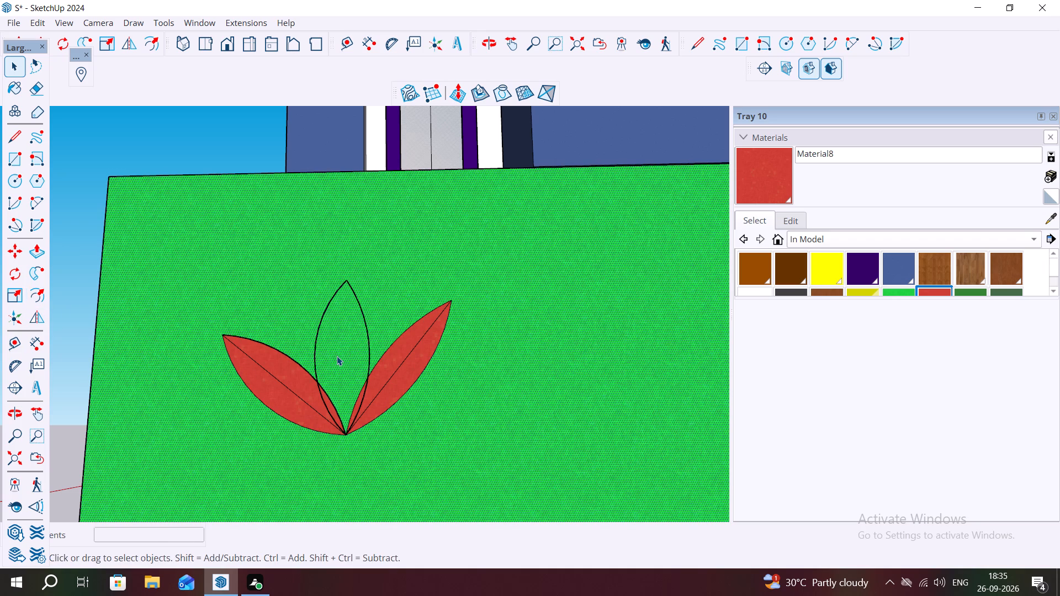
triple_click(337, 356)
click(337, 356)
double_click(337, 356)
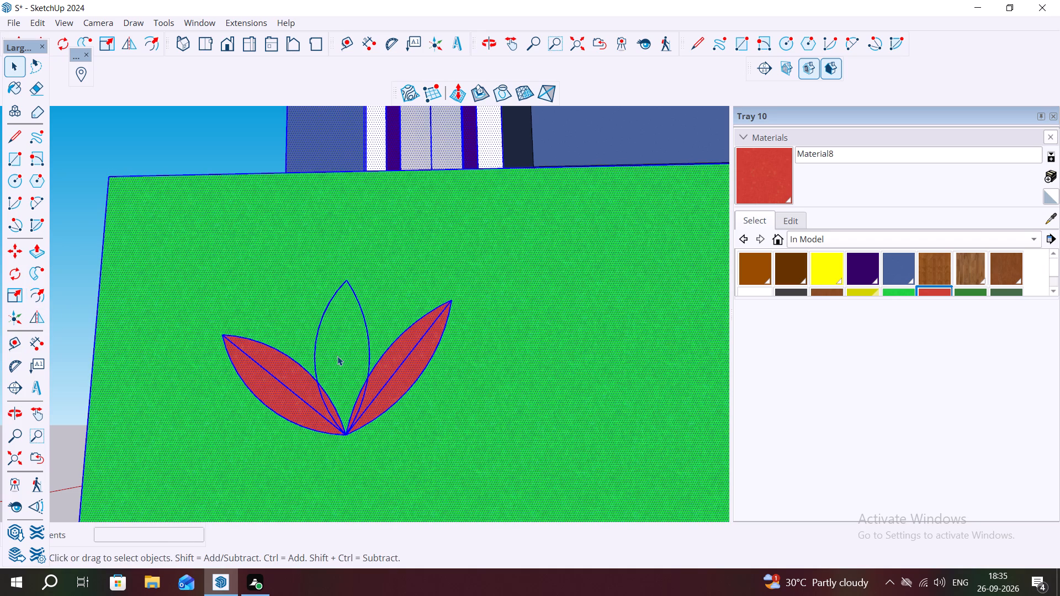
click(337, 356)
click(757, 167)
key(space)
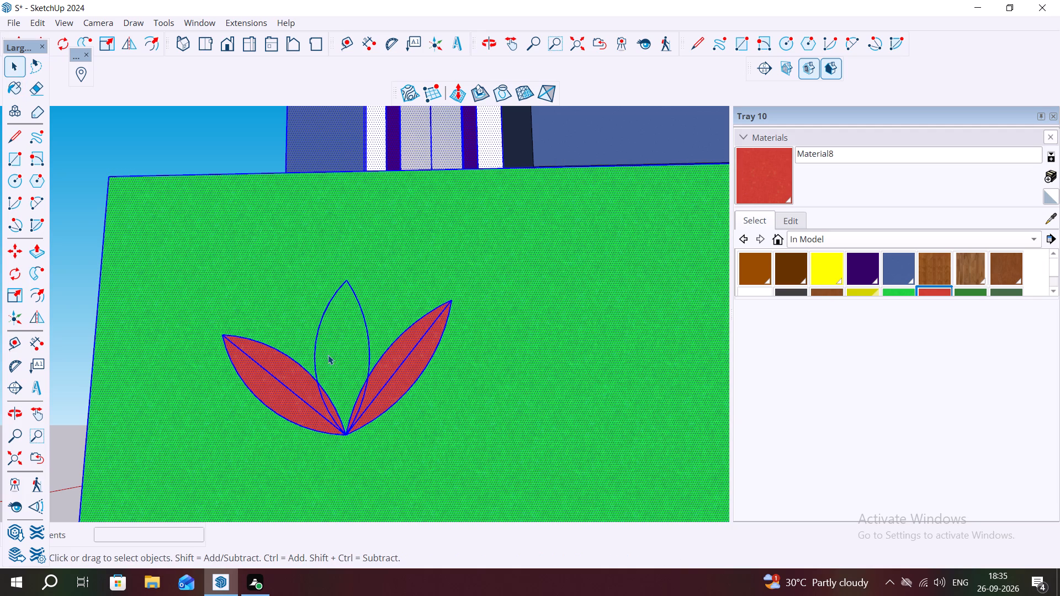
click(335, 366)
click(336, 366)
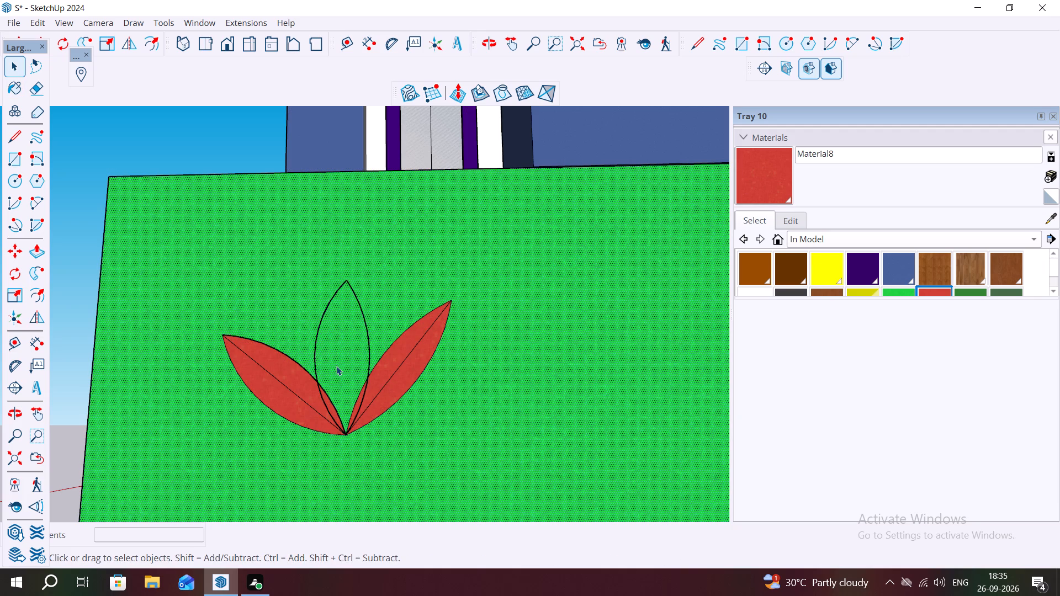
click(336, 366)
click(284, 379)
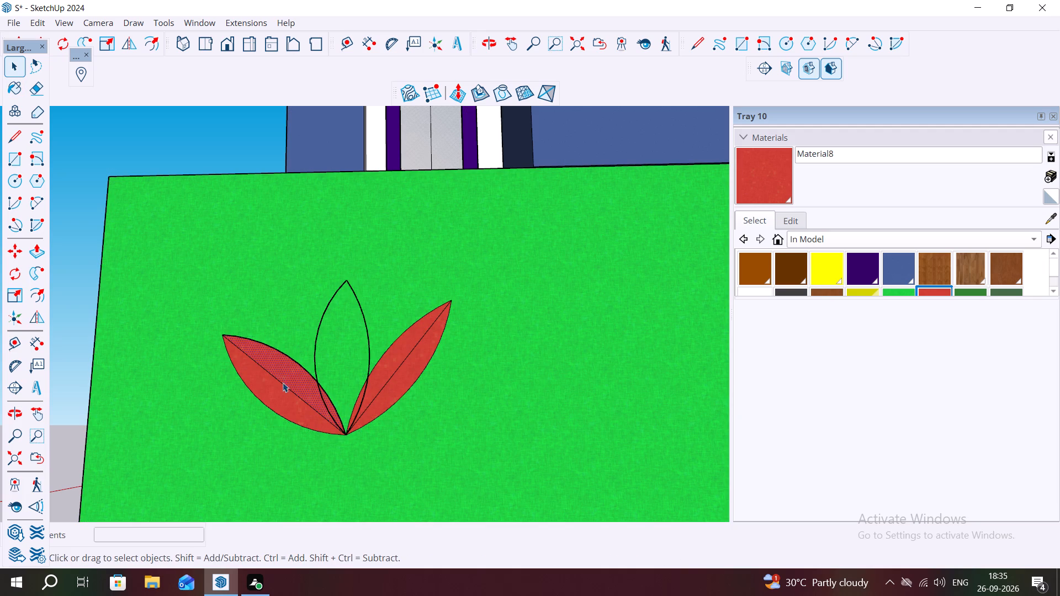
click(327, 347)
key(Escape)
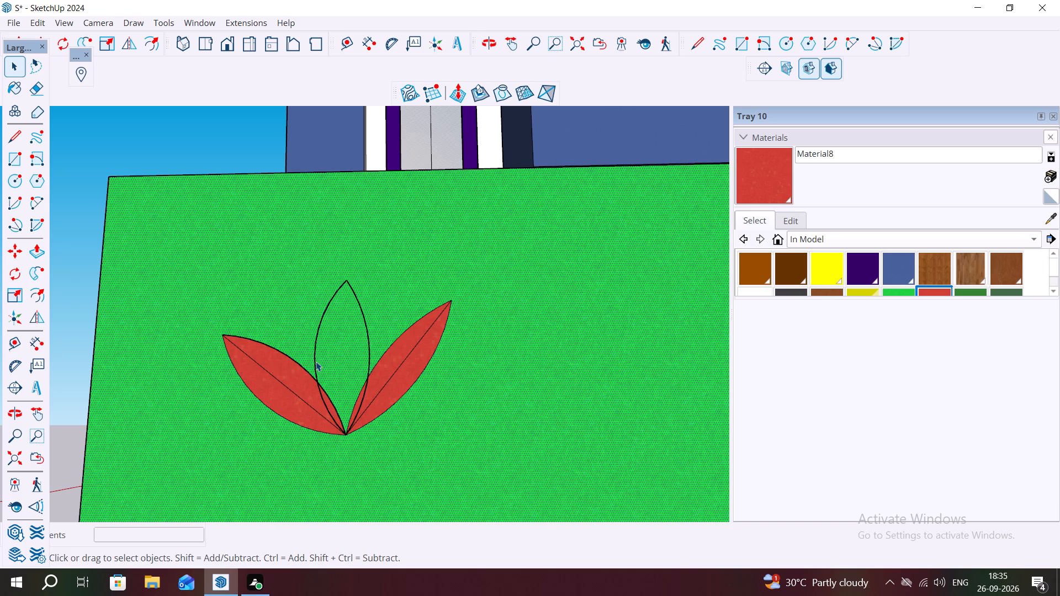
Undo the deletion of the middle petal's vertical centre-line segments.
key(ctrl+z)
key(ctrl+z)
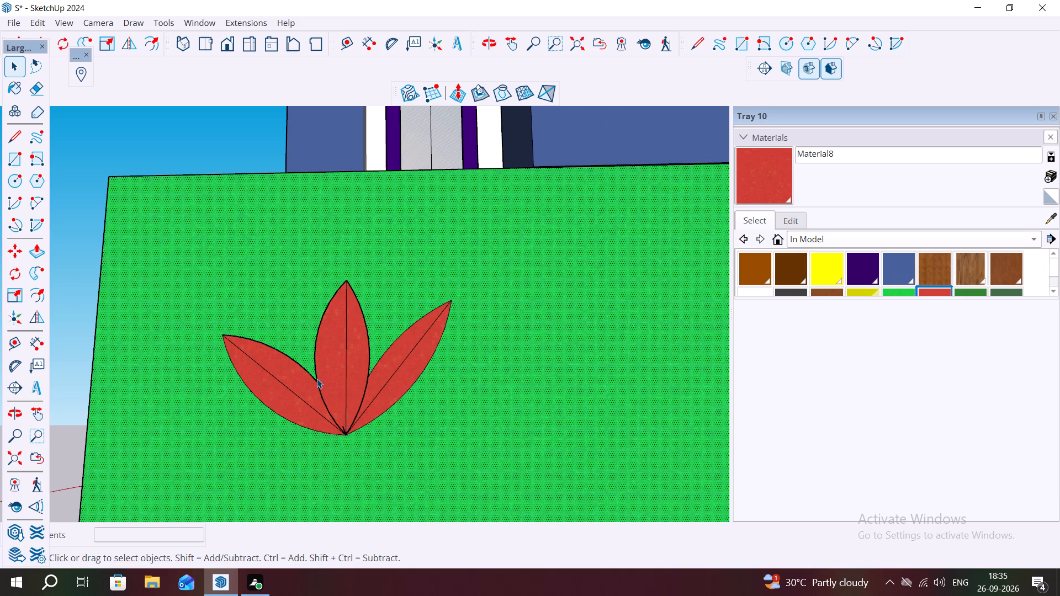
Select the whole three-petal motif and copy it about 9' 4 9/16" along the green wall toward the striped panel.
scroll(346, 380, down, 2)
scroll(312, 354, up, 1)
scroll(242, 334, up, 2)
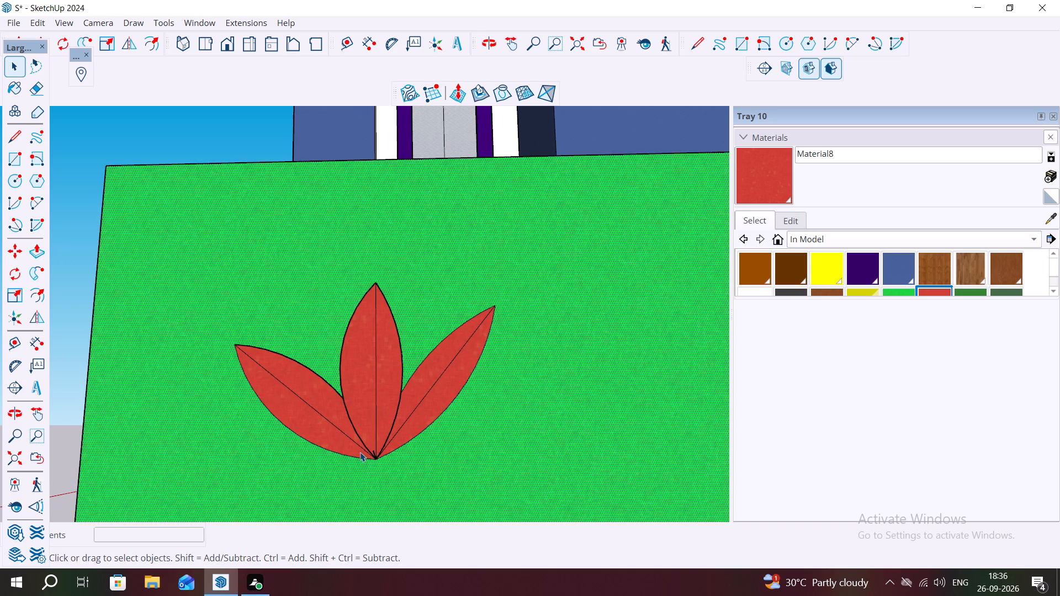
scroll(411, 401, down, 17)
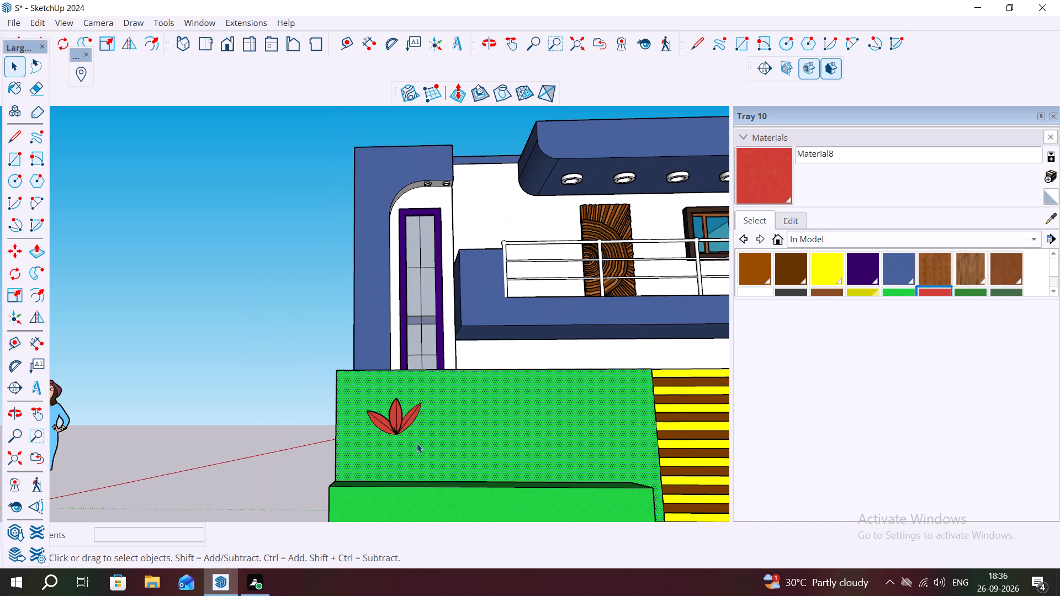
scroll(417, 443, down, 2)
middle_drag(424, 455, 515, 440)
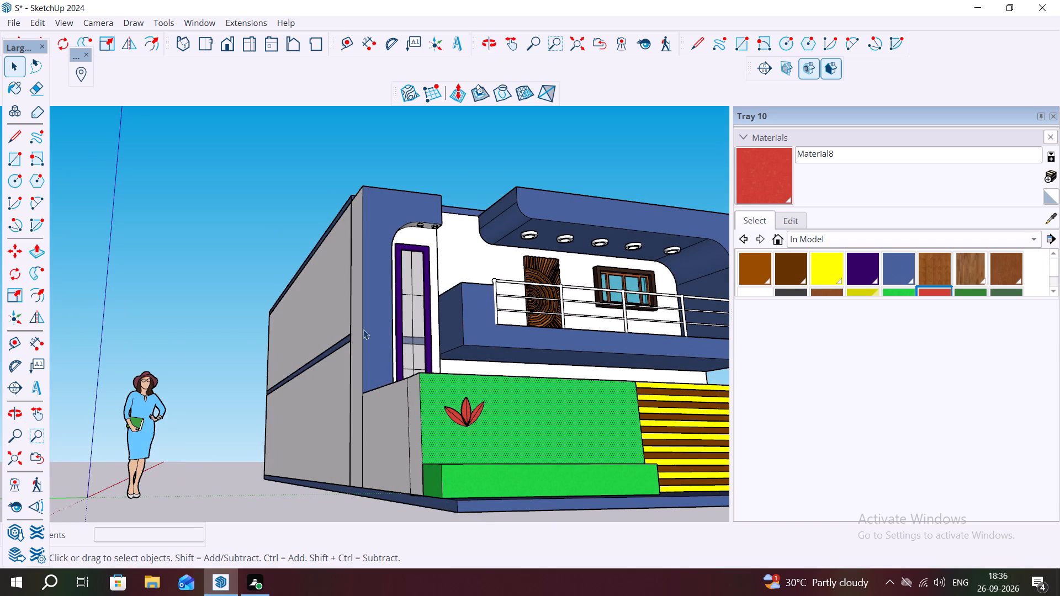
scroll(395, 389, up, 5)
drag(456, 378, 489, 471)
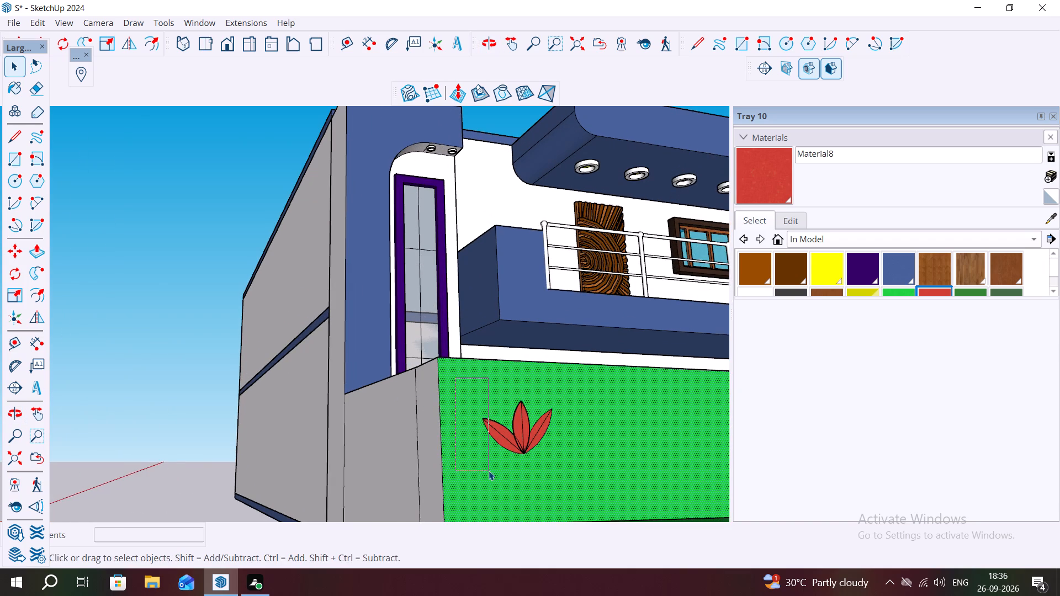
drag(489, 471, 579, 467)
middle_drag(517, 464, 436, 460)
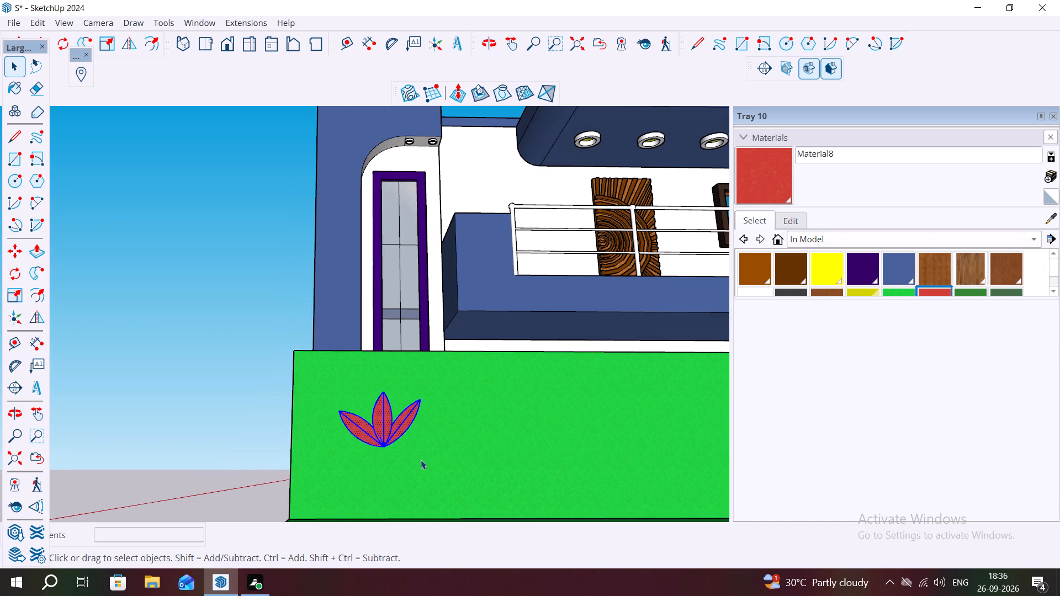
key(m)
click(385, 445)
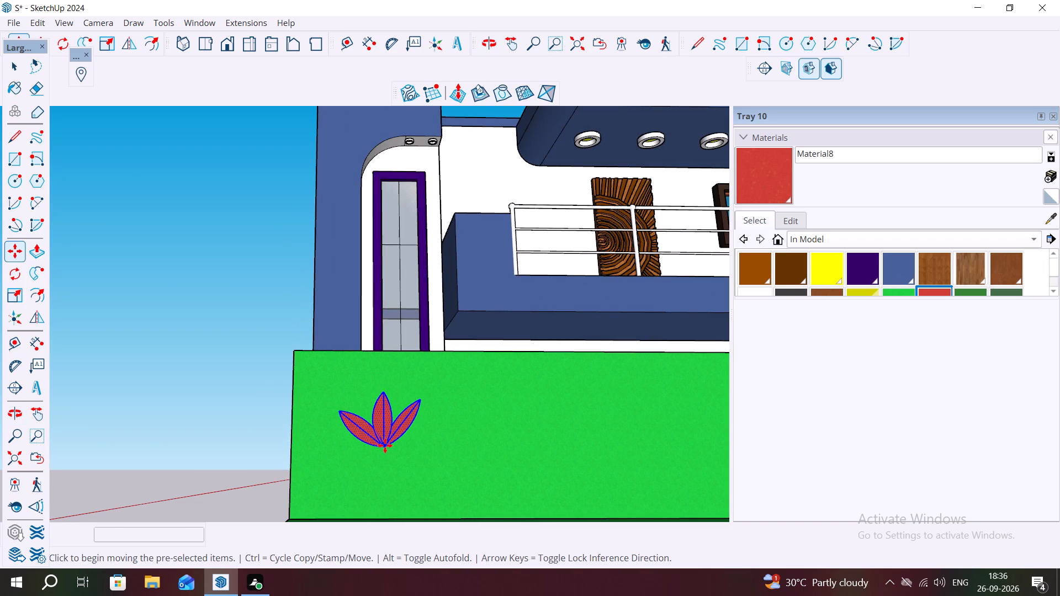
scroll(359, 443, down, 2)
scroll(275, 438, down, 1)
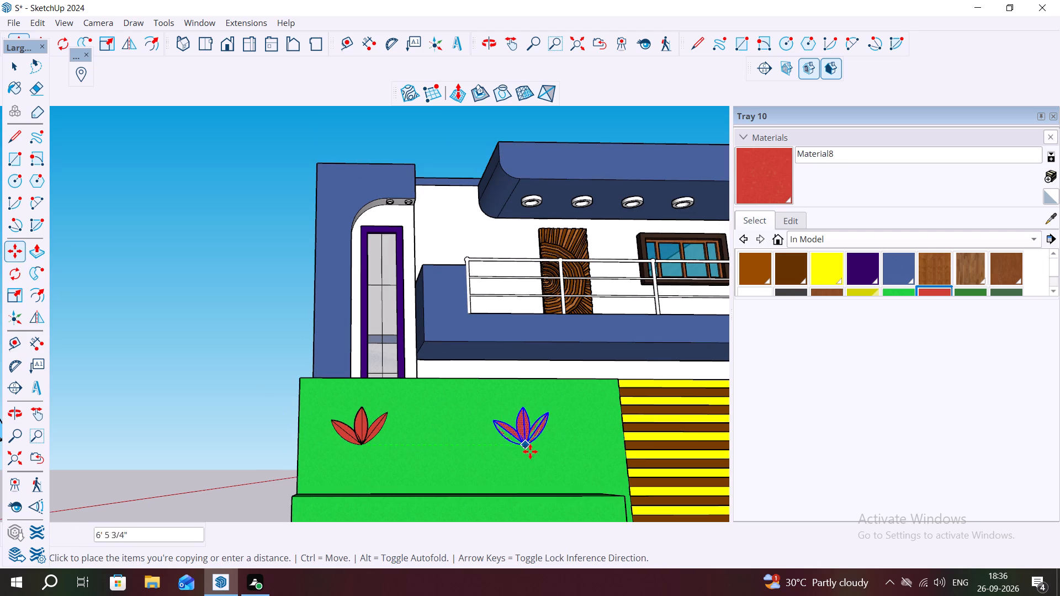
click(598, 441)
Divide the copy distance into 5 equal intervals to fill the wall with evenly spaced motifs.
key(5)
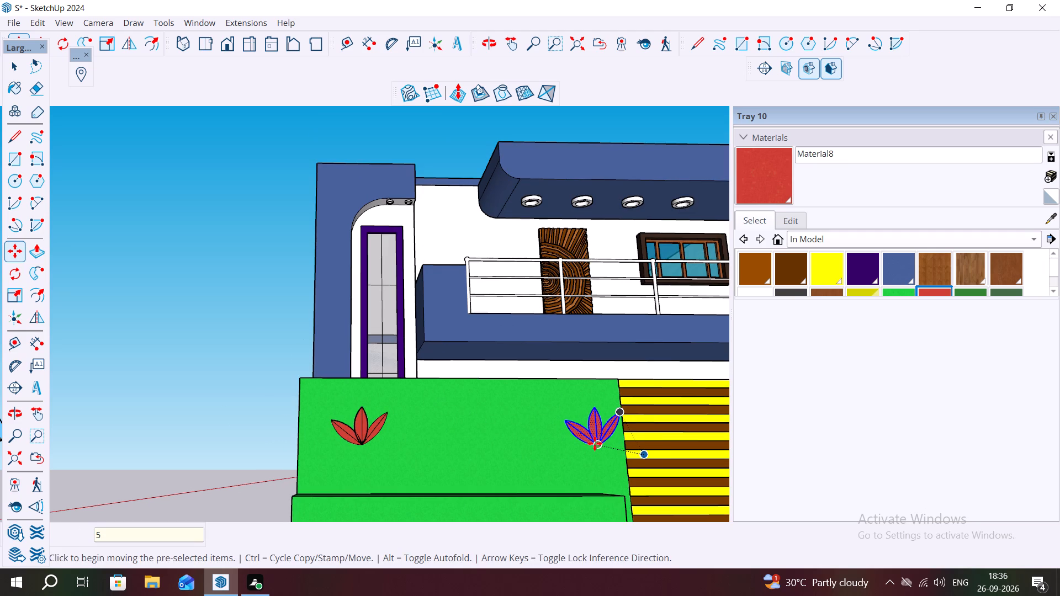
key(slash)
key(Return)
Examine the row of petal motifs and the house front from an angled view.
middle_drag(455, 480, 514, 525)
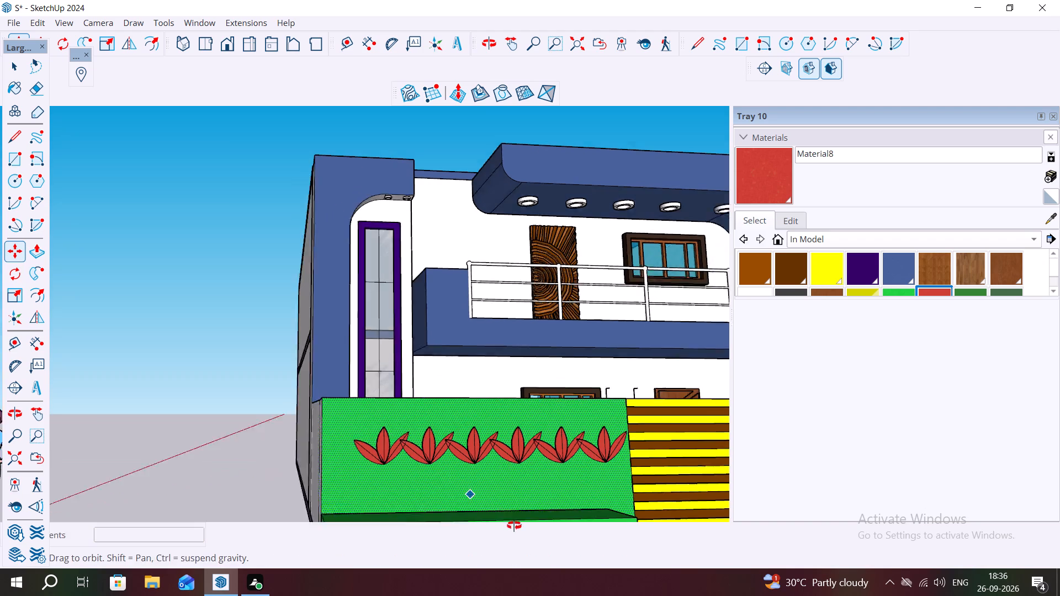
middle_drag(514, 525, 527, 534)
middle_drag(424, 498, 452, 515)
key(space)
scroll(419, 501, up, 1)
middle_drag(429, 501, 449, 504)
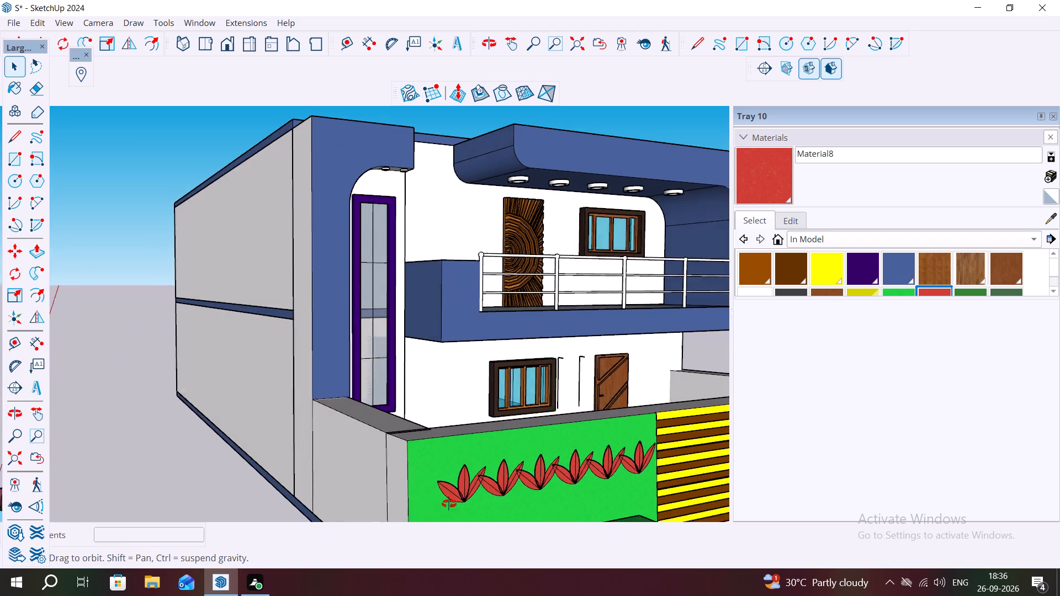
middle_drag(449, 504, 470, 507)
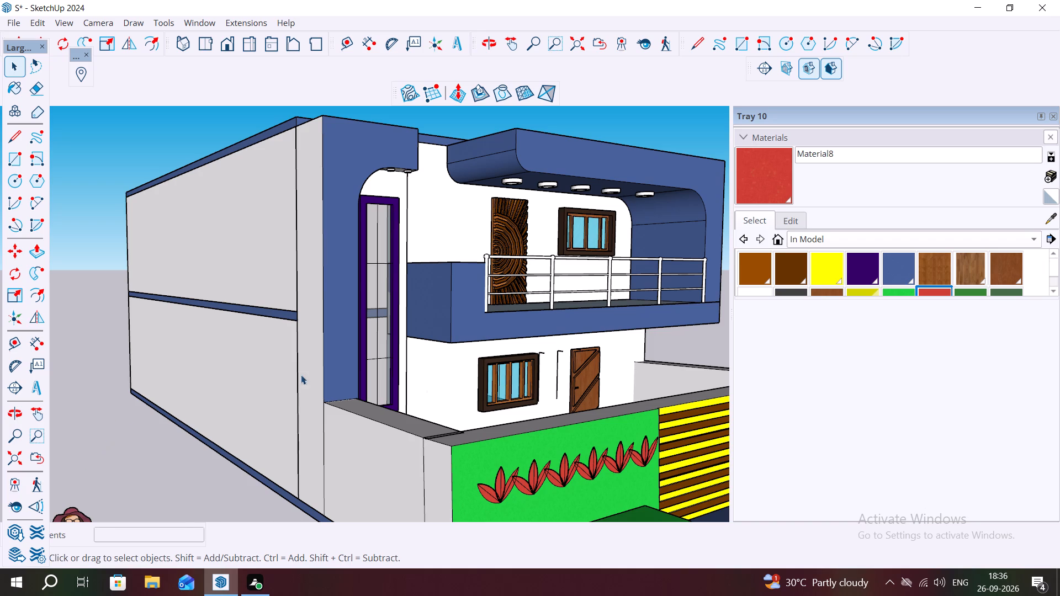
scroll(430, 291, down, 4)
scroll(483, 415, up, 6)
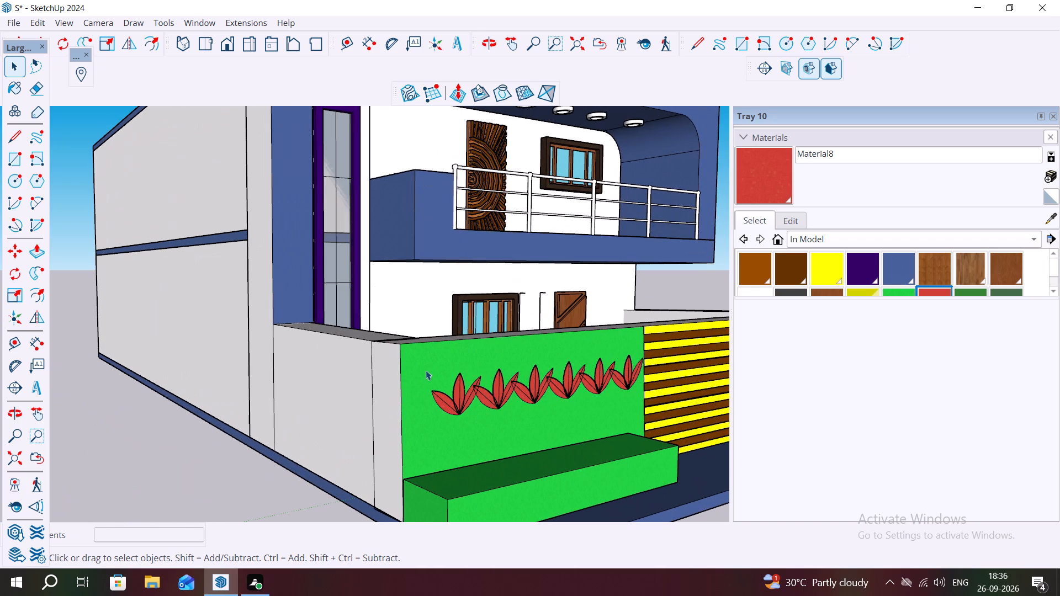
Select the first three-petal motif at the outer end of the row on the green wall.
drag(423, 375, 691, 400)
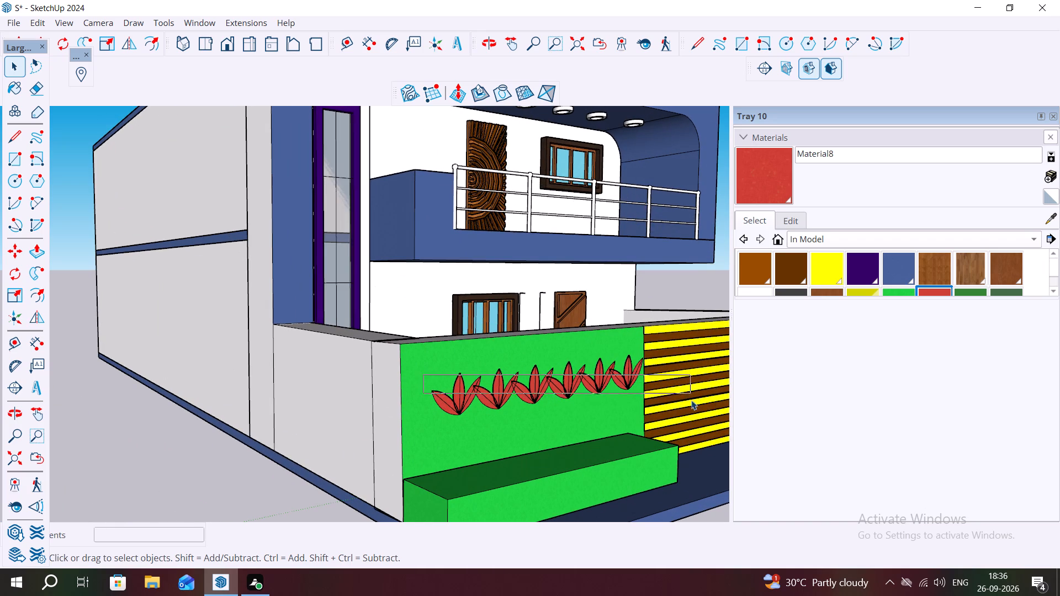
drag(691, 400, 696, 423)
click(411, 359)
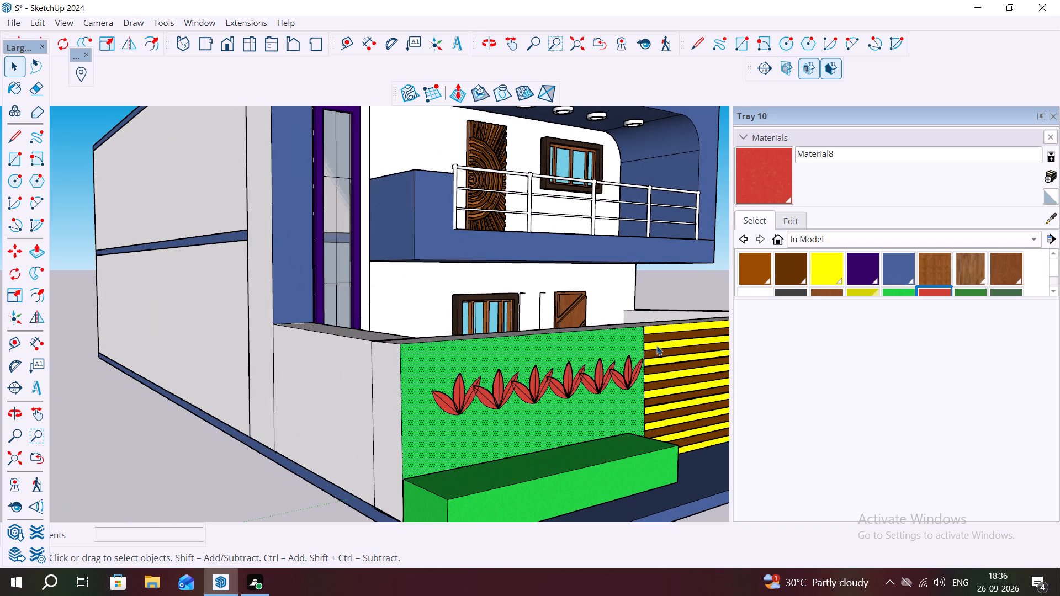
drag(422, 371, 500, 363)
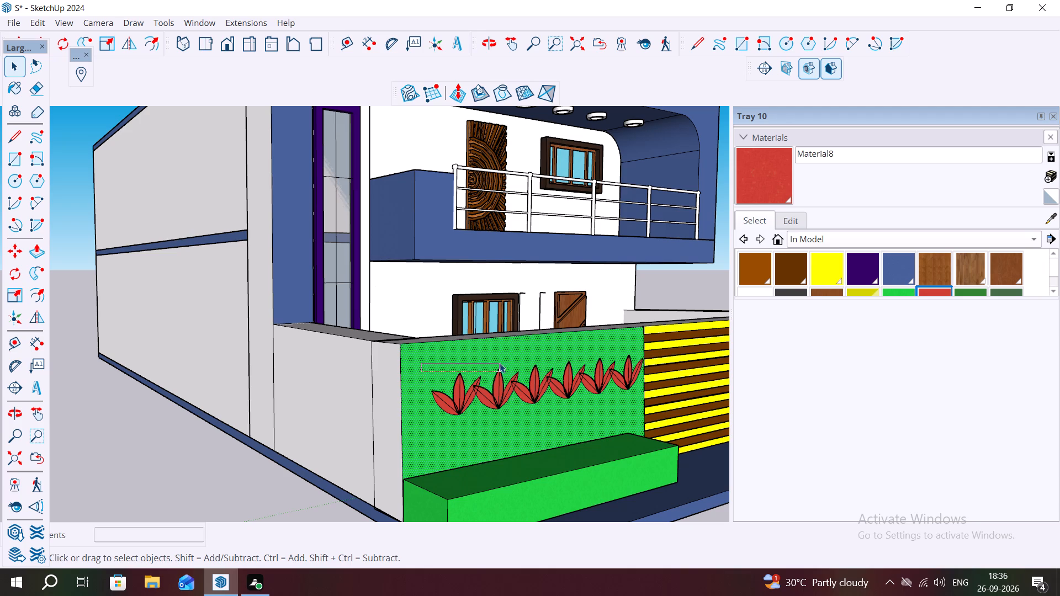
drag(500, 363, 508, 433)
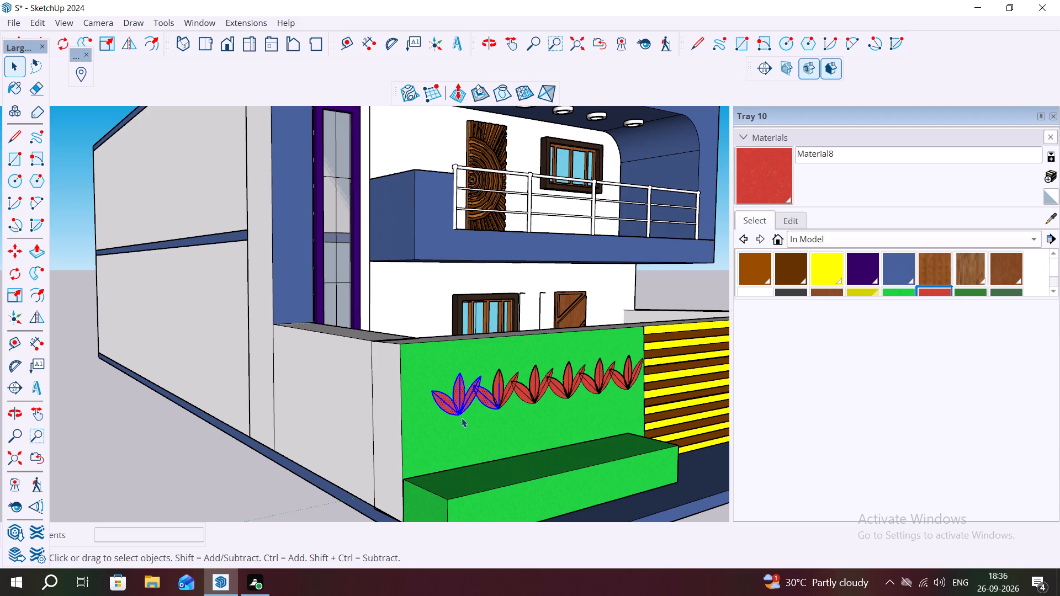
key(Escape)
key(space)
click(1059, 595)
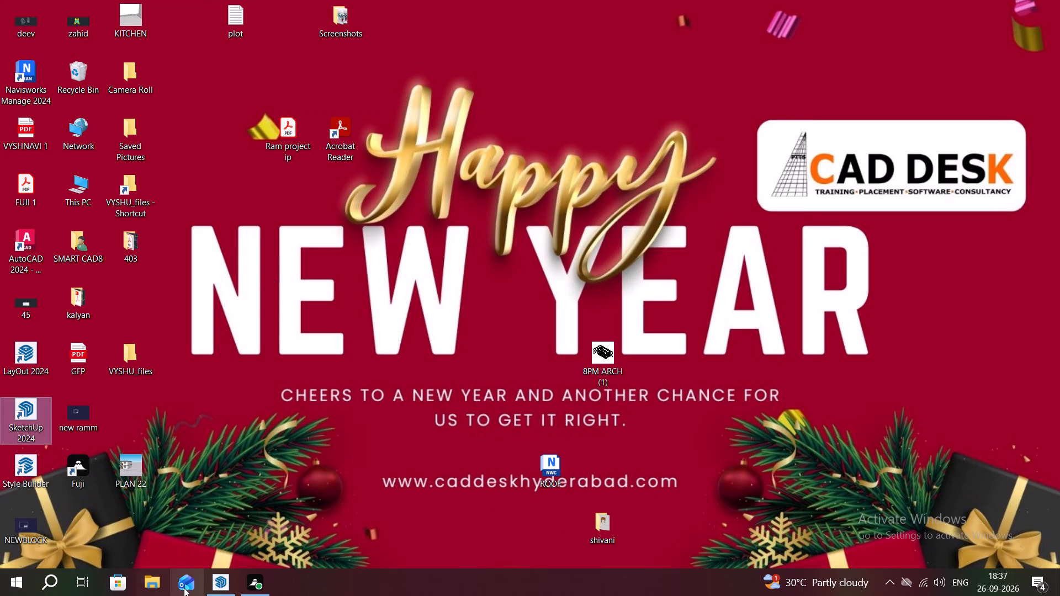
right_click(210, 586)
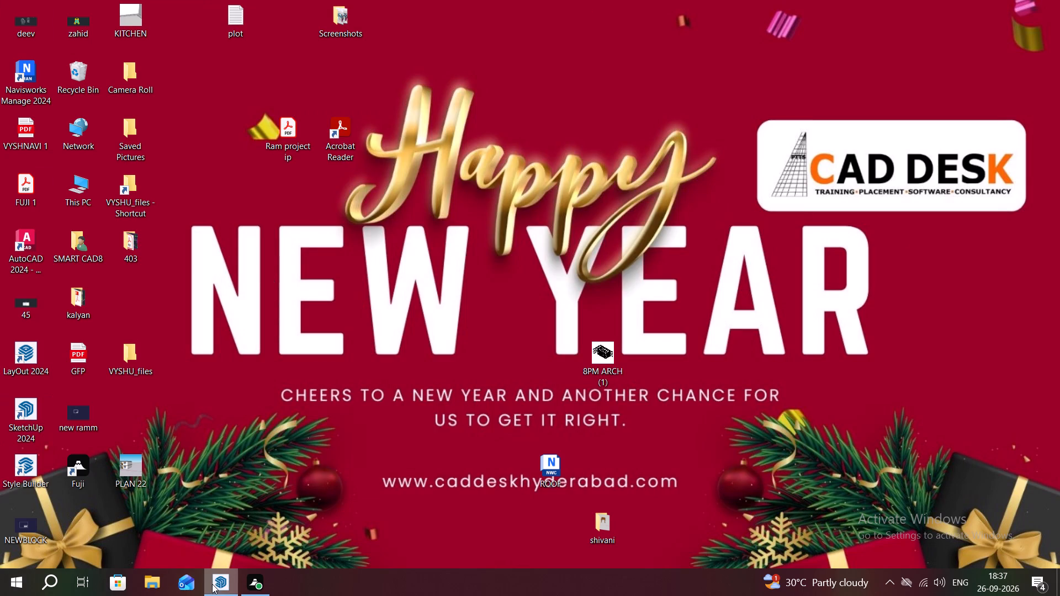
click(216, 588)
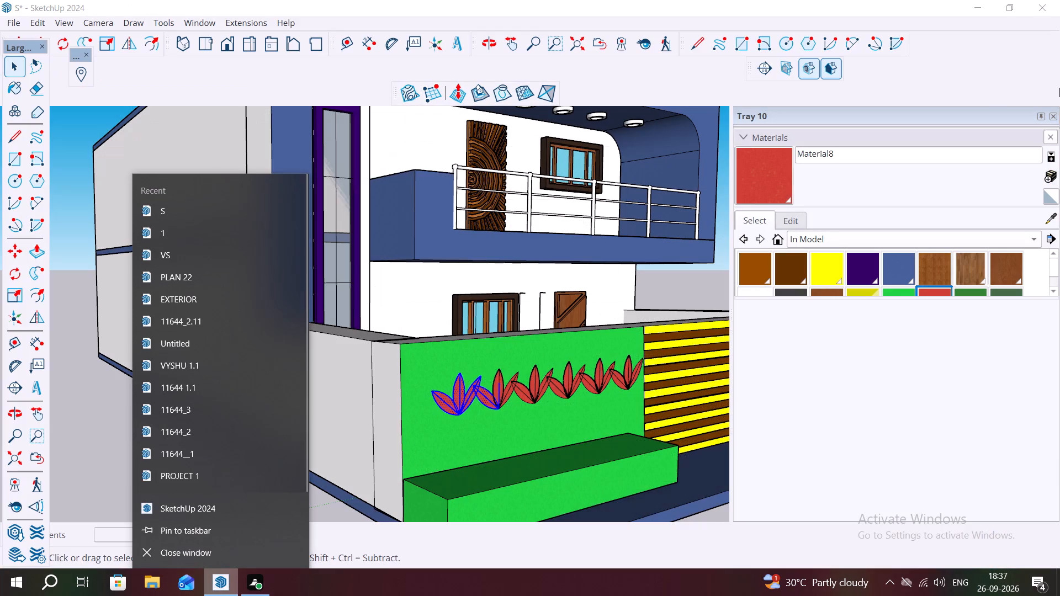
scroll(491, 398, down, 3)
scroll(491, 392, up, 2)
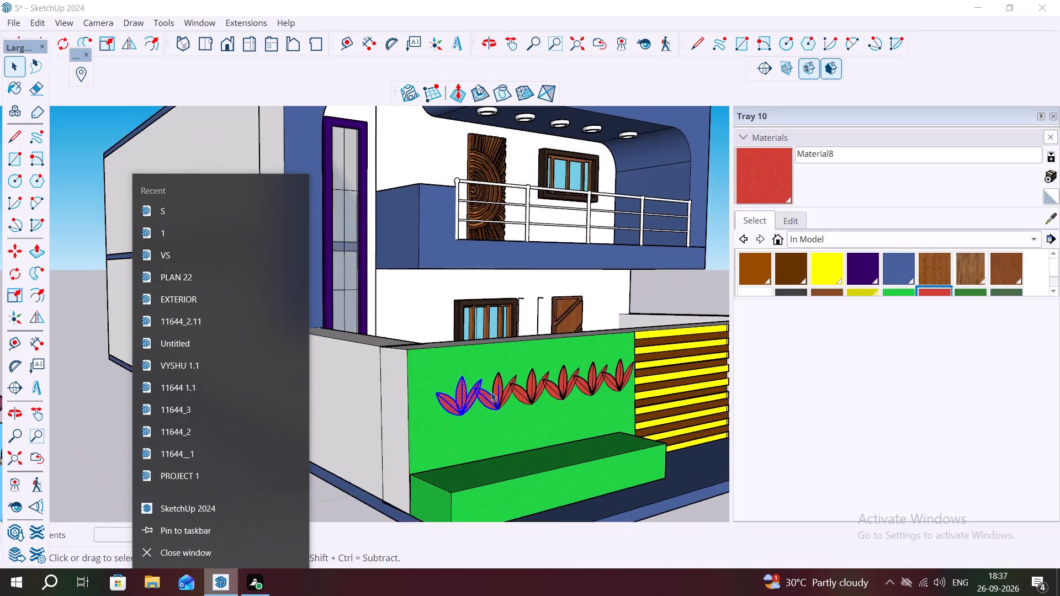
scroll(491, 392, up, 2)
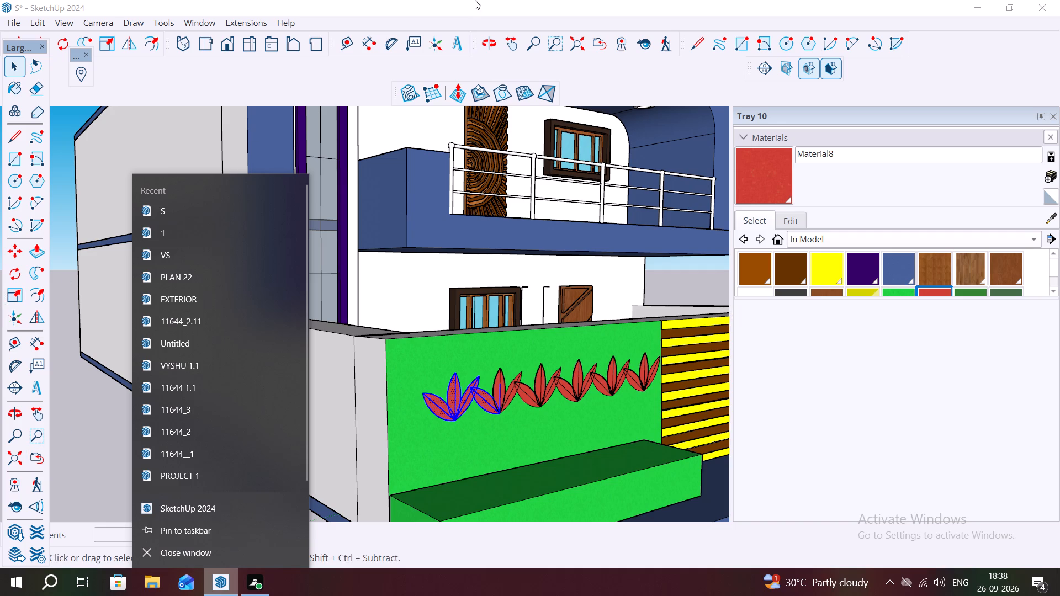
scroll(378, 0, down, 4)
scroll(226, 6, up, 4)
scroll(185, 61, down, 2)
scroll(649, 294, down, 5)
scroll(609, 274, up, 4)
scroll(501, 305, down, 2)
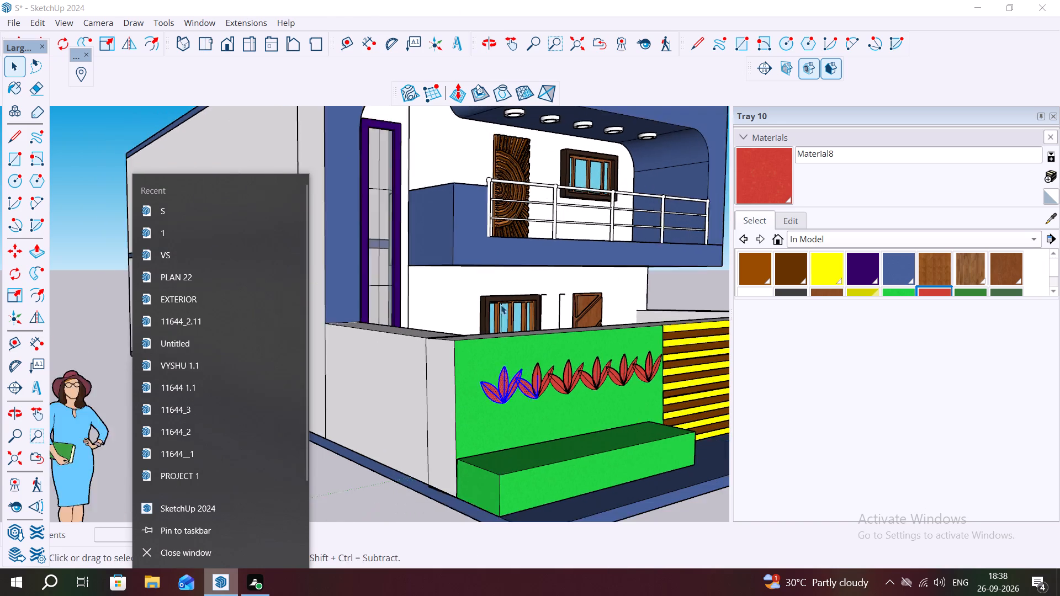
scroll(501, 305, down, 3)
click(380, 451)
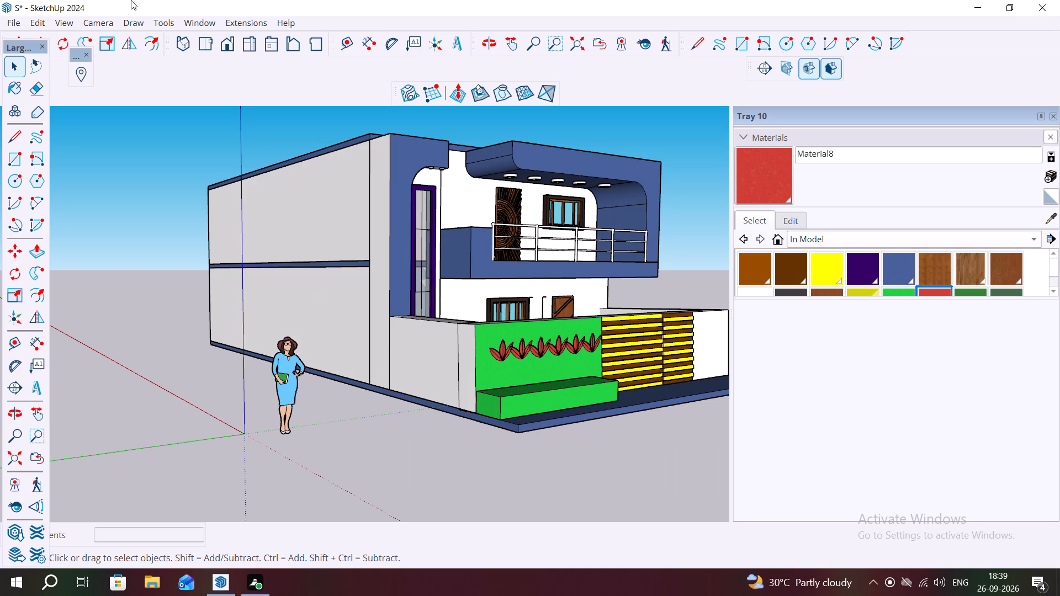
Draw a slightly slanted stem line about 1' long down the green wall from the base of the first three-petal motif.
middle_drag(458, 368, 337, 385)
scroll(447, 385, up, 3)
scroll(371, 435, up, 1)
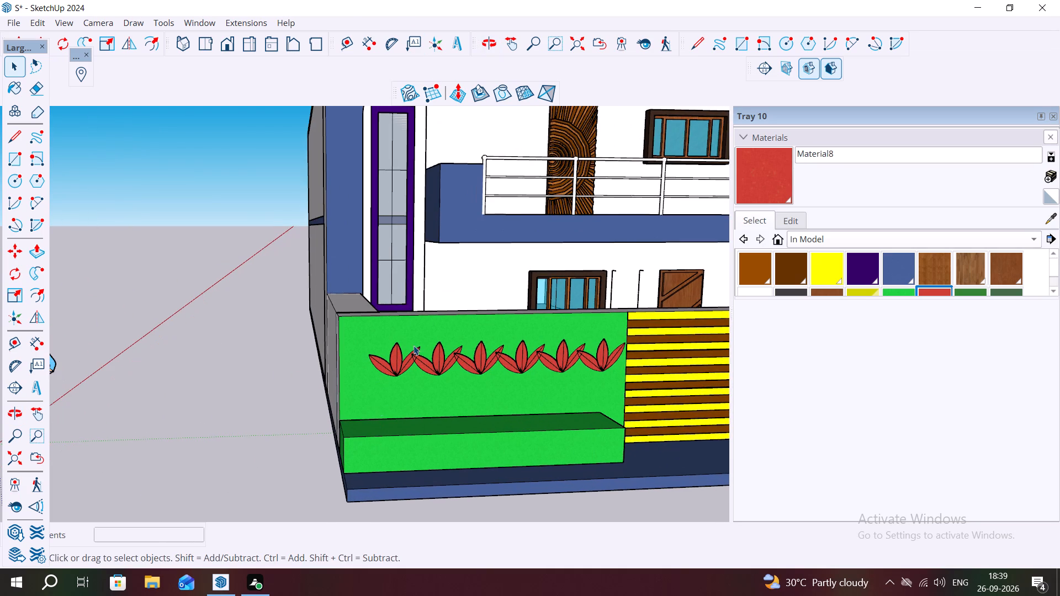
scroll(414, 345, up, 2)
scroll(391, 361, down, 2)
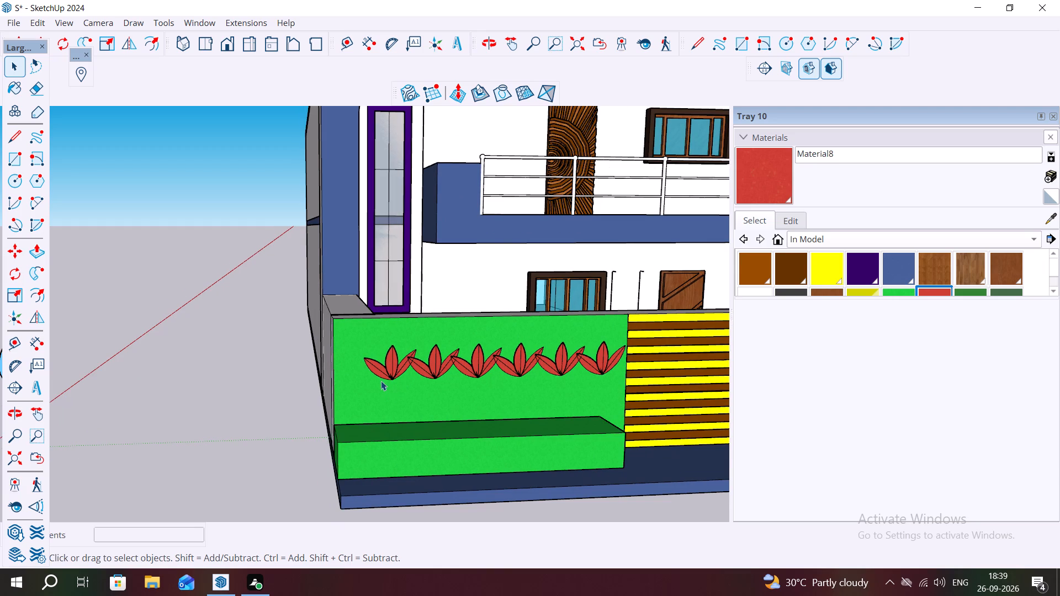
scroll(383, 382, up, 5)
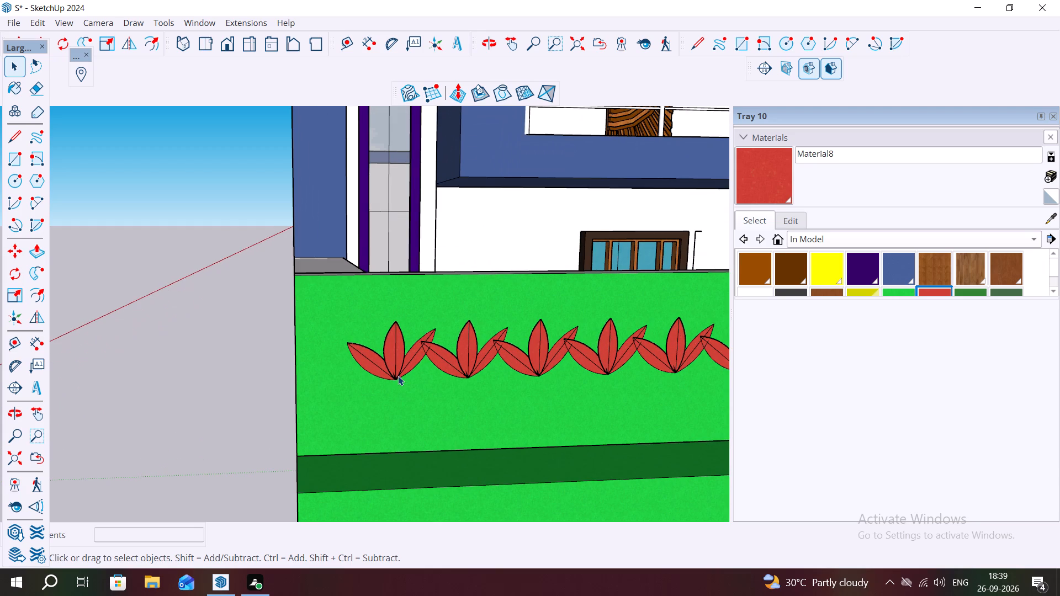
key(l)
click(396, 381)
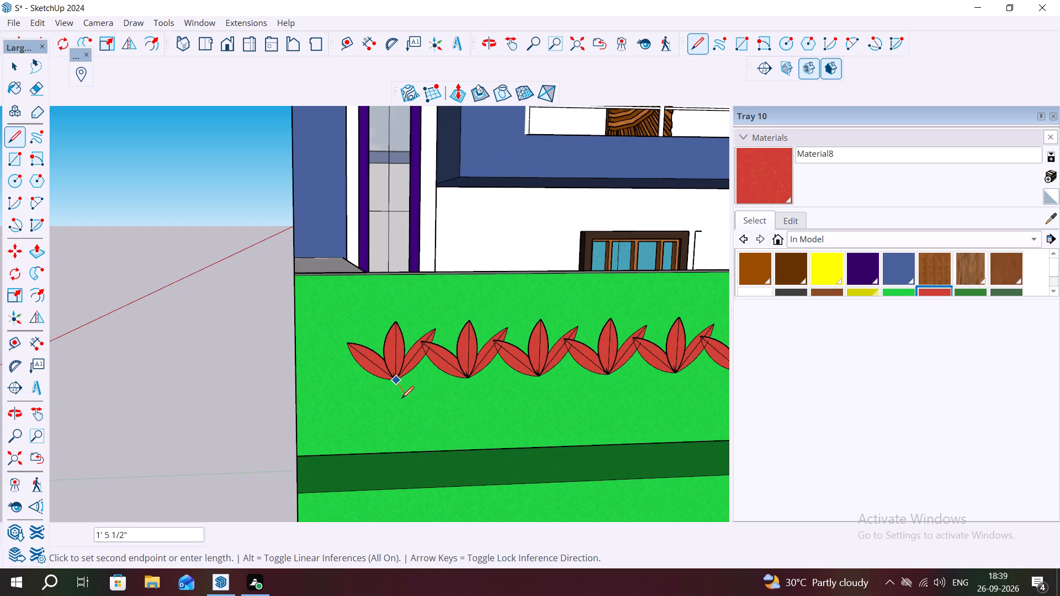
scroll(392, 411, up, 6)
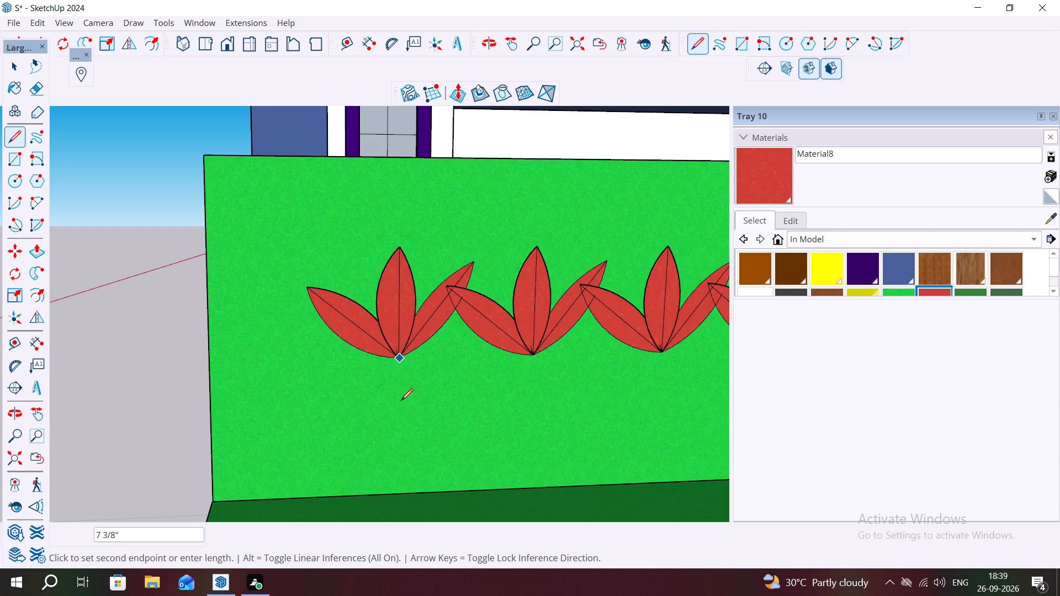
middle_drag(373, 386, 402, 335)
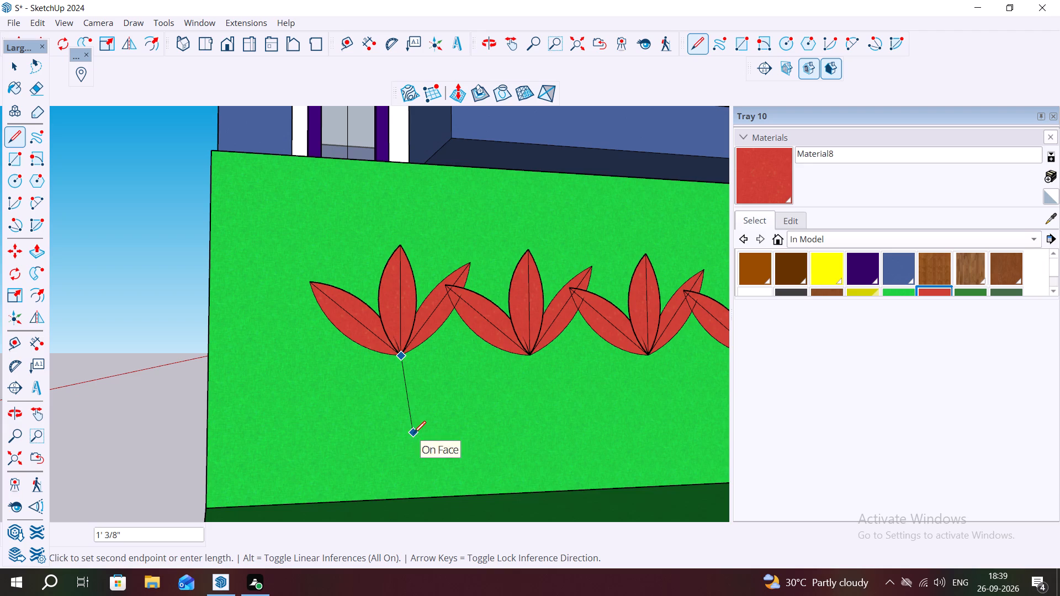
click(414, 433)
scroll(415, 397, up, 2)
key(space)
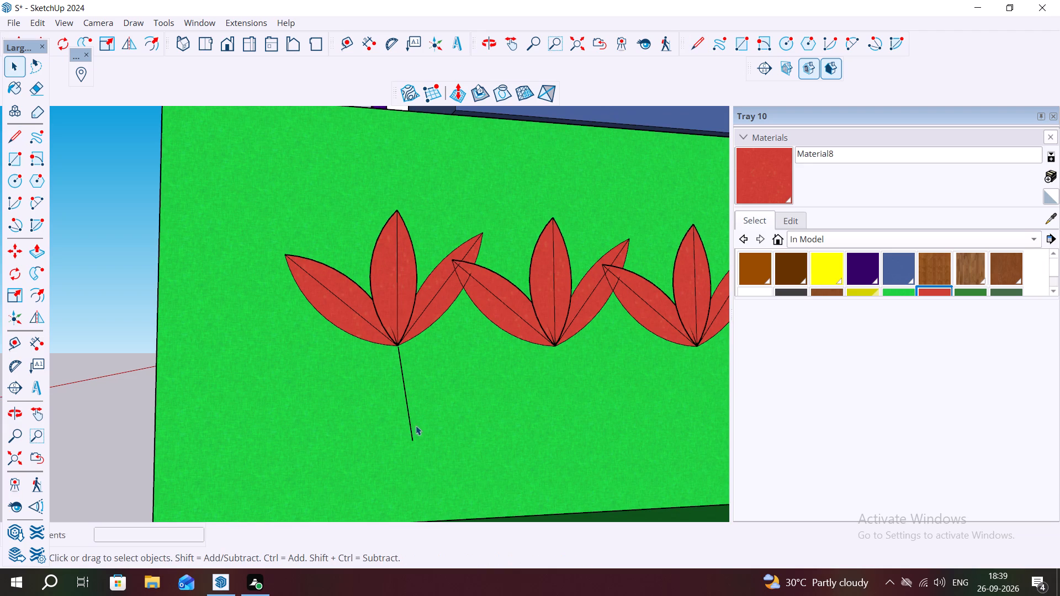
Draw two leaf midribs, one about 11" rising from the stem's lower end and one about 7" branching off its middle on the other side.
key(l)
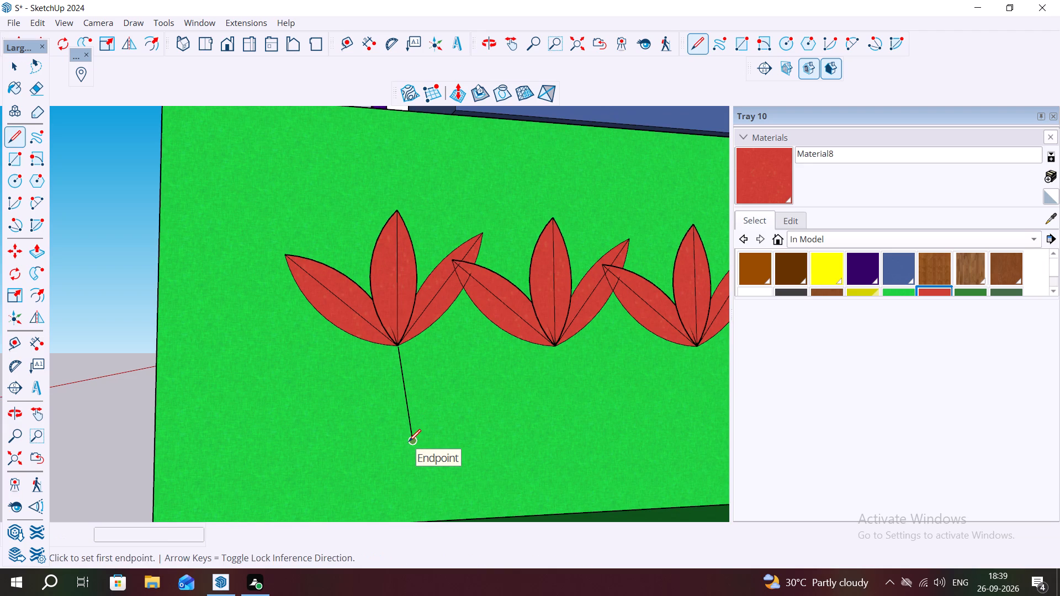
click(409, 441)
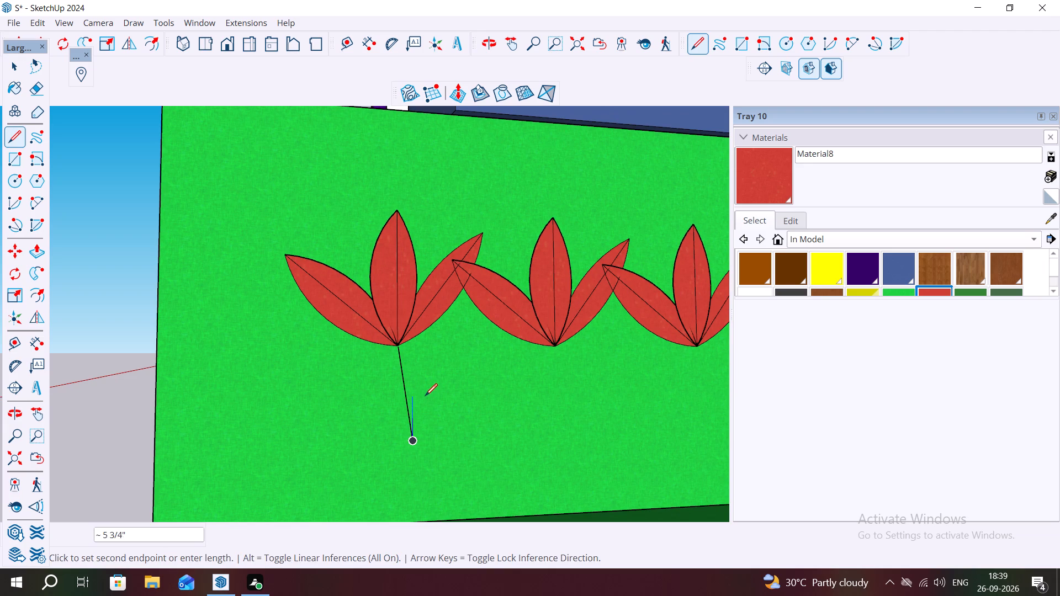
click(444, 361)
click(408, 442)
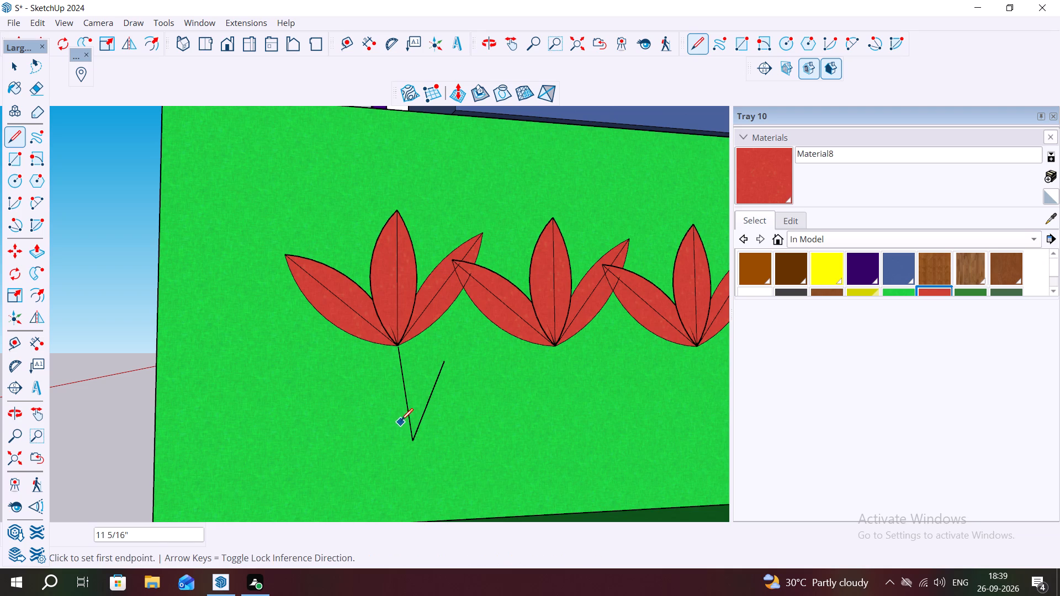
click(405, 401)
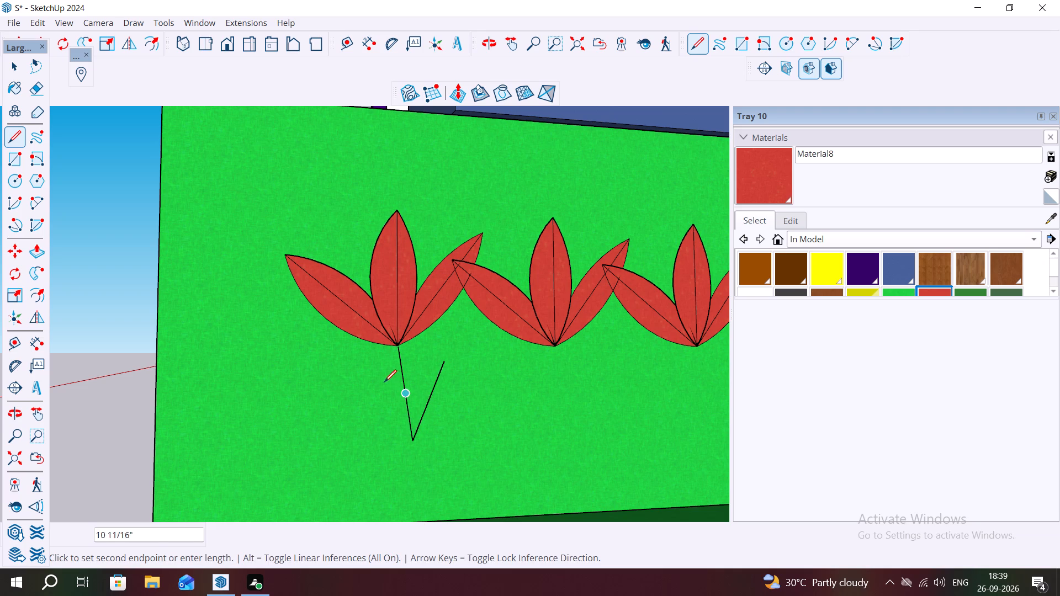
click(359, 362)
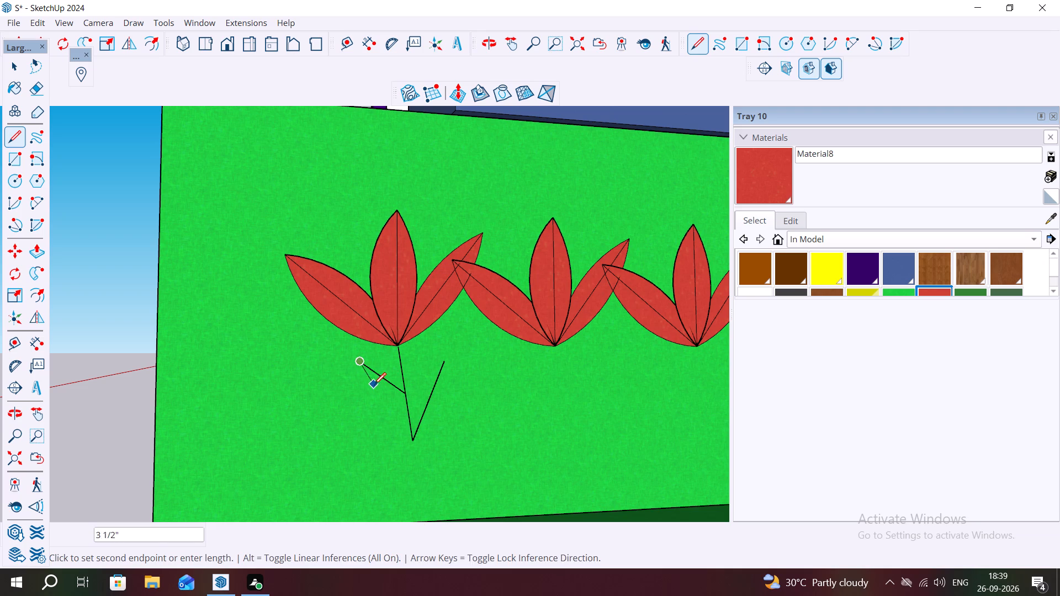
middle_drag(378, 391, 371, 440)
scroll(374, 356, up, 3)
key(Escape)
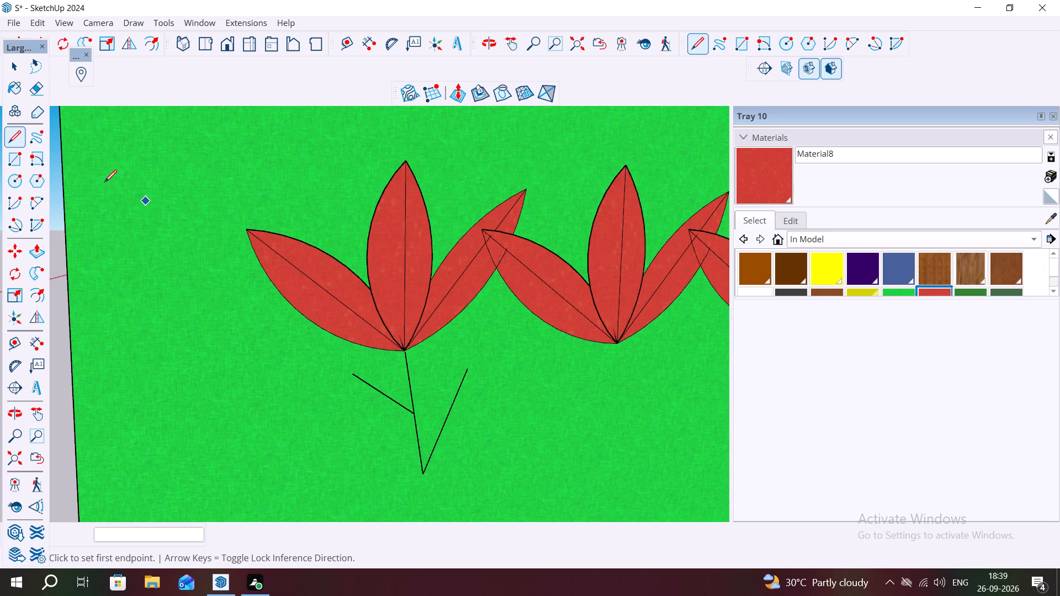
Outline the shorter leaf with a two-point arc on each side of its midrib, the upper one bulging about 1".
click(17, 179)
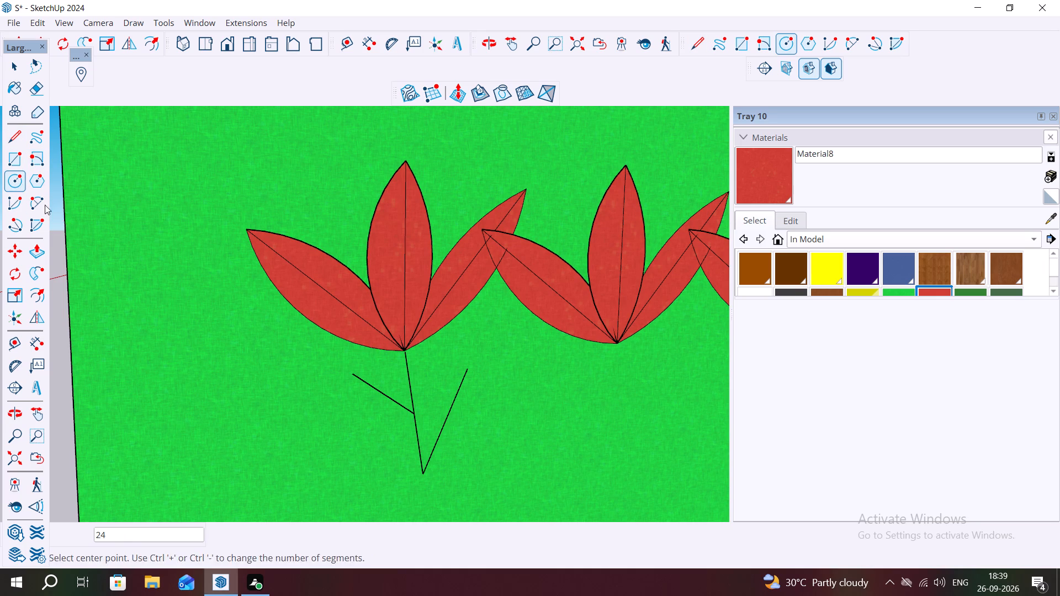
click(36, 203)
click(352, 375)
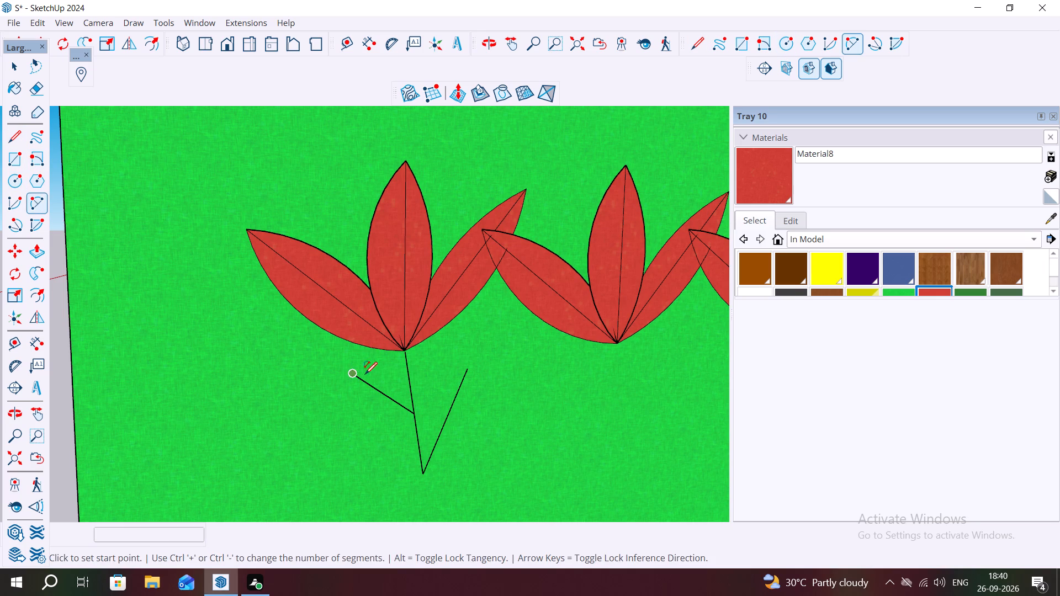
scroll(409, 413, up, 7)
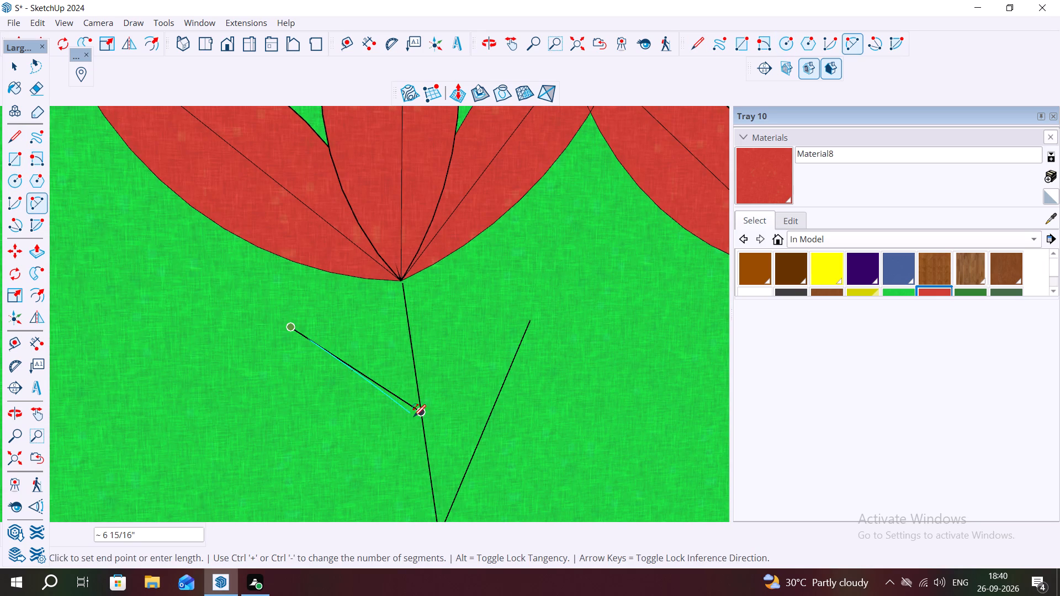
click(420, 412)
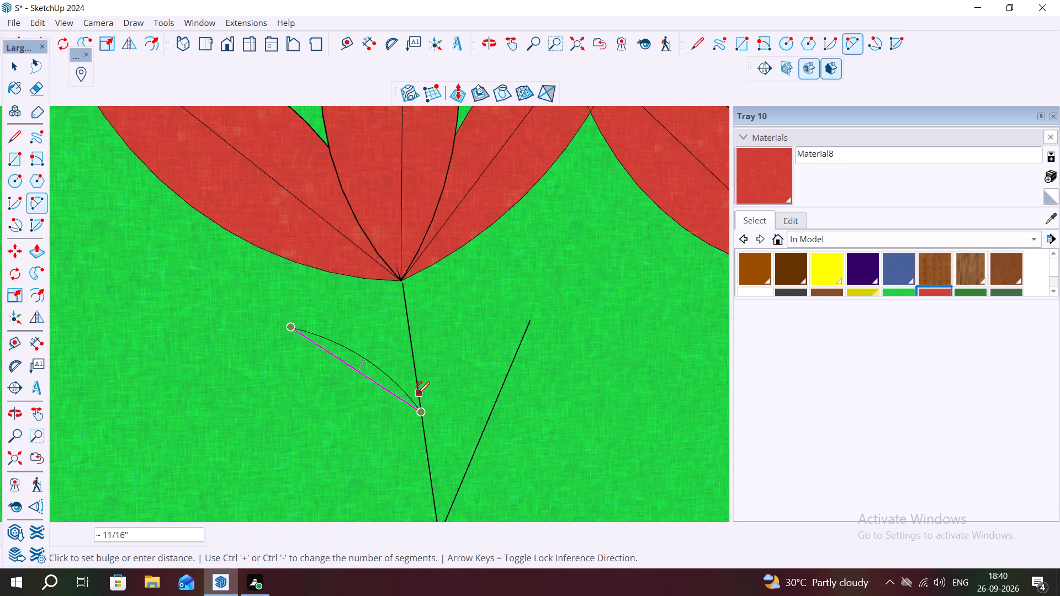
click(414, 385)
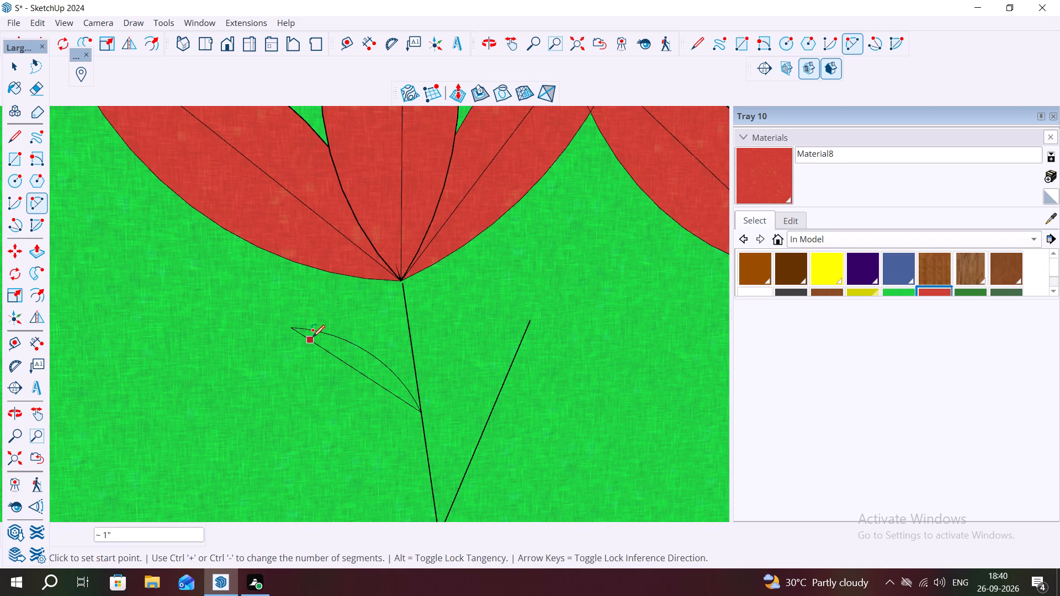
click(293, 331)
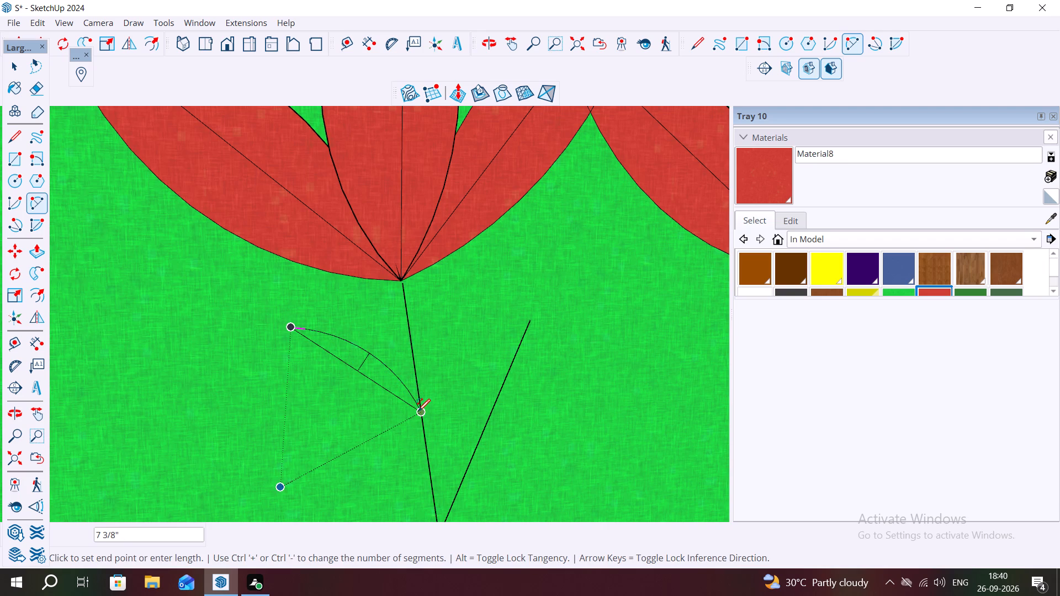
click(419, 414)
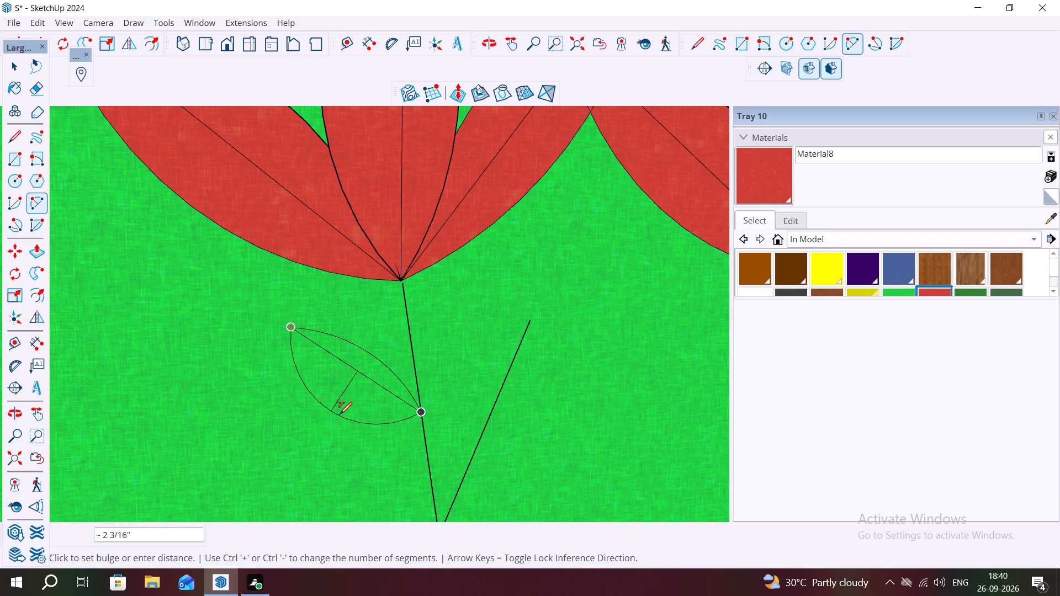
click(328, 382)
Outline the longer leaf with a two-point arc on each side of its midrib, each bulging about 1 1/2".
scroll(450, 364, down, 2)
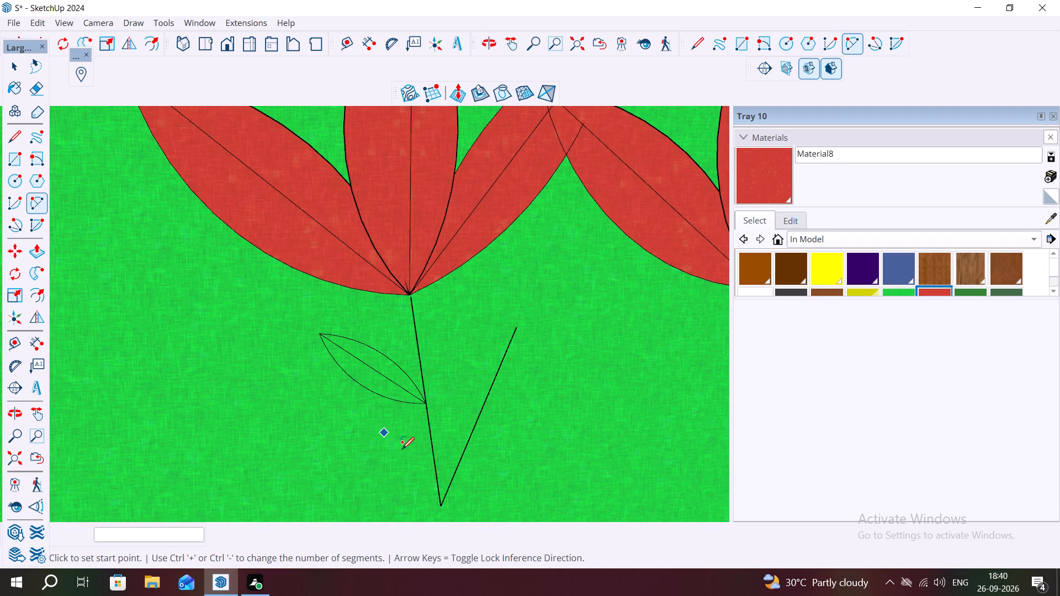
click(442, 502)
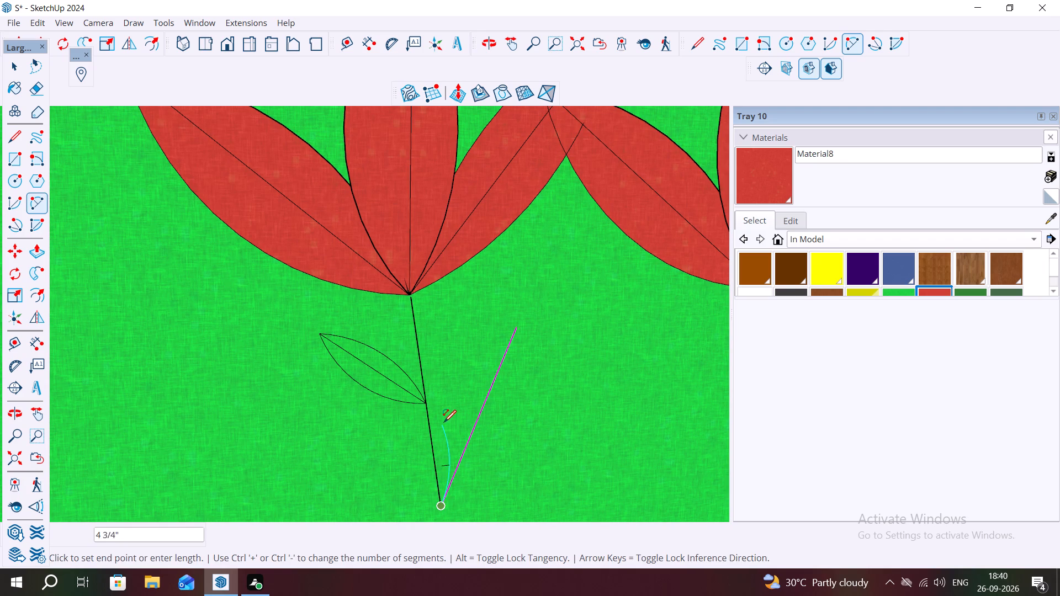
click(516, 329)
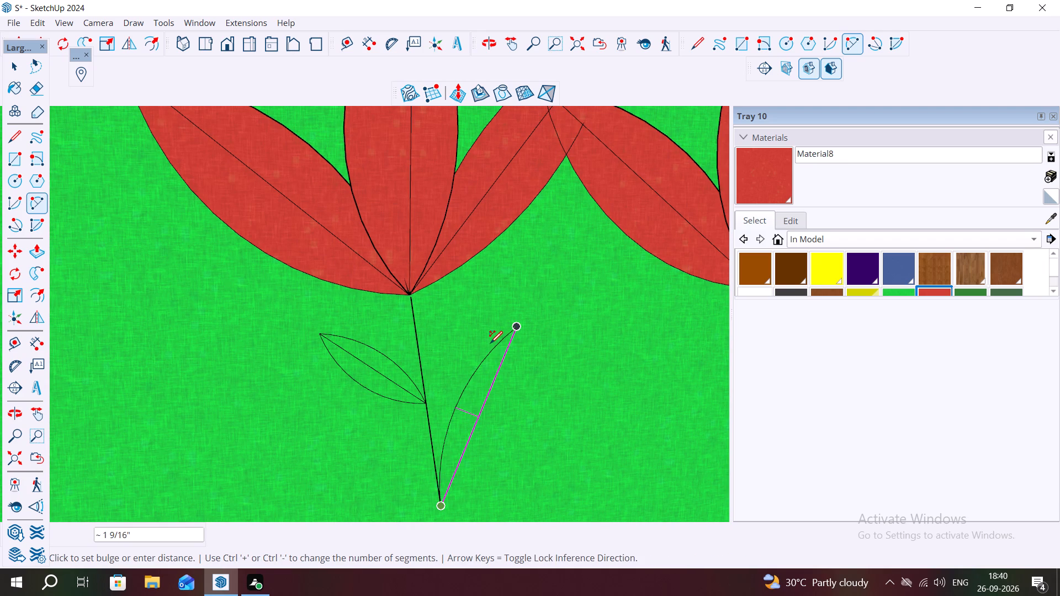
click(491, 343)
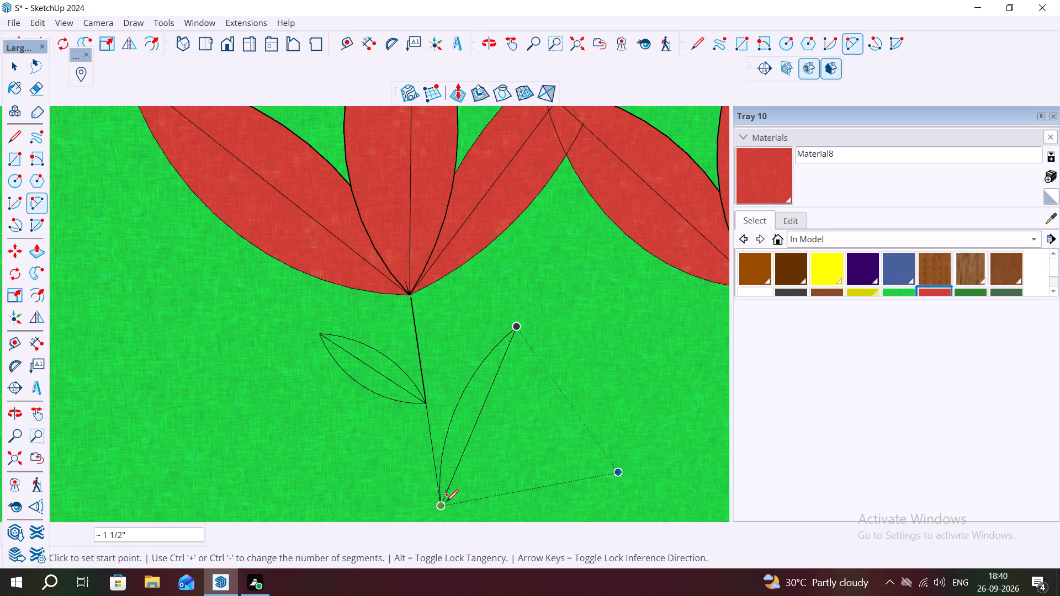
click(446, 502)
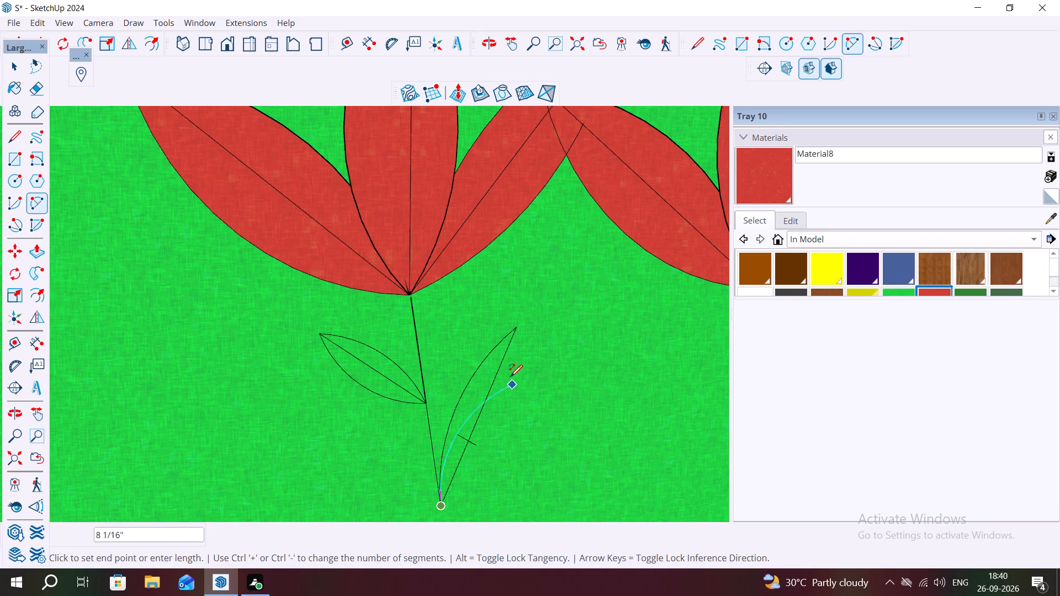
click(516, 329)
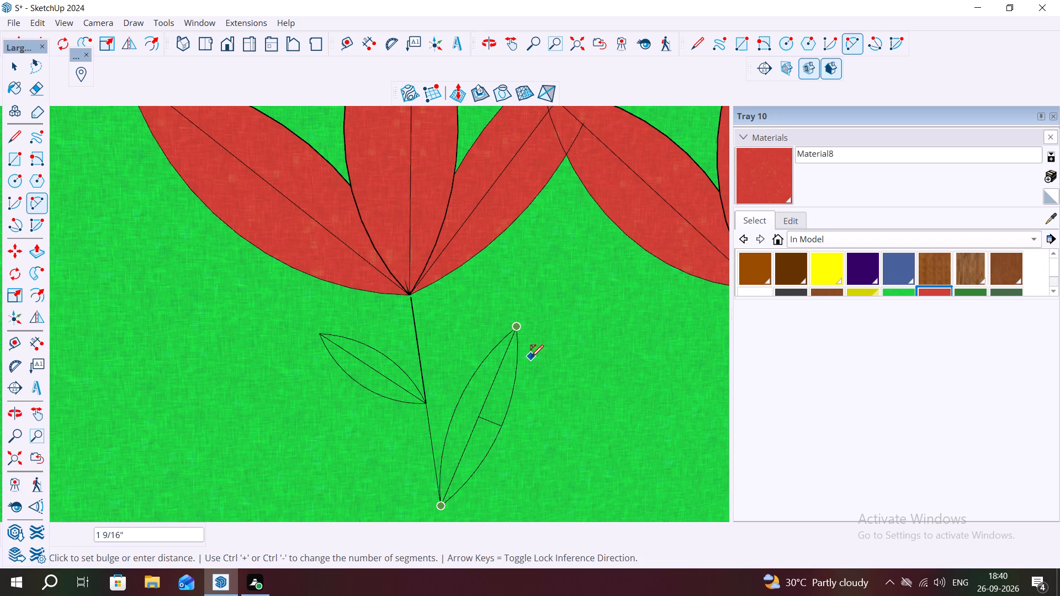
click(531, 357)
key(space)
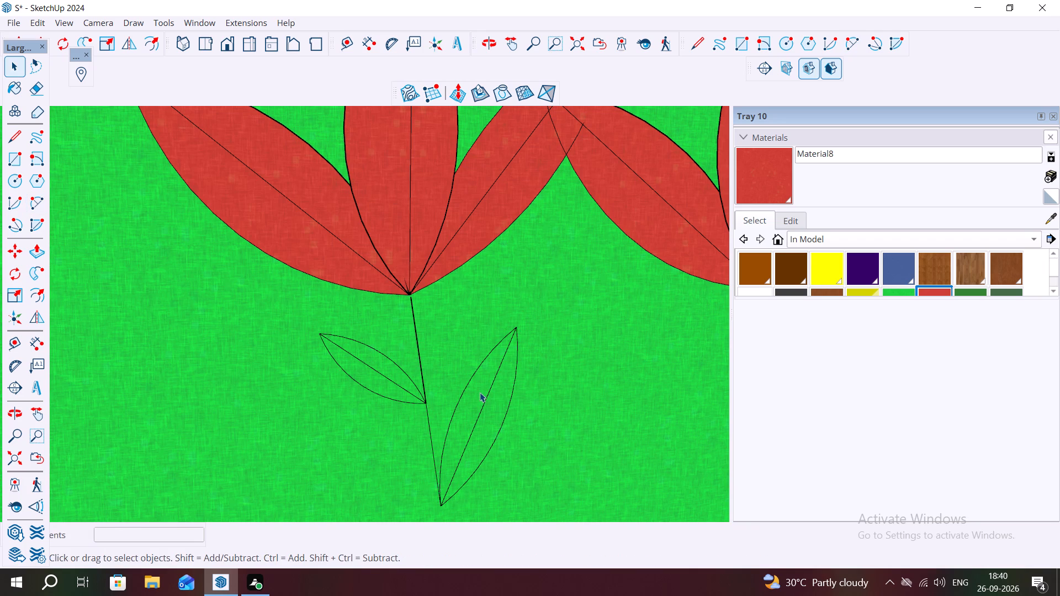
Create a darker green material based on the wall's Material7 and paint both halves of the longer leaf with it.
click(480, 392)
scroll(931, 256, down, 2)
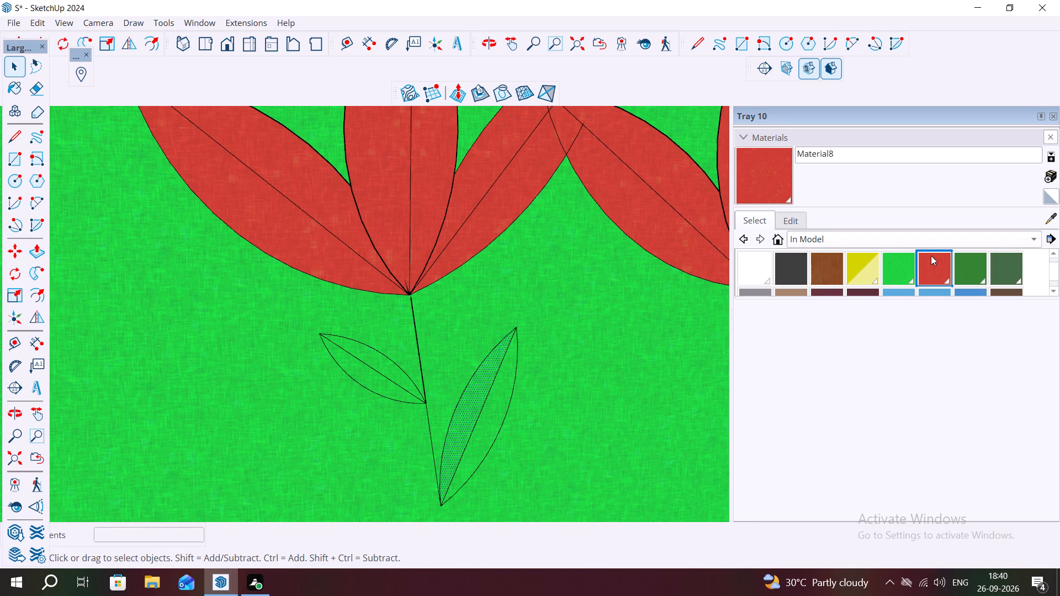
click(896, 271)
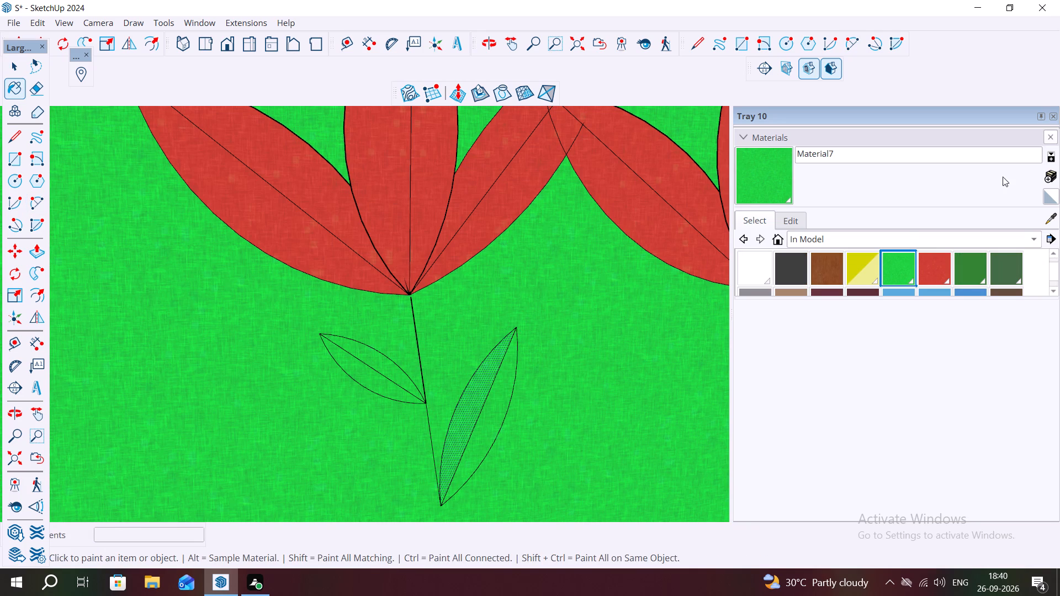
click(1051, 176)
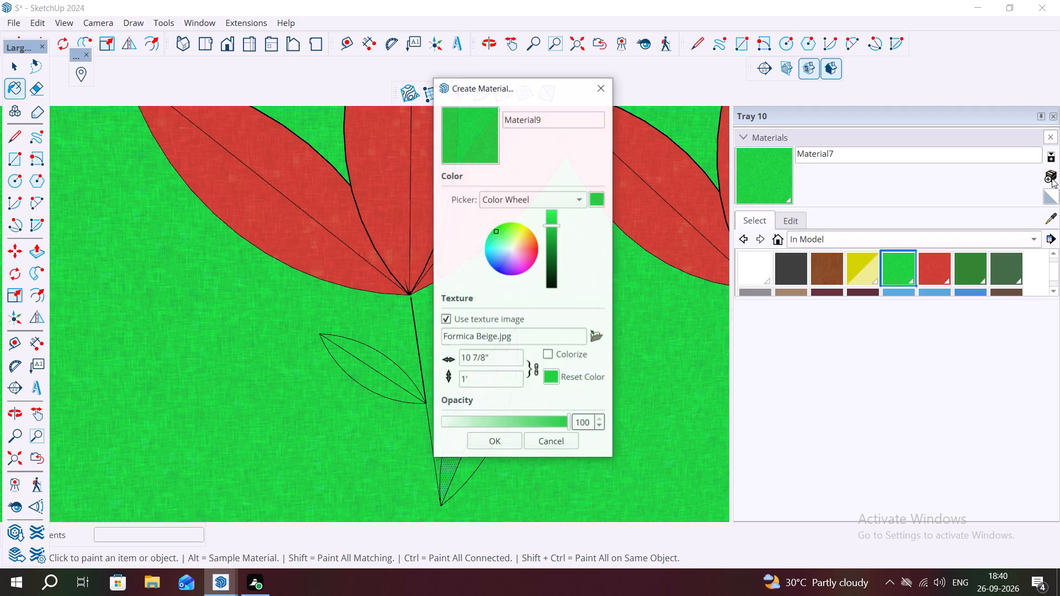
drag(552, 225, 552, 233)
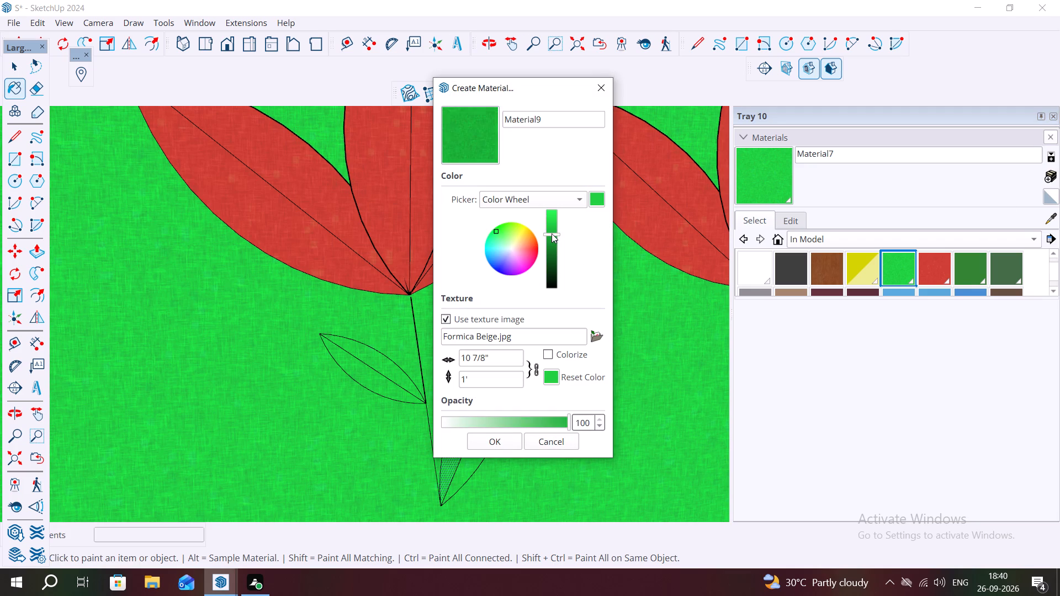
drag(552, 233, 558, 246)
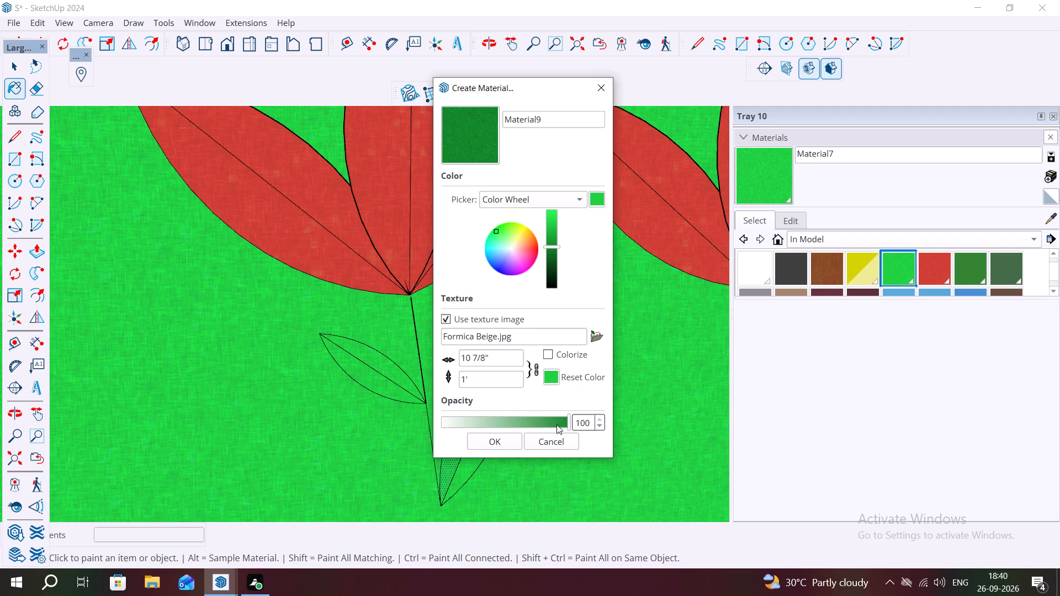
click(500, 442)
click(463, 414)
click(492, 414)
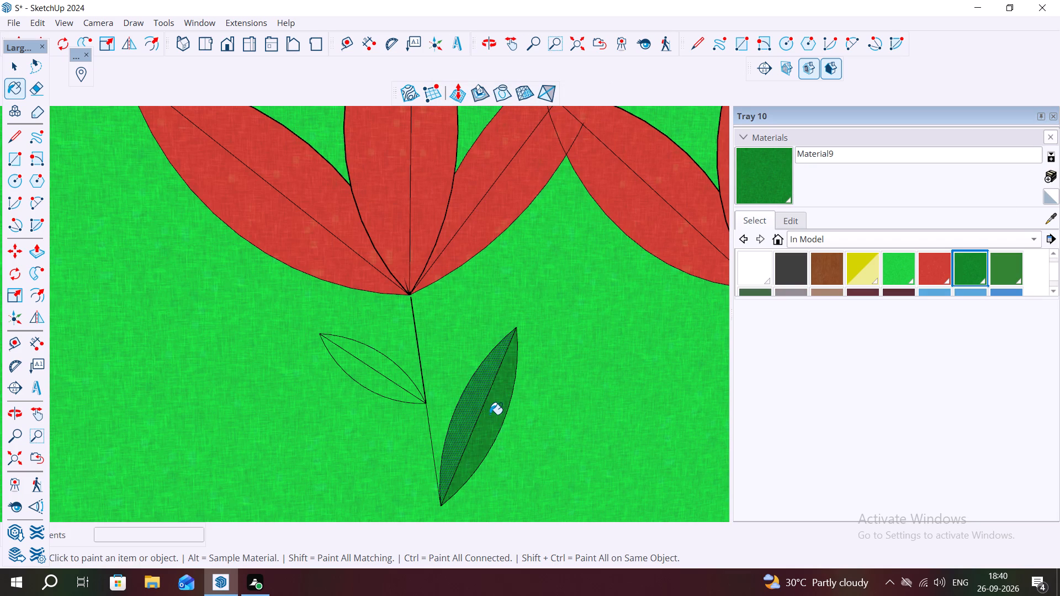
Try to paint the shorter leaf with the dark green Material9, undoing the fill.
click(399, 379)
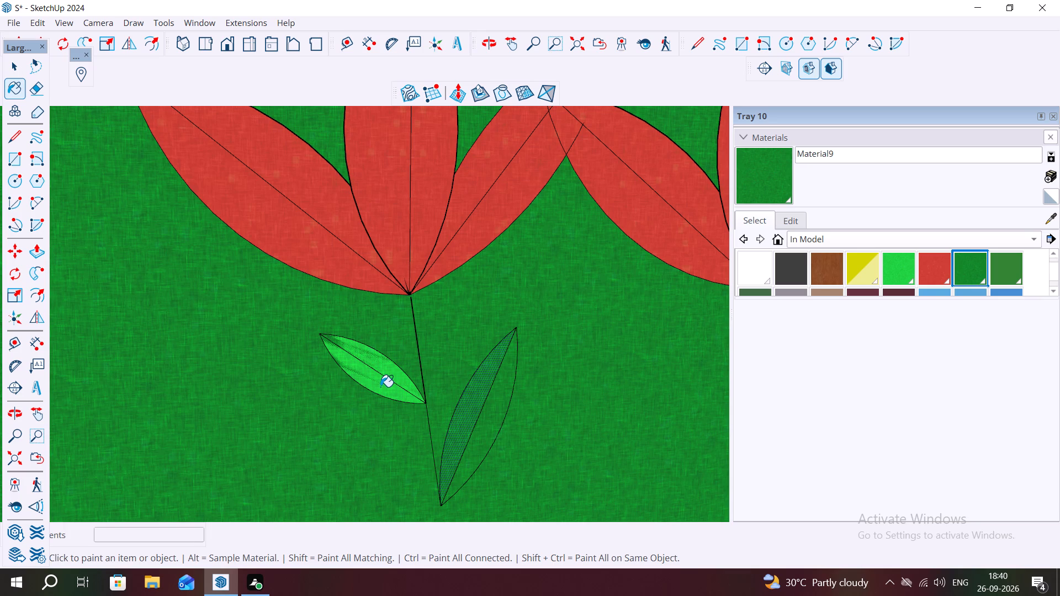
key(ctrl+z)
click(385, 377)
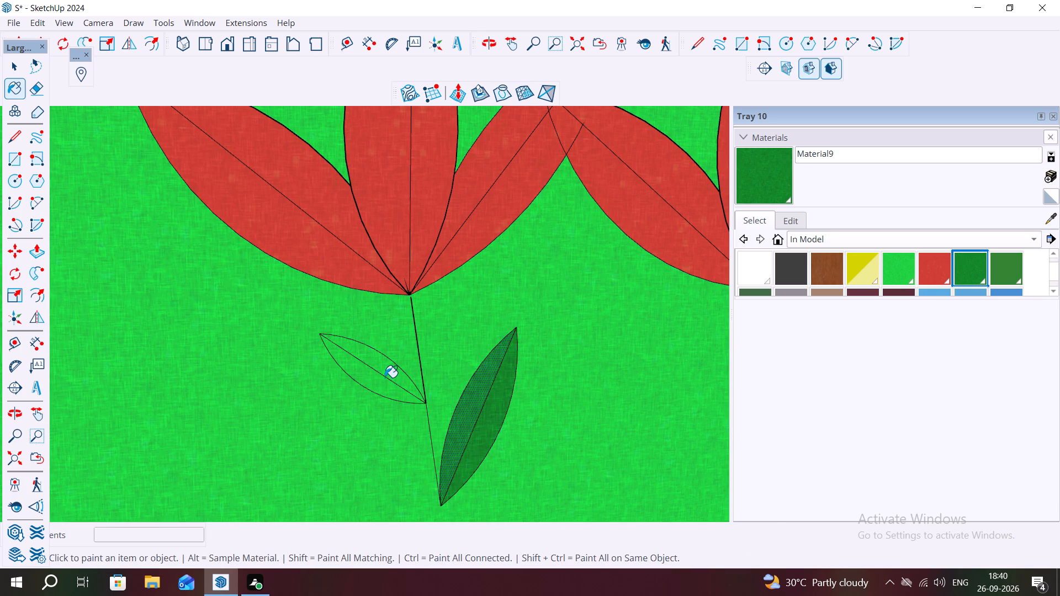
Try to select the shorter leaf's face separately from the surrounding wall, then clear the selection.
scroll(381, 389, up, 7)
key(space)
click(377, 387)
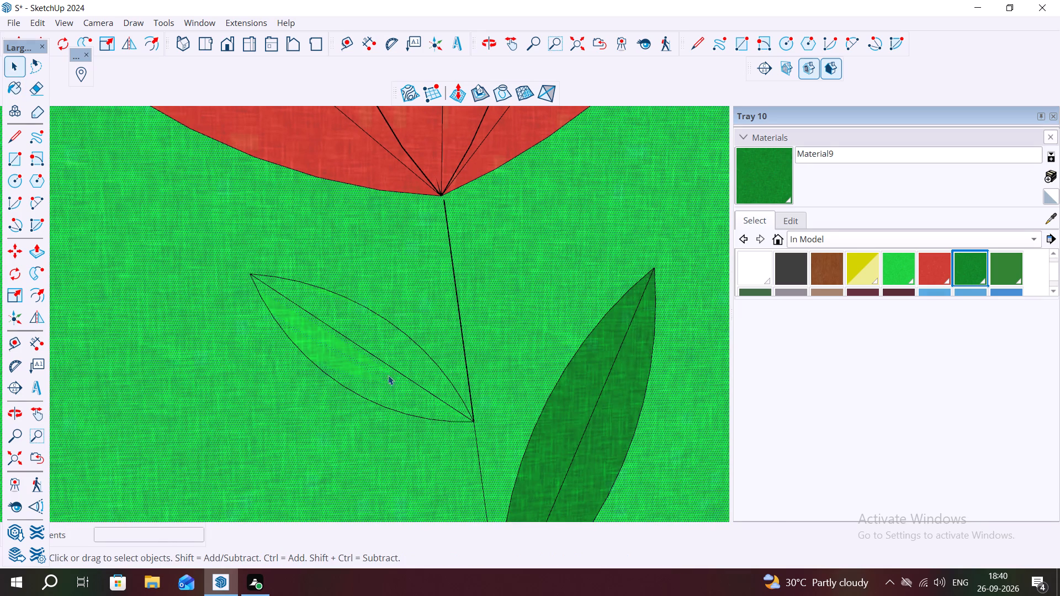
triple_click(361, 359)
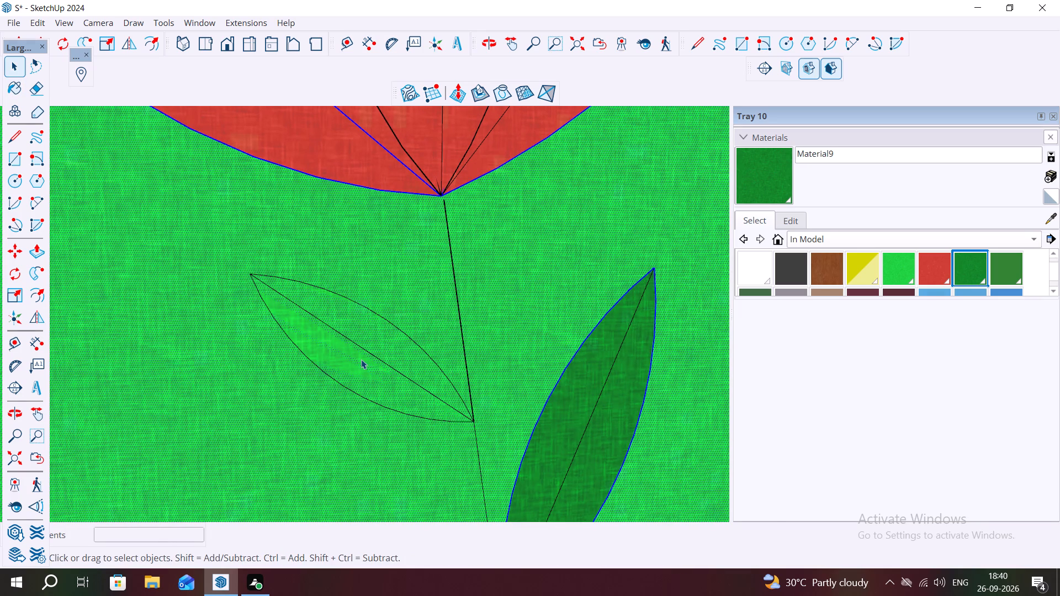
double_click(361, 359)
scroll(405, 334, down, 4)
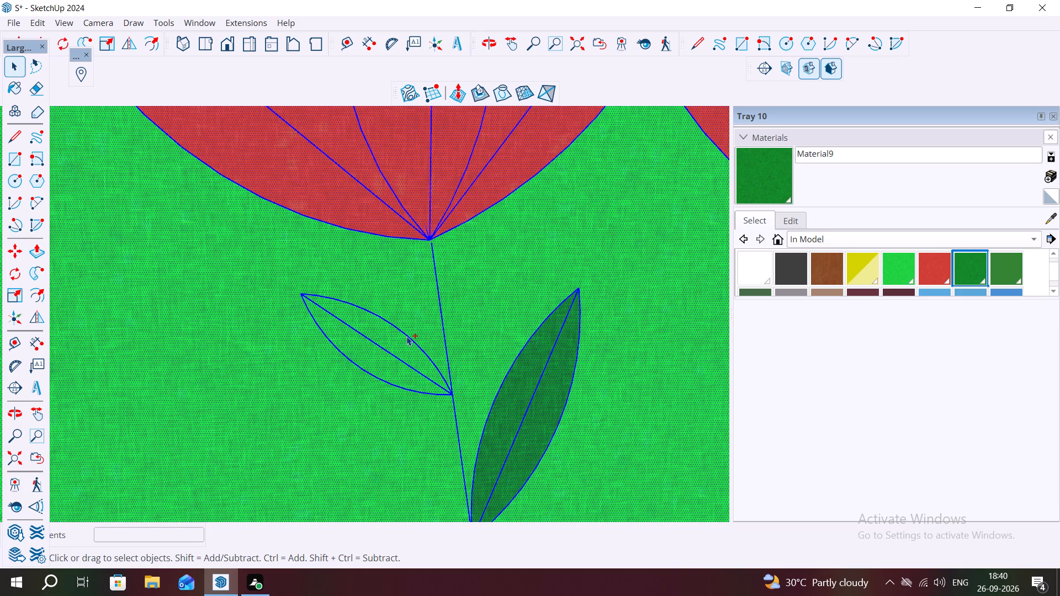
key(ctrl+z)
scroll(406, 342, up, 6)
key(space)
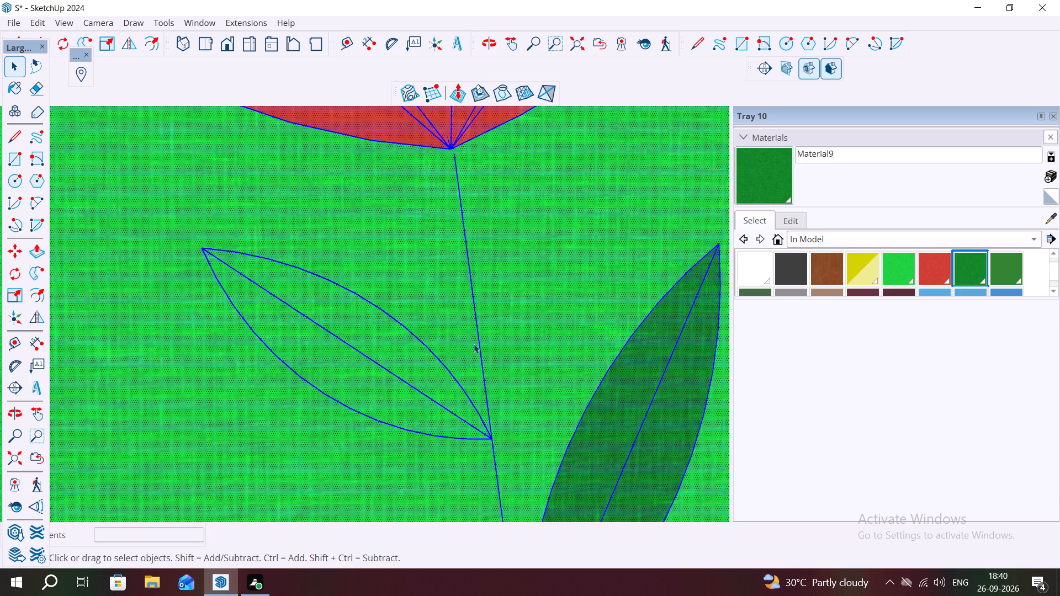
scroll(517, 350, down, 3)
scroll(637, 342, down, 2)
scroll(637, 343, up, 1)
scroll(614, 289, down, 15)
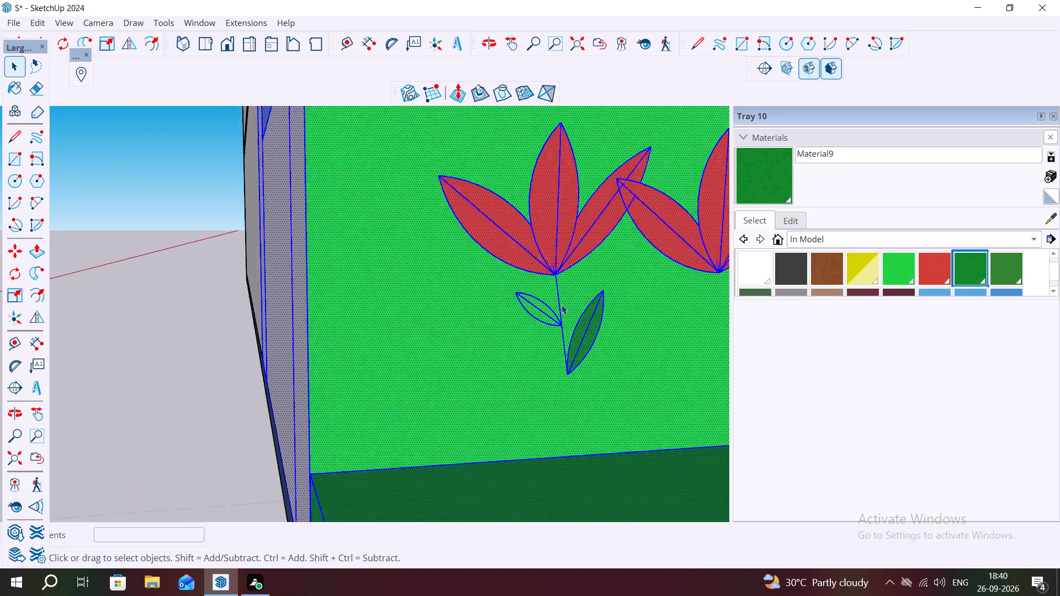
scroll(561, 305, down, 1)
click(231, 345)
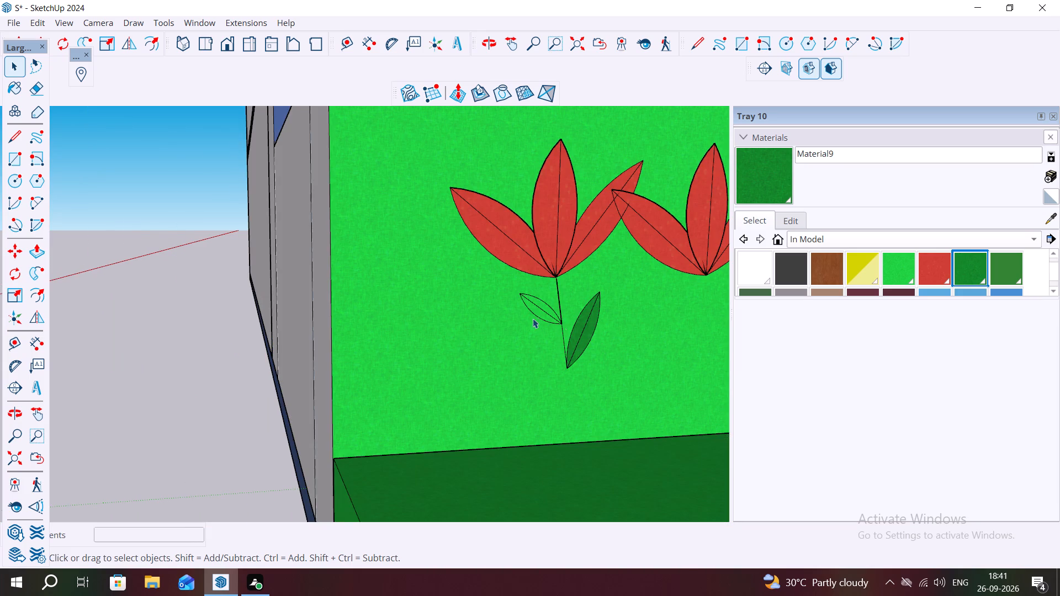
Check whether the halves of the shorter leaf can be picked as separate faces.
scroll(533, 317, up, 1)
middle_drag(538, 317, 500, 319)
scroll(606, 252, up, 3)
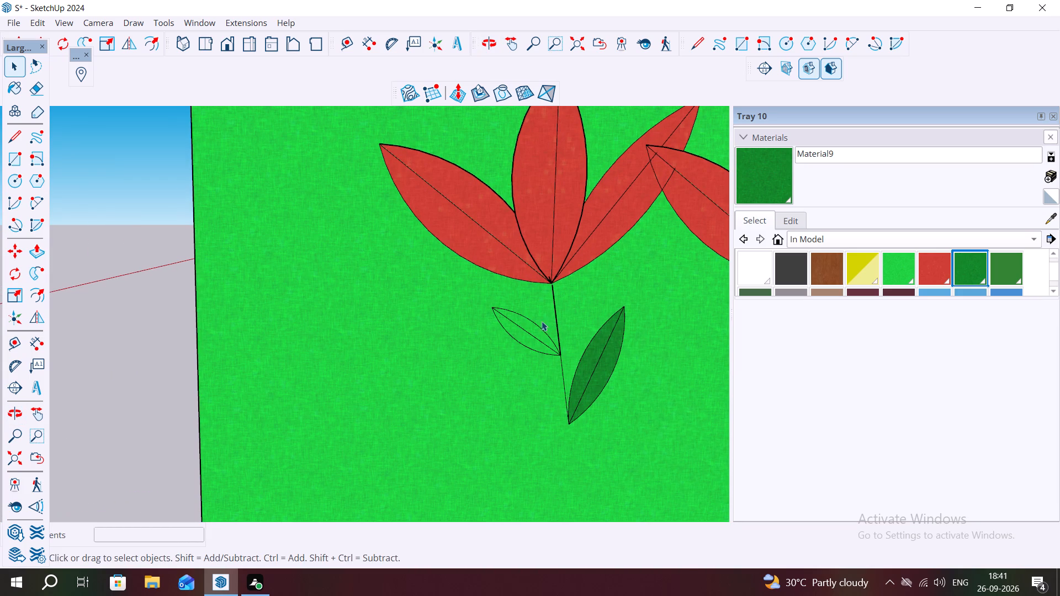
click(536, 336)
key(Escape)
key(space)
click(526, 342)
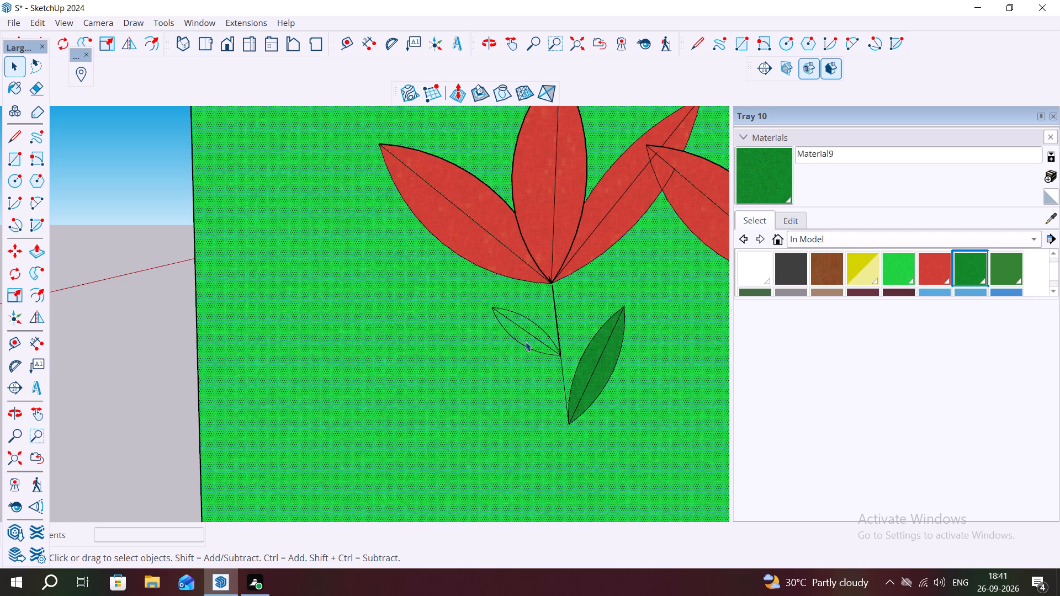
key(space)
key(Escape)
Delete the two arcs outlining the shorter leaf, keeping its midrib.
click(534, 321)
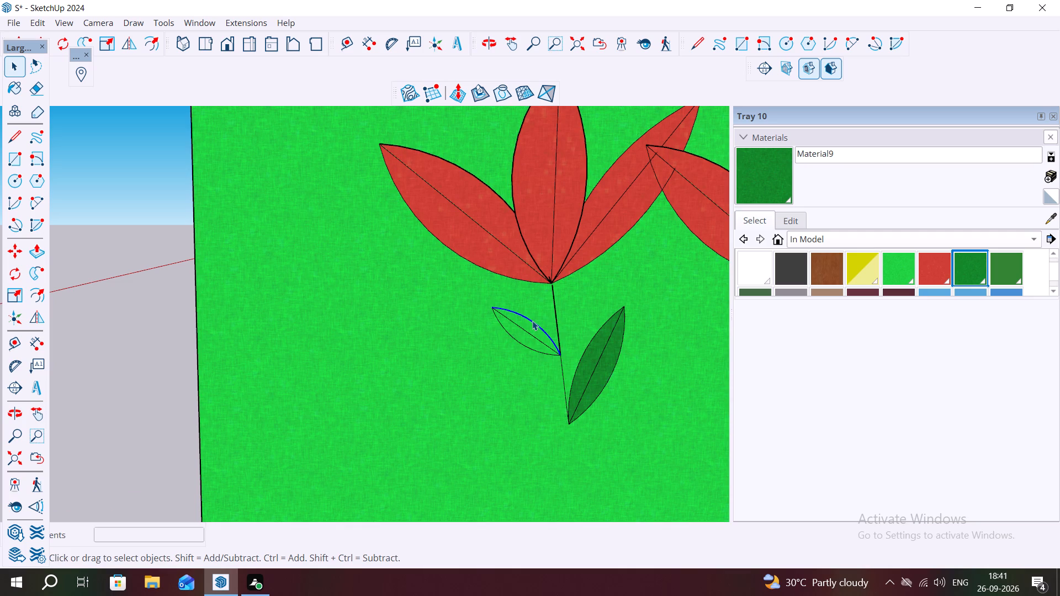
key(Delete)
click(523, 343)
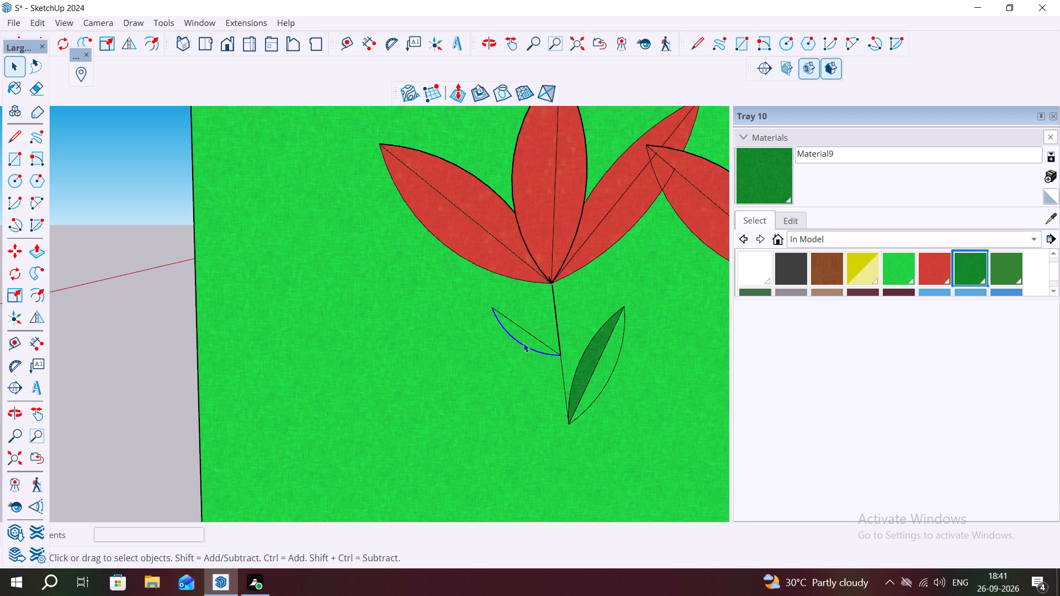
key(Delete)
Redraw the shorter leaf with two-point arcs on its midrib, bulging about 1 9/16" on the upper side and 1 1/8" on the lower.
click(15, 173)
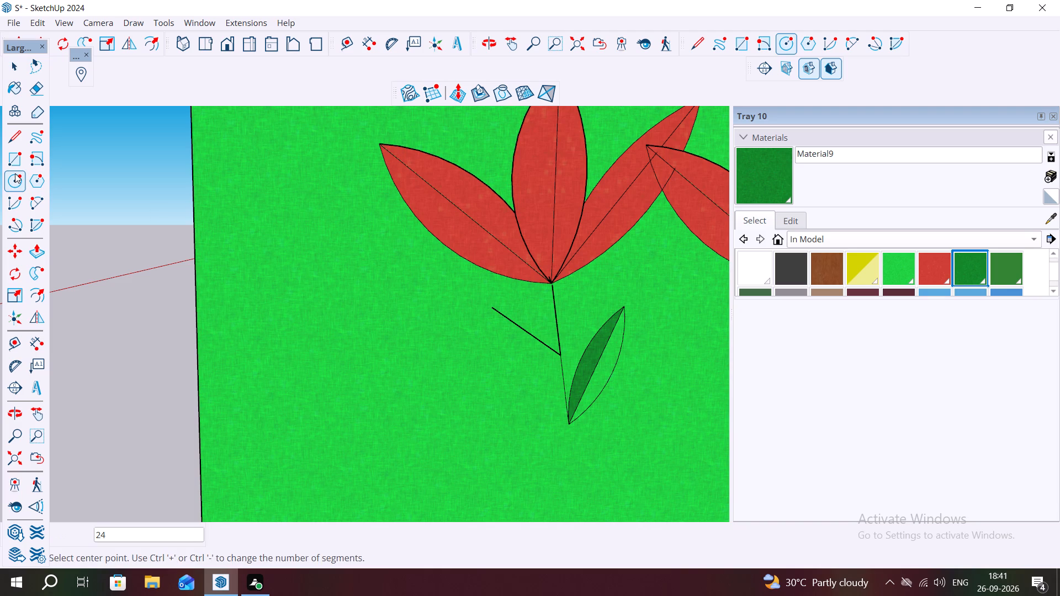
click(35, 195)
click(495, 306)
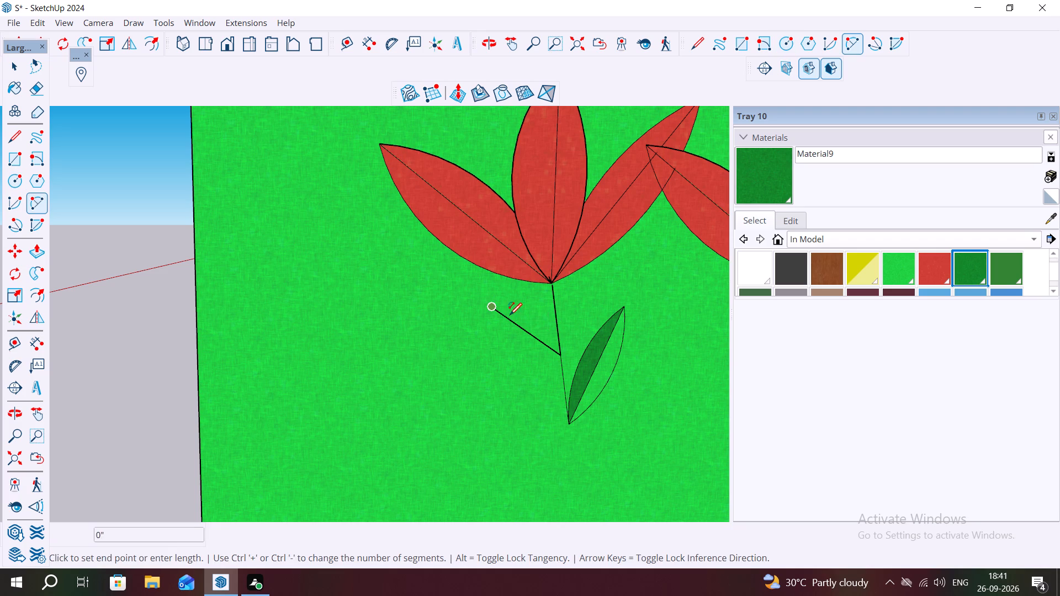
click(560, 358)
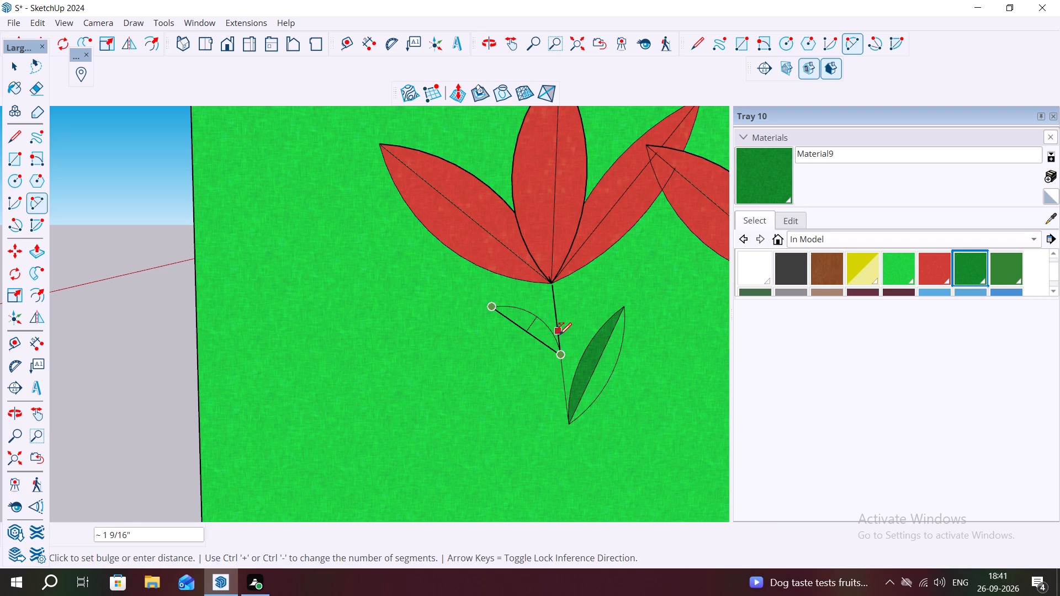
click(555, 333)
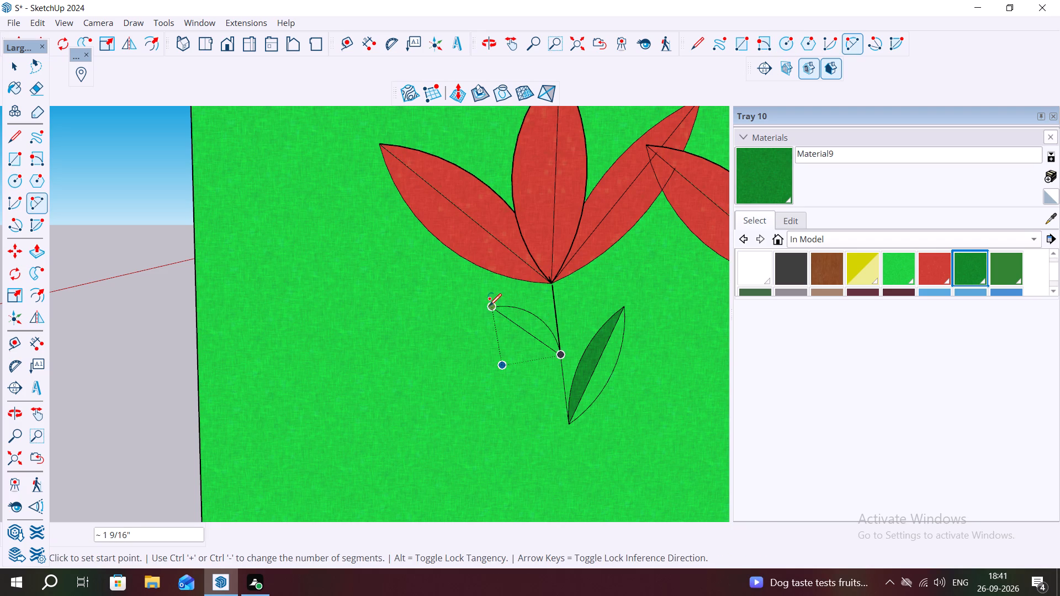
click(494, 306)
click(559, 354)
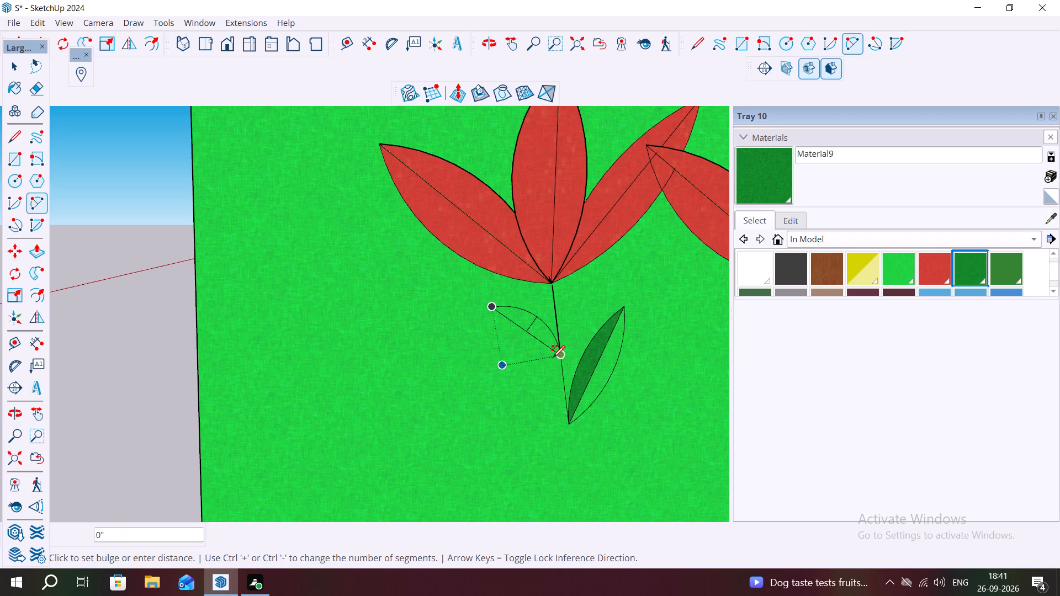
middle_drag(512, 358, 517, 318)
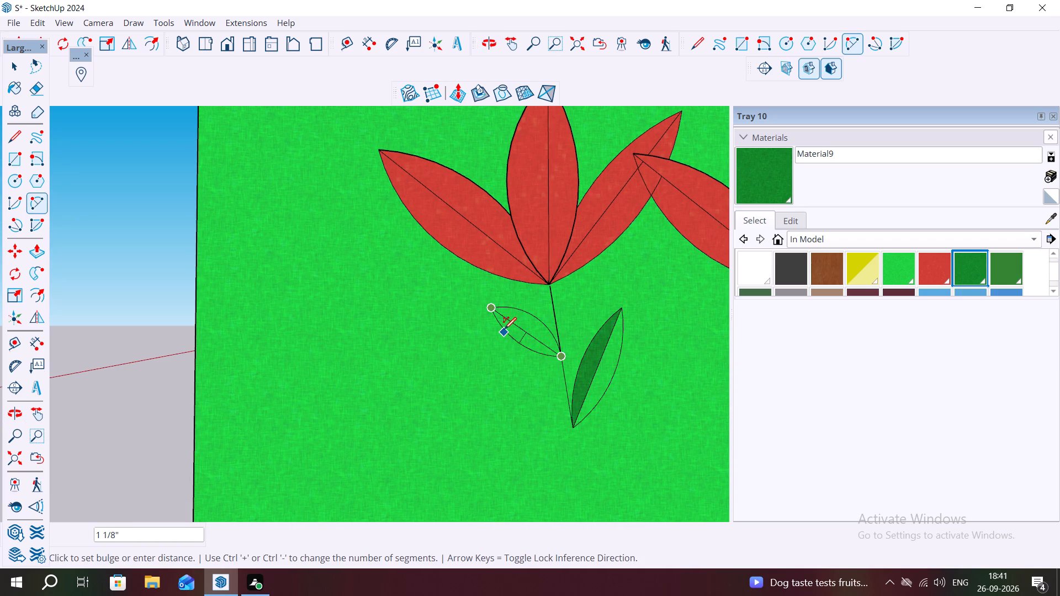
click(505, 329)
key(space)
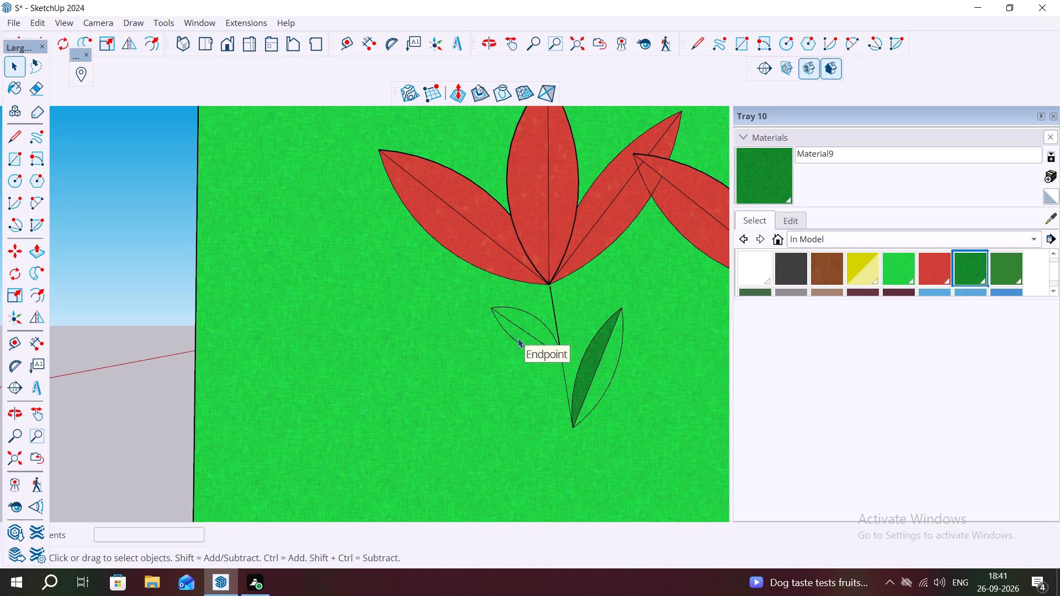
Paint both halves of the shorter leaf with the dark green Material9.
click(518, 338)
click(768, 153)
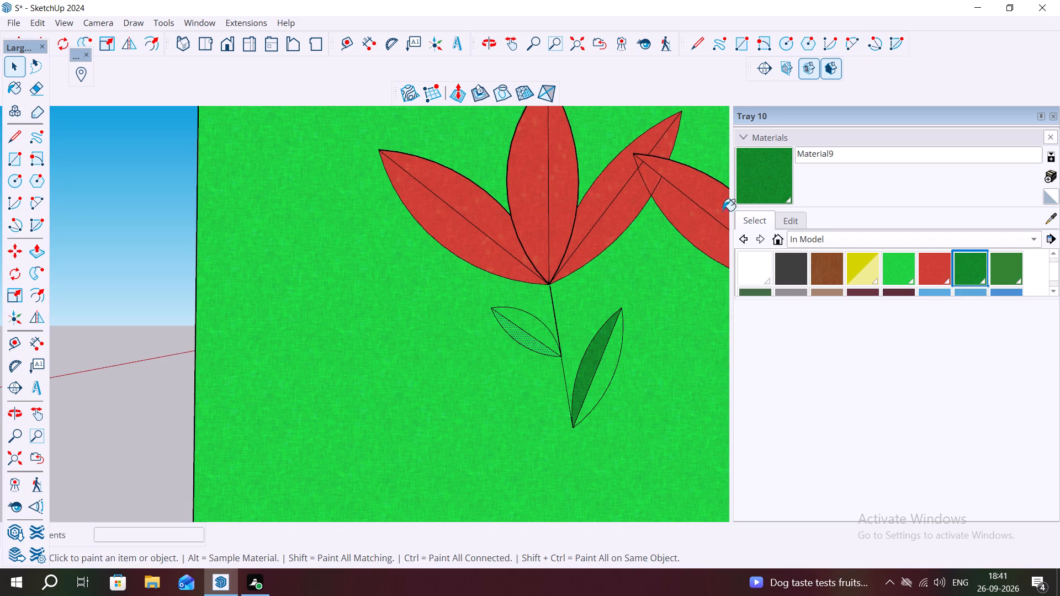
click(526, 343)
scroll(531, 320, up, 3)
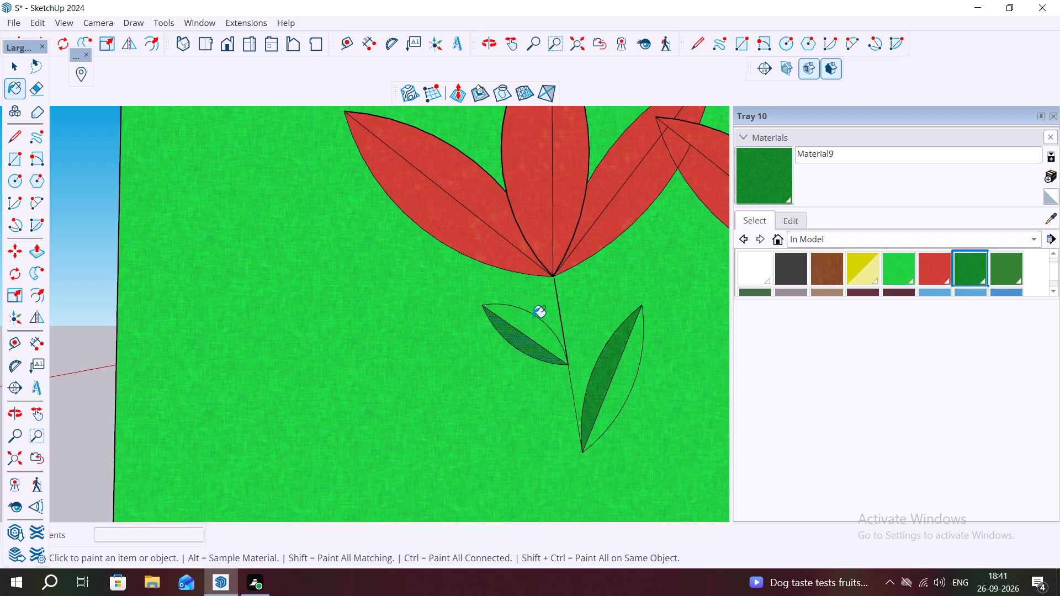
key(space)
click(533, 331)
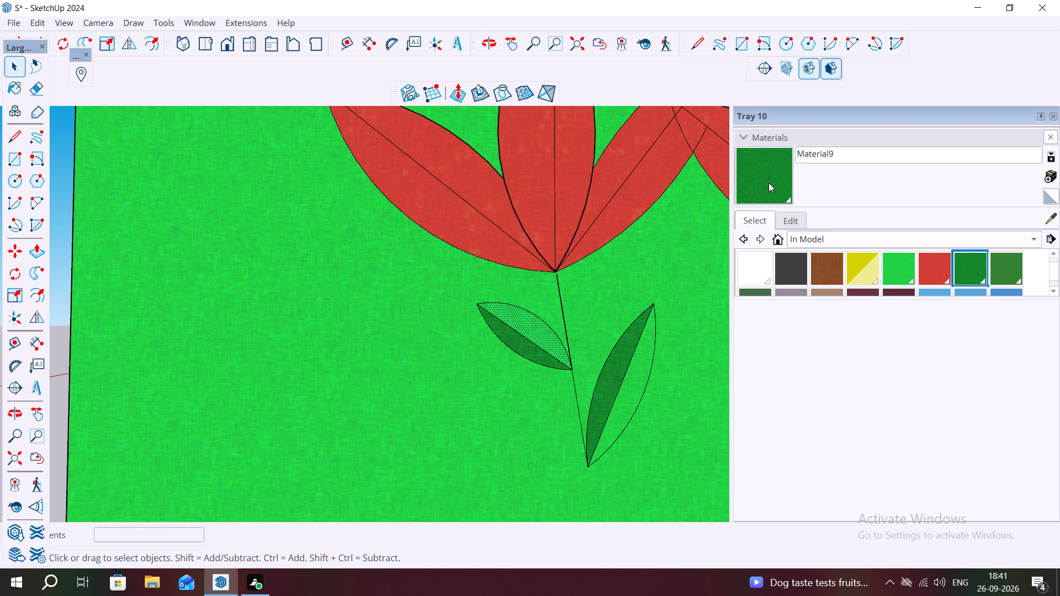
click(779, 184)
click(532, 330)
key(space)
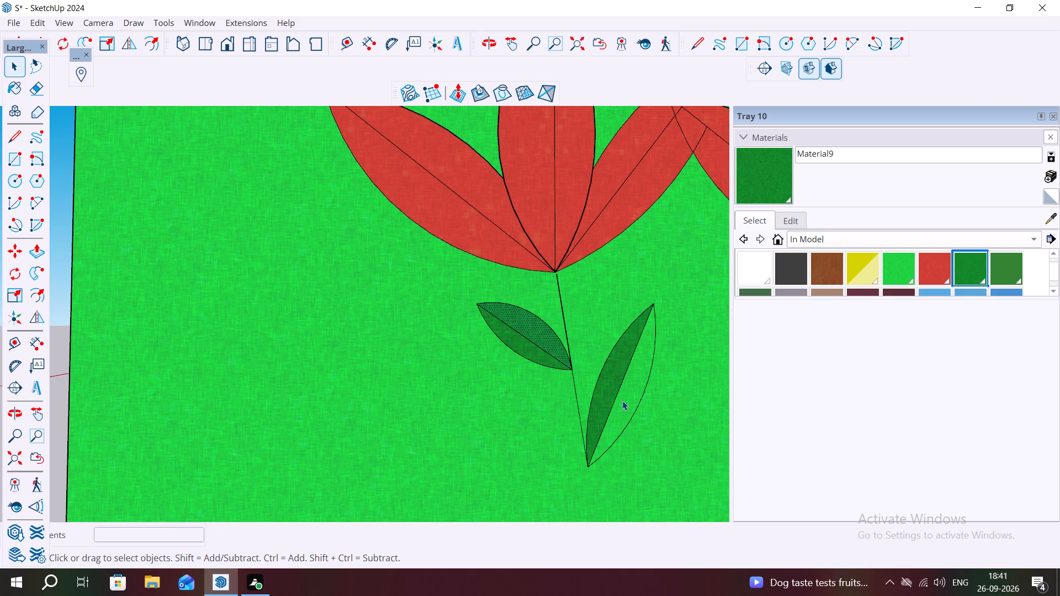
Repaint the outer half of the longer leaf with the dark green Material9.
click(623, 401)
click(780, 168)
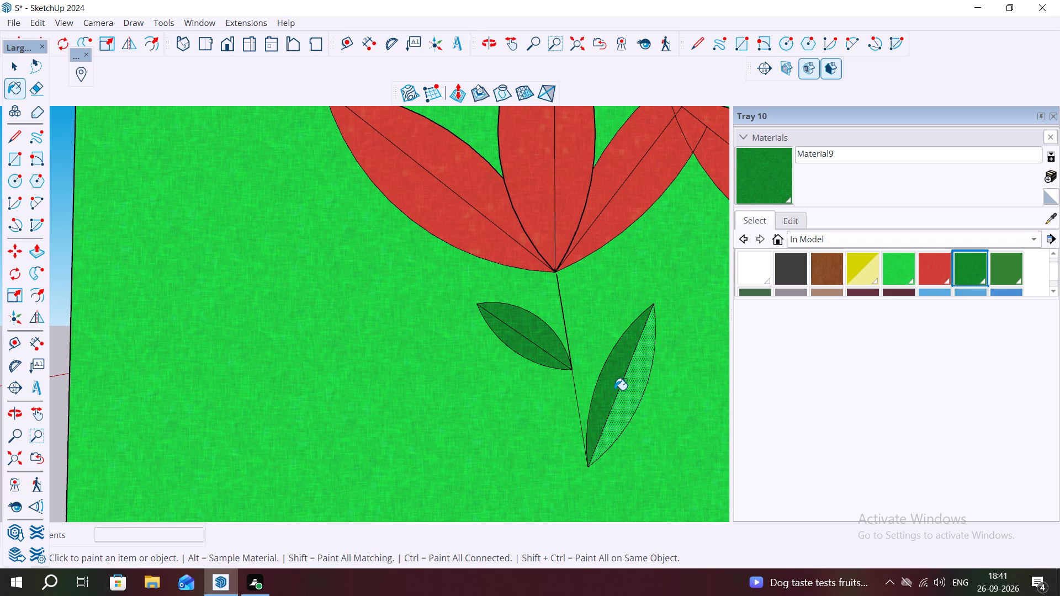
click(640, 376)
key(space)
Paint the wall face behind the flowers with the white Material3.
click(760, 259)
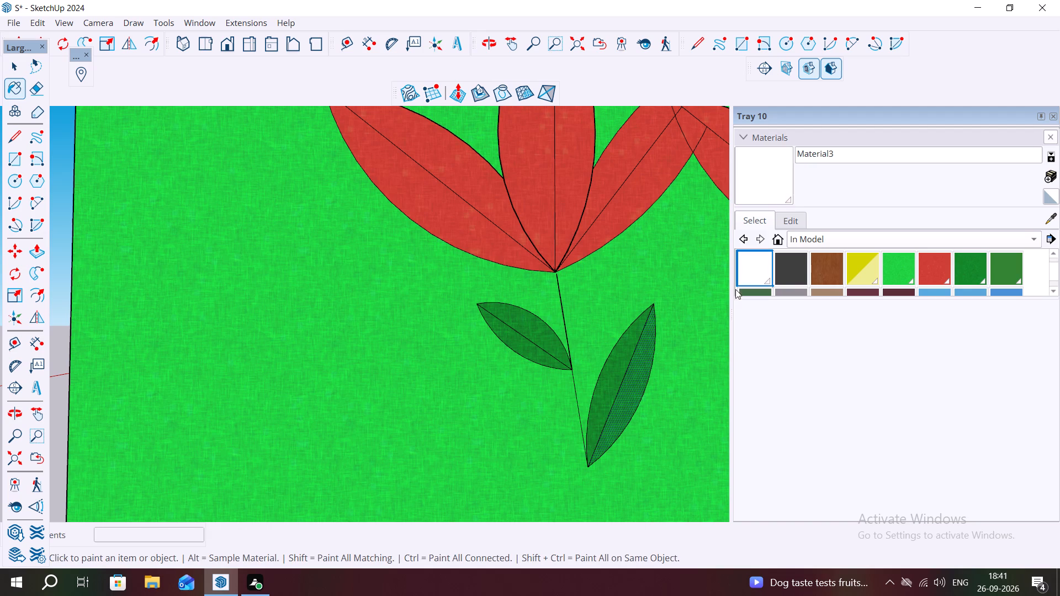
click(417, 361)
scroll(421, 309, down, 14)
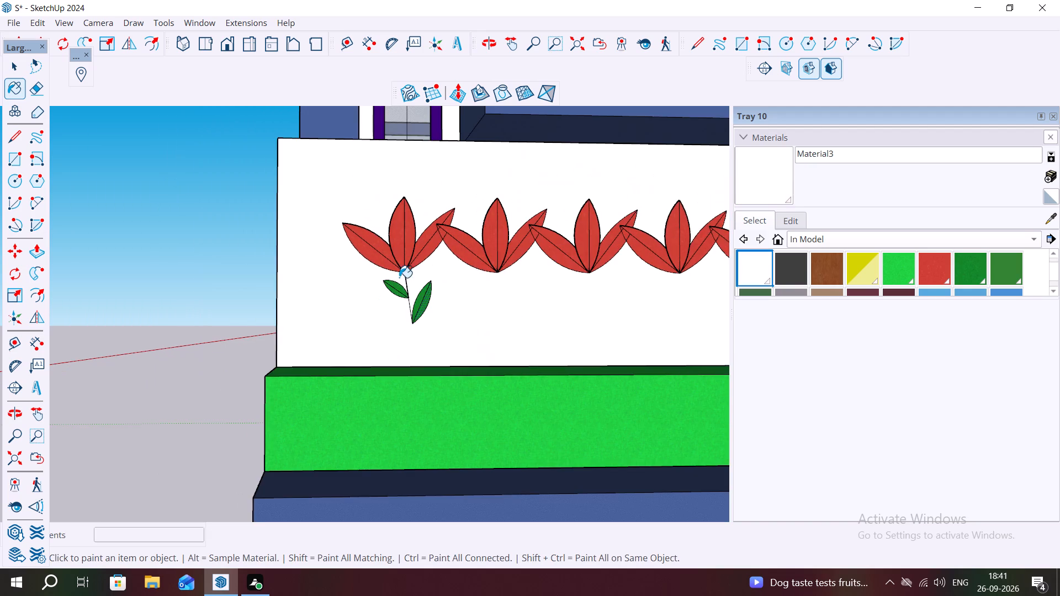
scroll(394, 291, up, 2)
key(space)
click(214, 332)
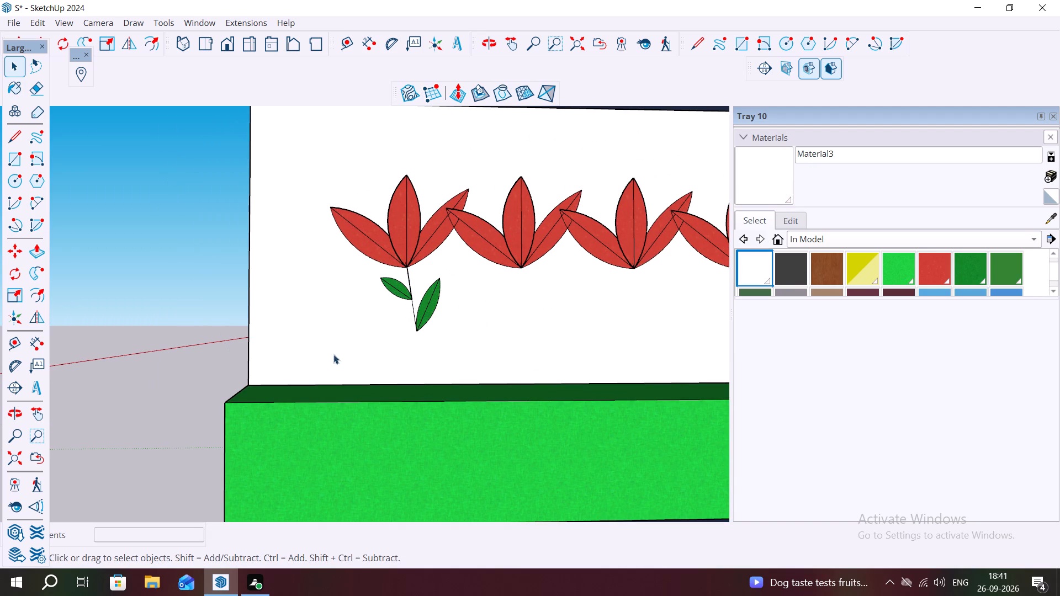
Draw a rectangle about 2' 2 5/8" by 1' 4 7/16" on the wall around the first flower's stem and leaves.
scroll(393, 311, down, 1)
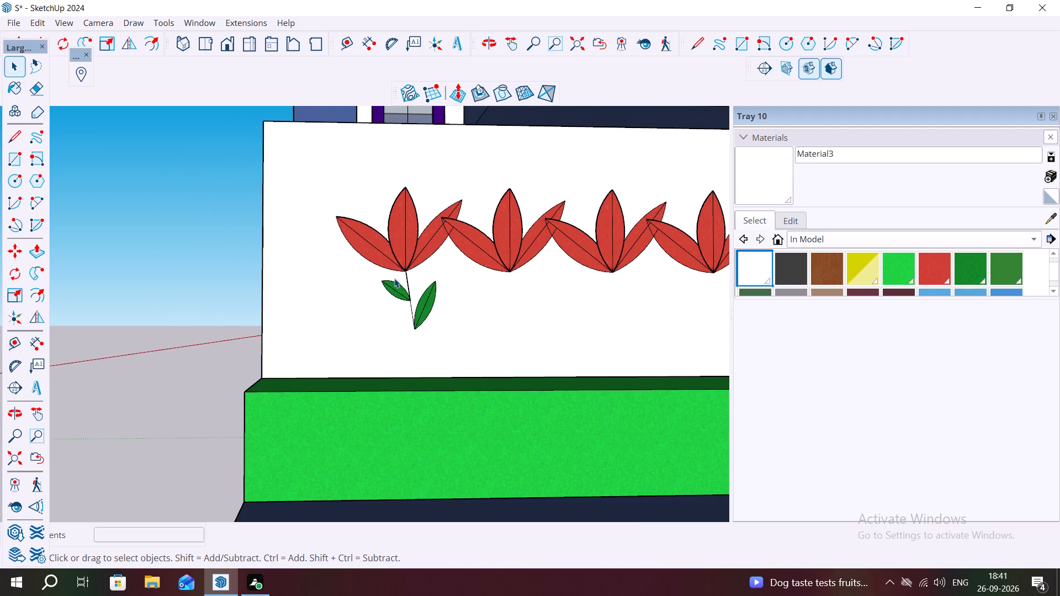
scroll(395, 279, up, 6)
drag(347, 262, 439, 261)
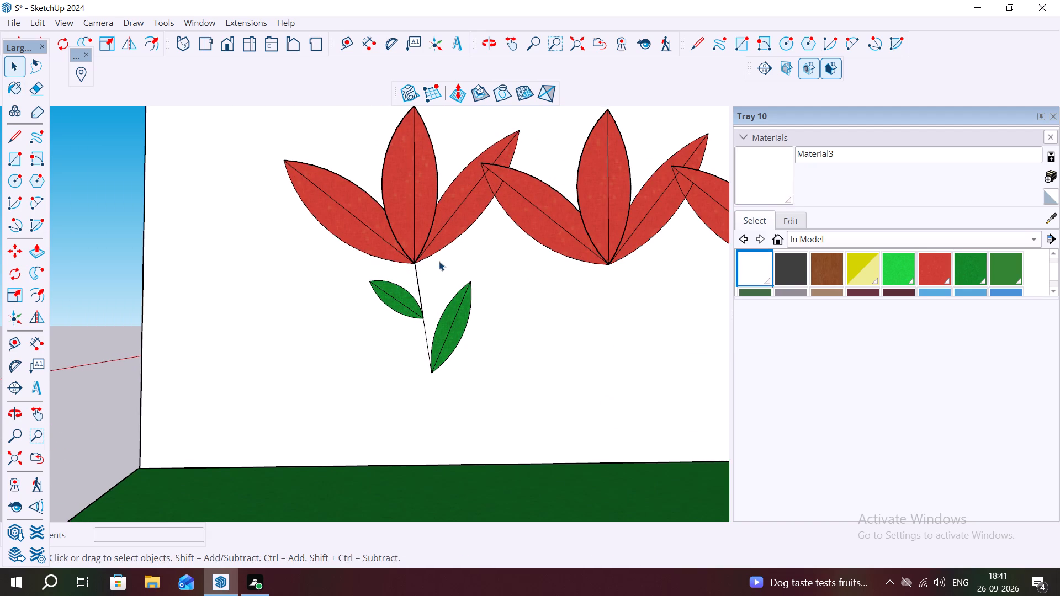
click(13, 156)
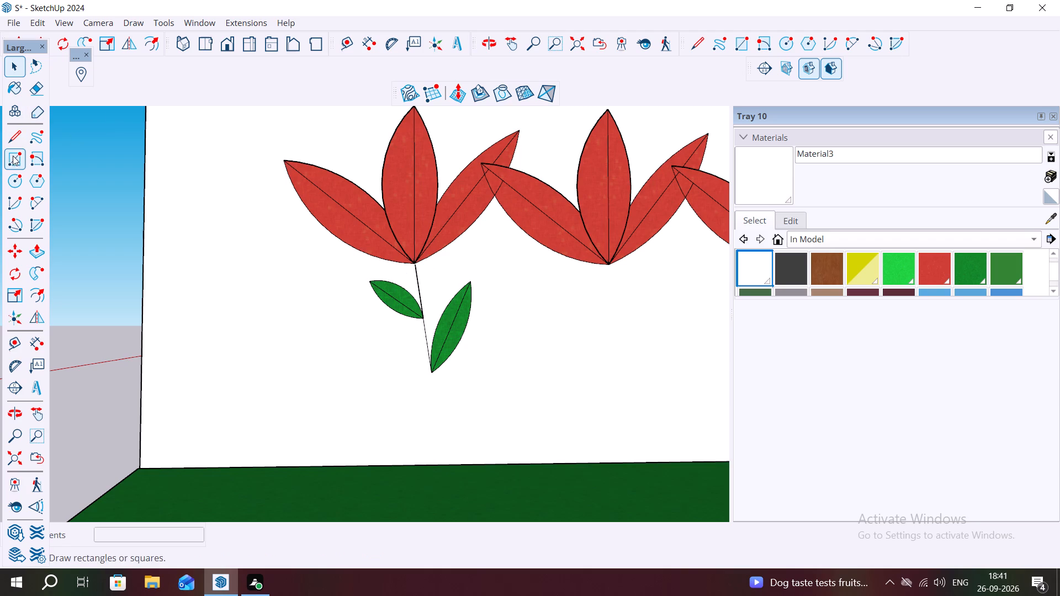
drag(313, 272, 527, 394)
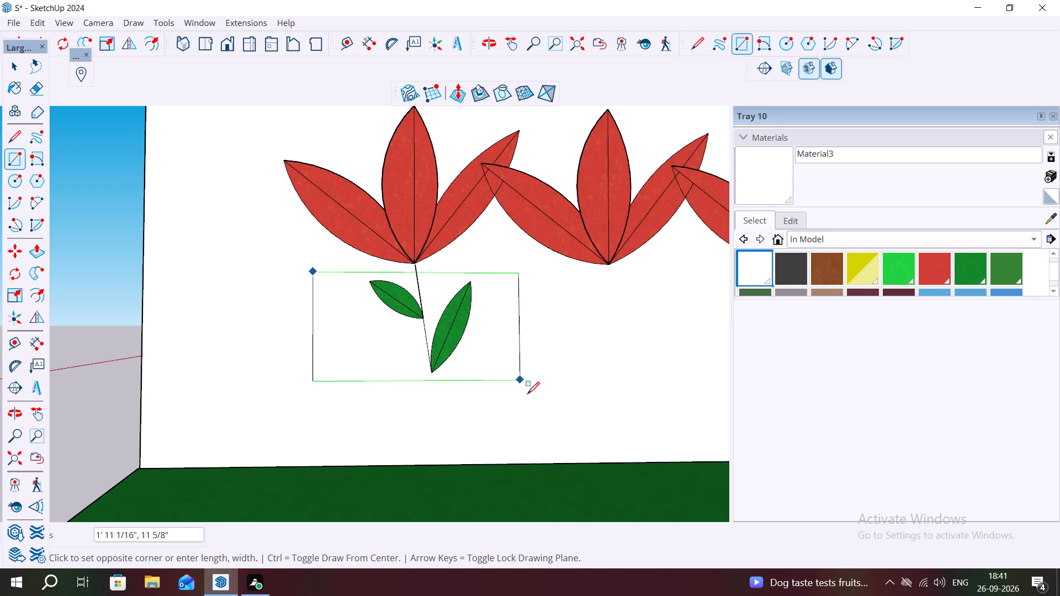
drag(527, 394, 551, 418)
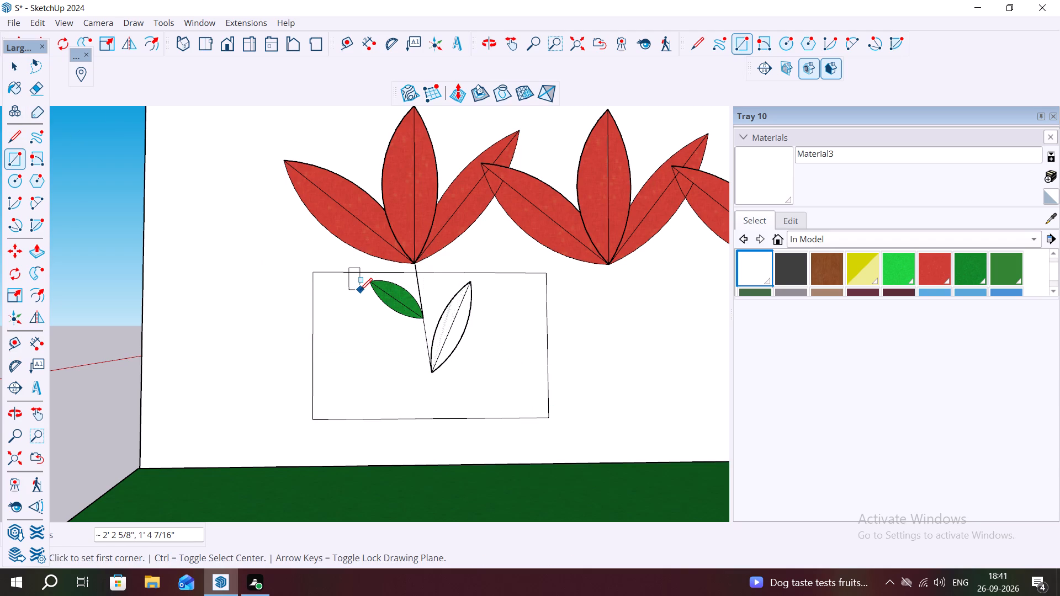
Undo the rectangle drawn around the first flower's stem and leaves.
key(Escape)
key(space)
key(ctrl+z)
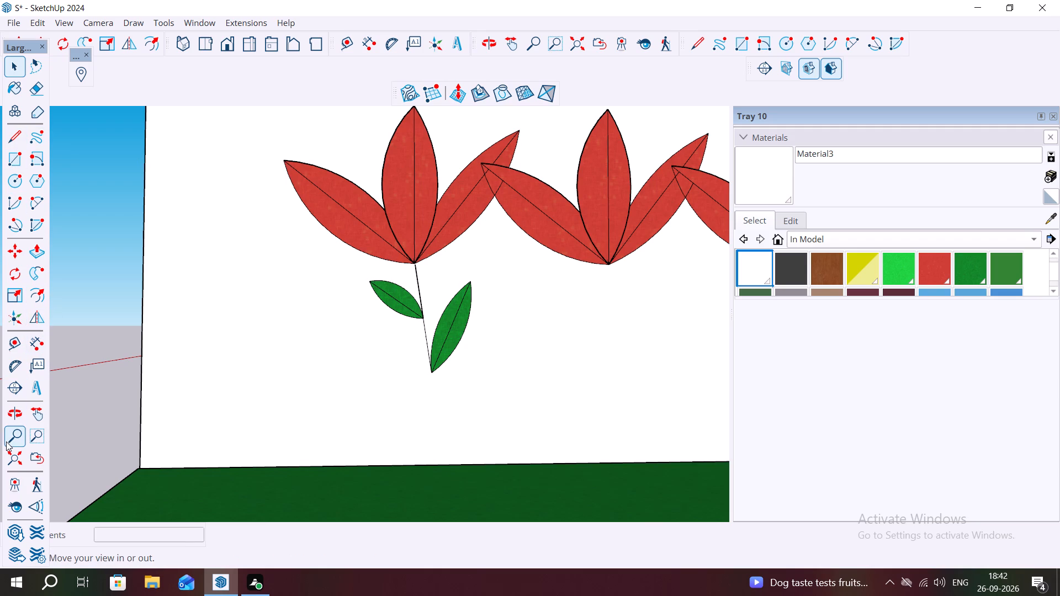
Copy the first flower's stem and leaves about 1' 10 7/16" along the wall to the second flower's base, and again to the third's.
key(m)
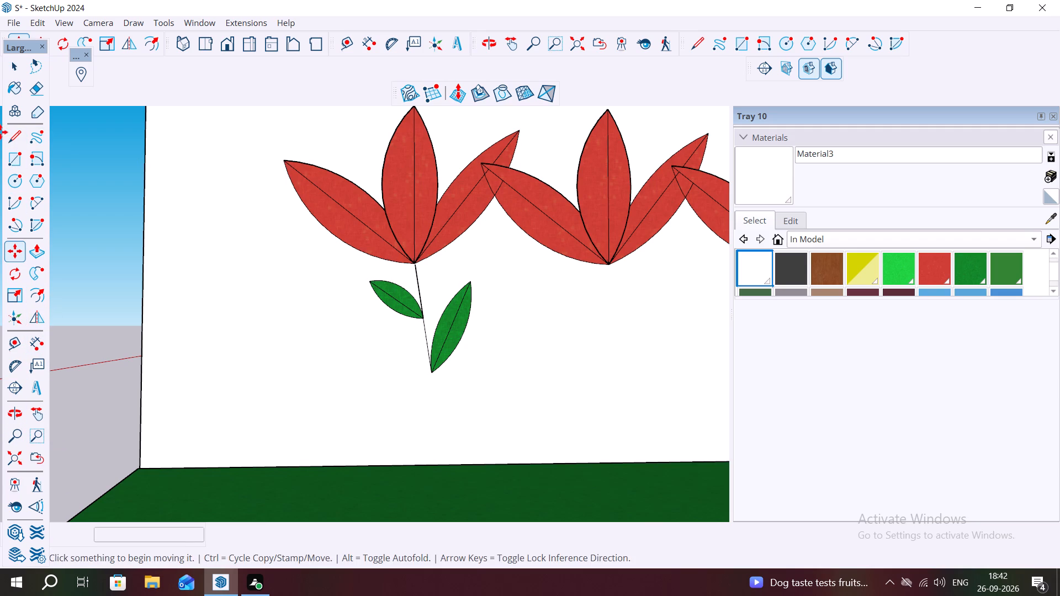
click(16, 63)
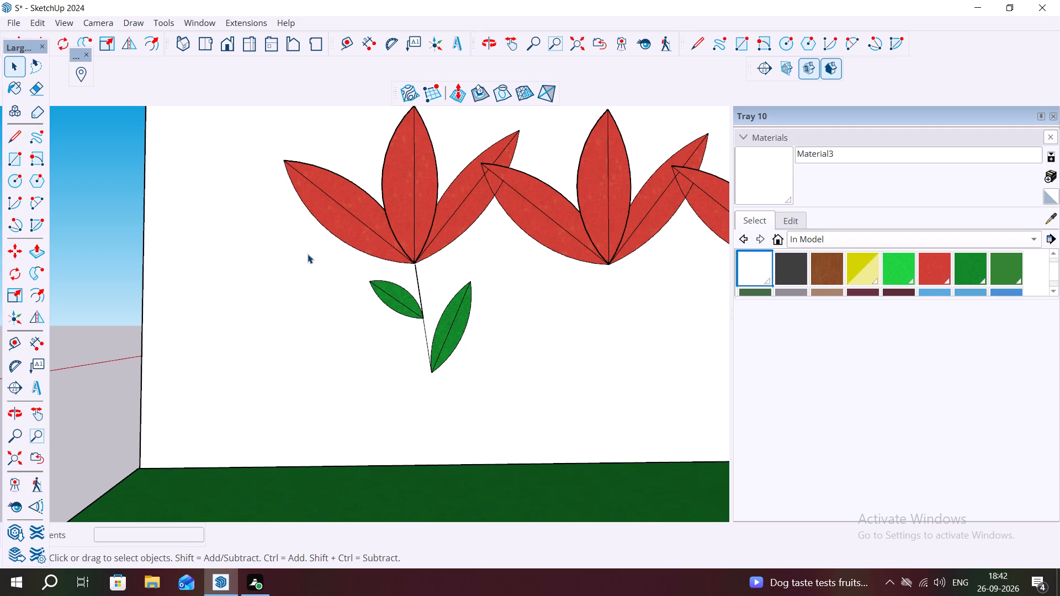
drag(307, 251, 542, 409)
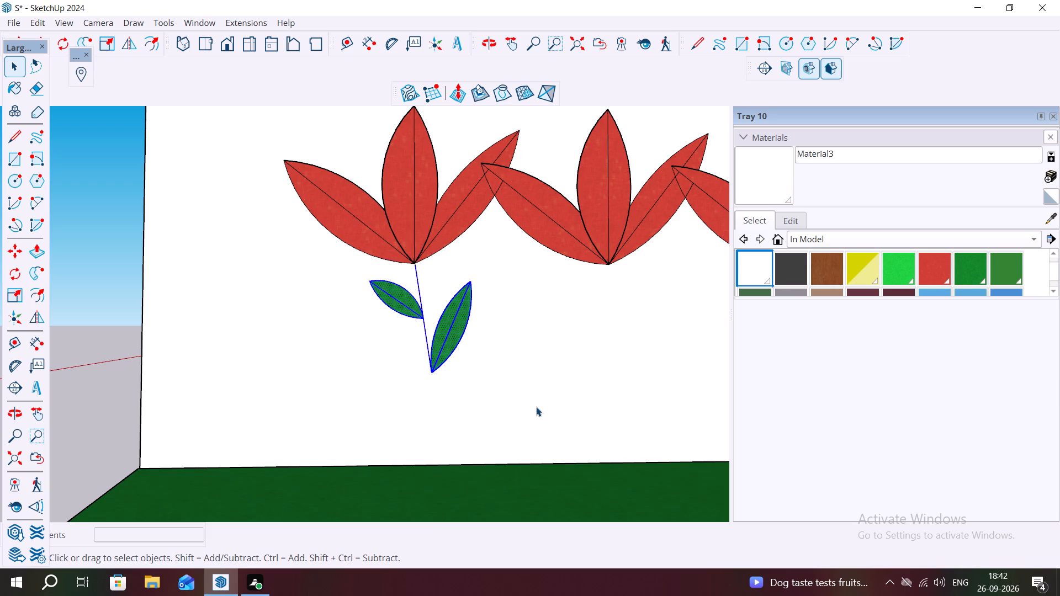
key(m)
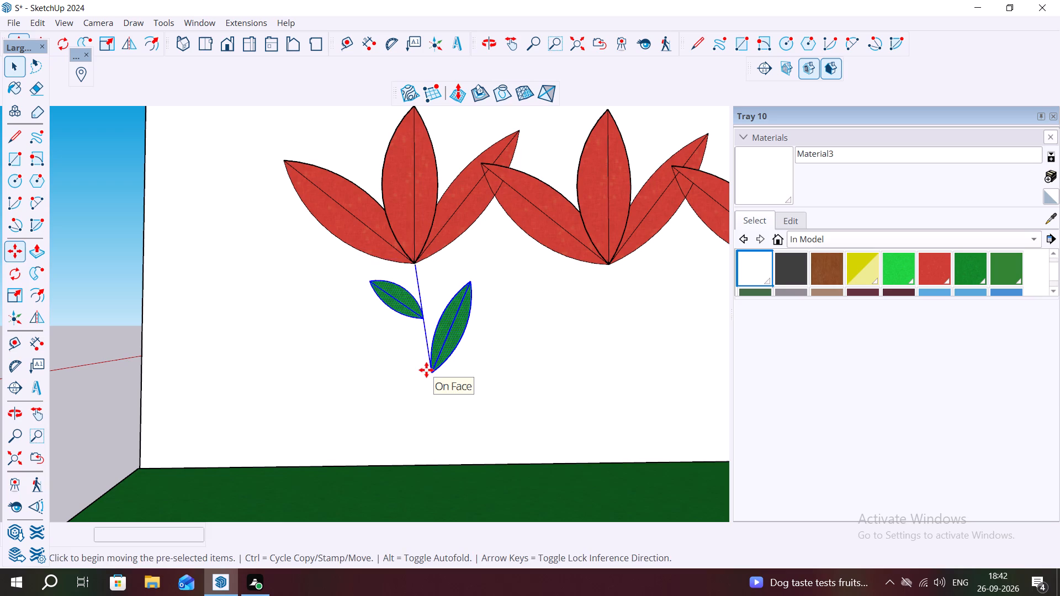
click(415, 264)
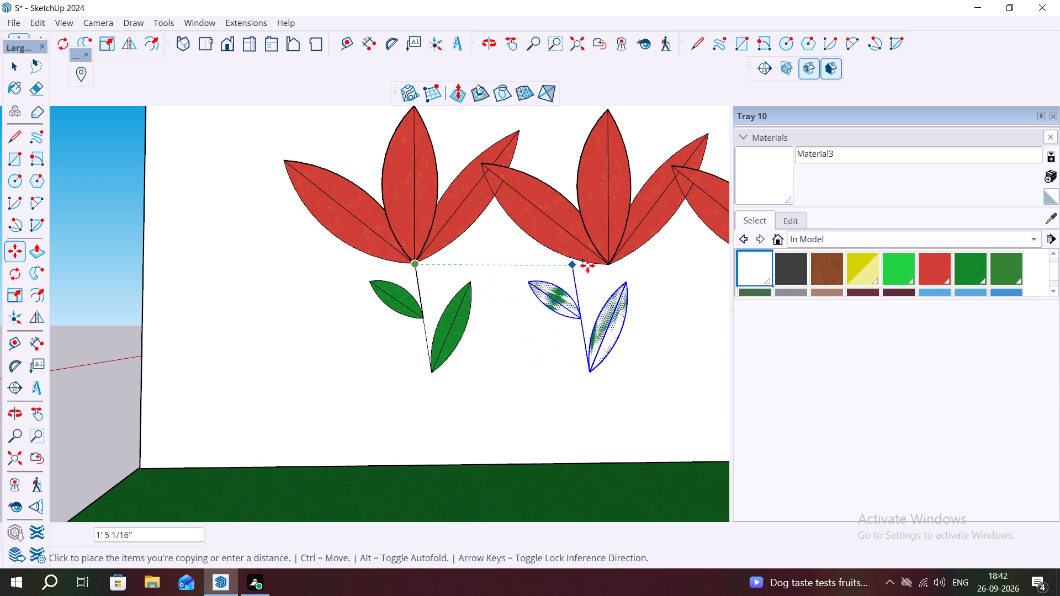
click(607, 265)
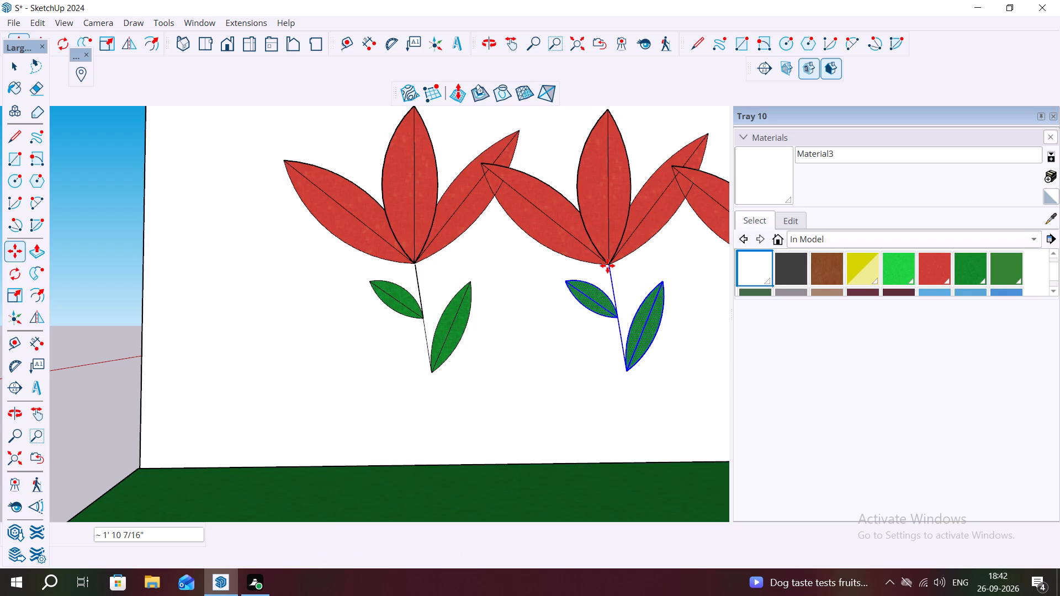
click(607, 265)
scroll(582, 259, down, 7)
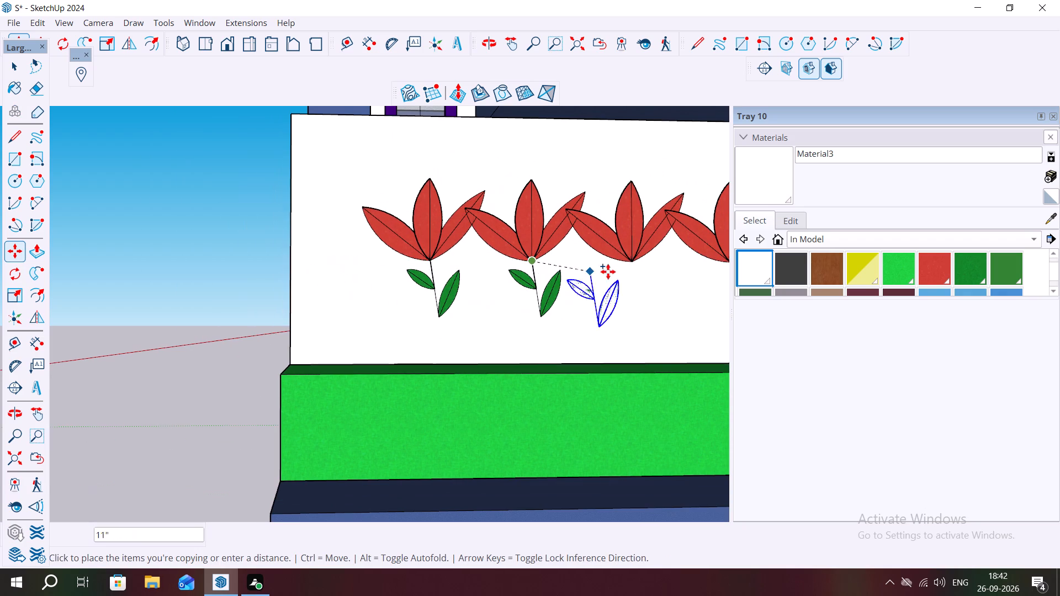
click(632, 260)
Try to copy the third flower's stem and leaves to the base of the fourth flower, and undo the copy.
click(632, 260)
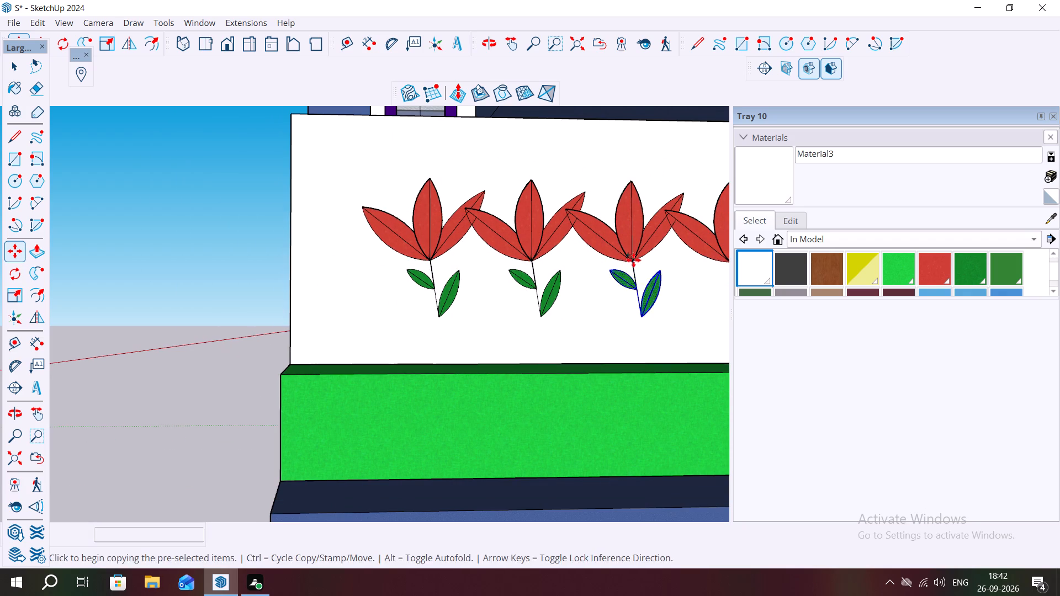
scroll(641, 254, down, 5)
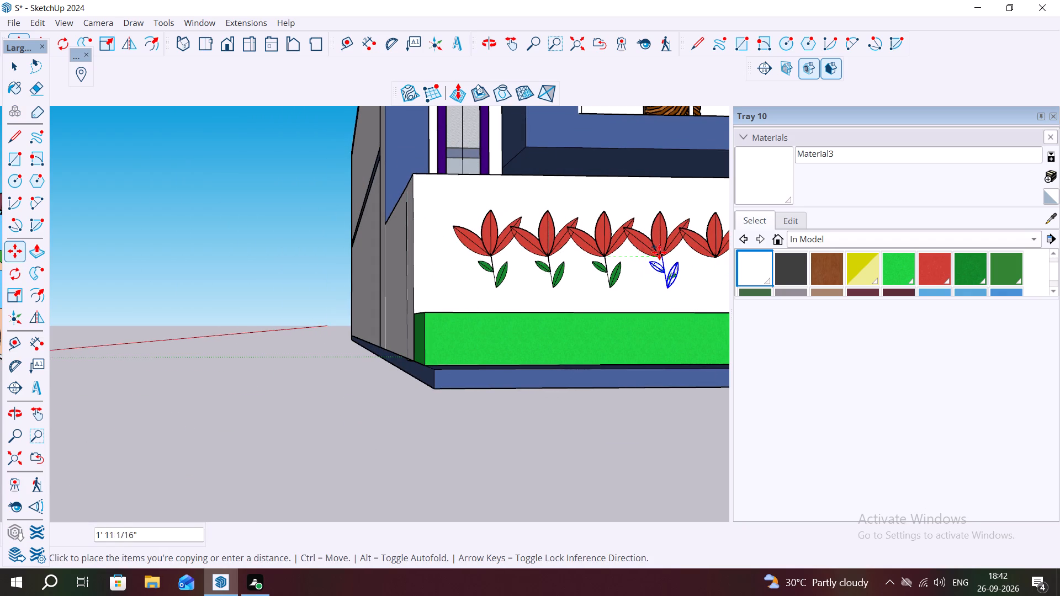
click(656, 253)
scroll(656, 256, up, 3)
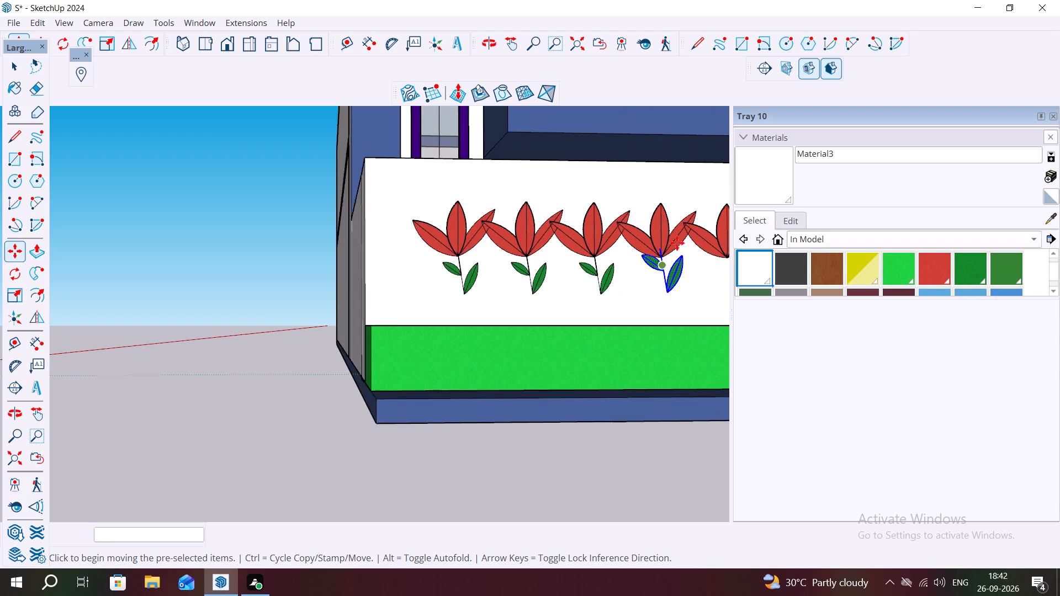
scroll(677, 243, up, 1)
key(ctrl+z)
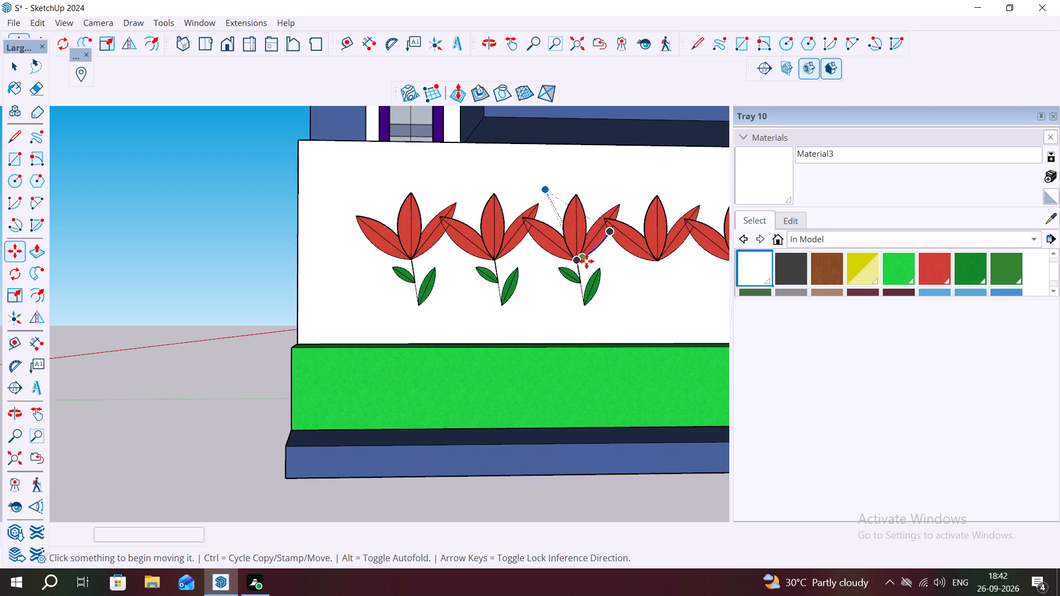
Copy the third flower's stem and leaves about 1' 10 1/2" to the fourth flower's base, and again to the fifth's.
scroll(568, 264, up, 7)
key(space)
drag(535, 253, 672, 371)
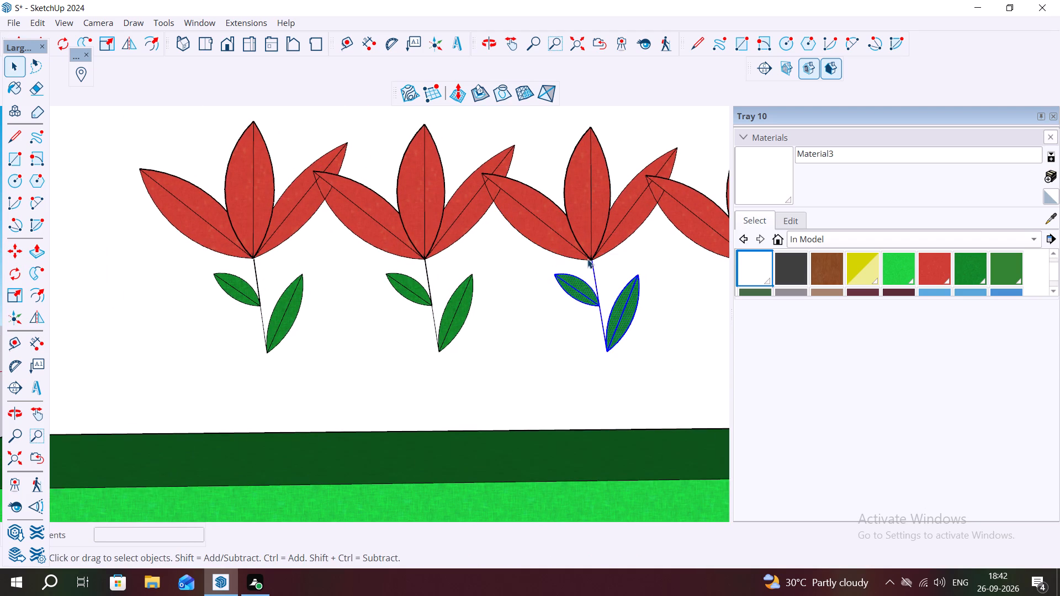
key(m)
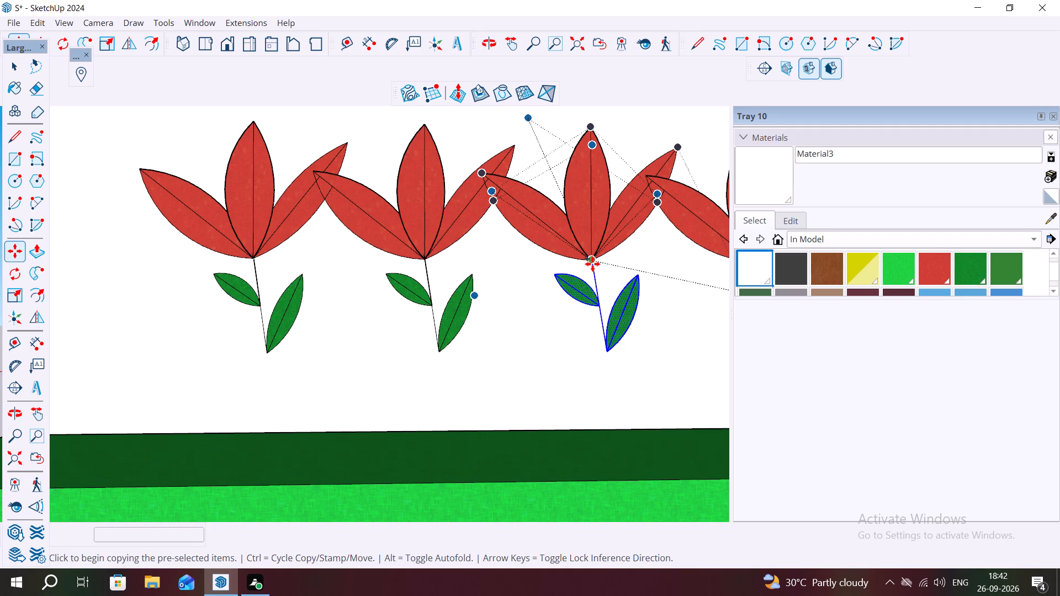
click(592, 261)
scroll(386, 272, down, 5)
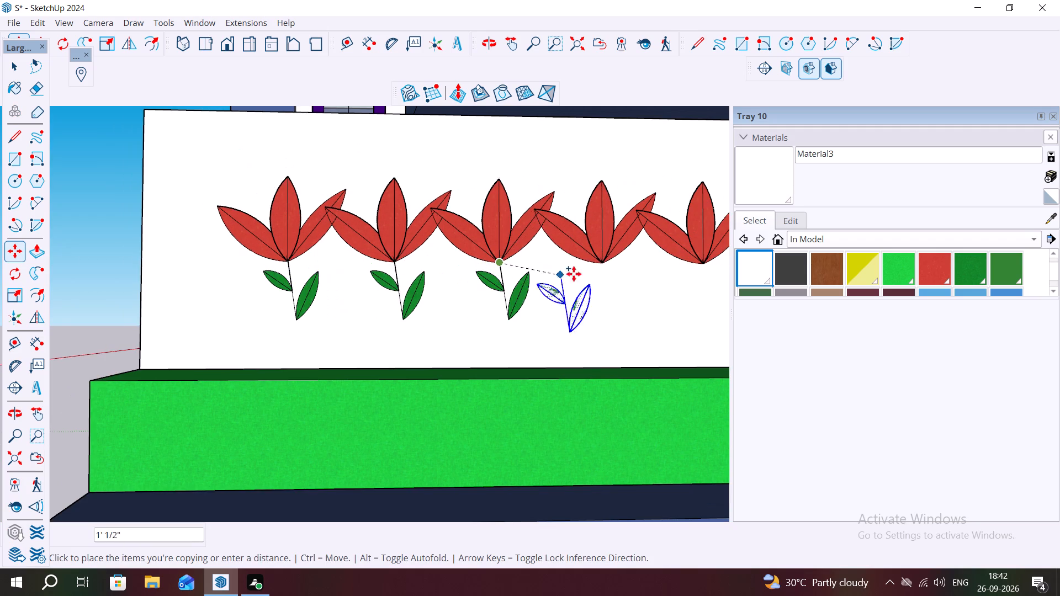
click(603, 268)
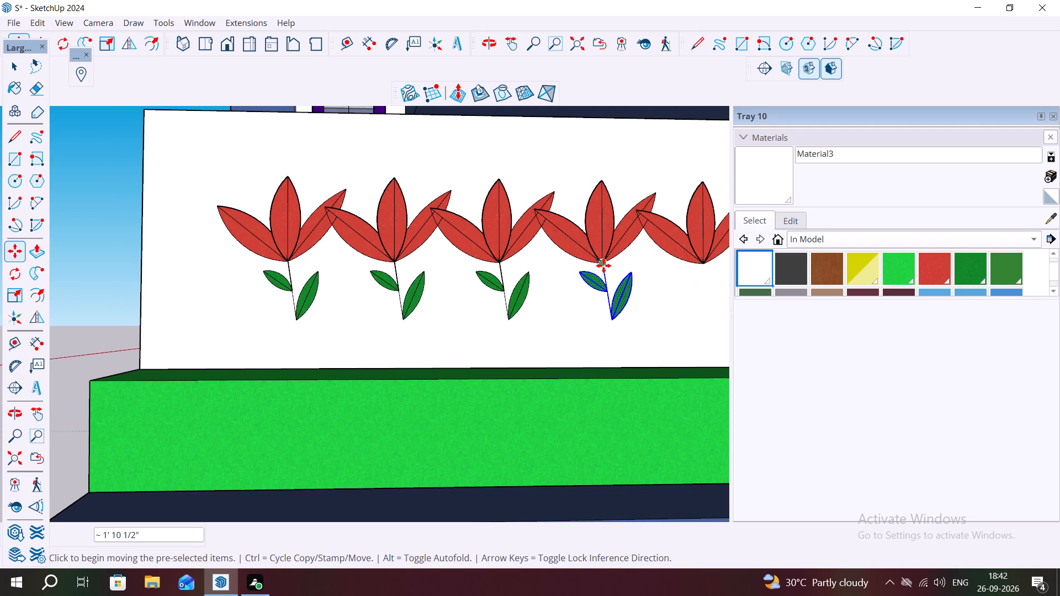
click(603, 265)
scroll(591, 262, down, 2)
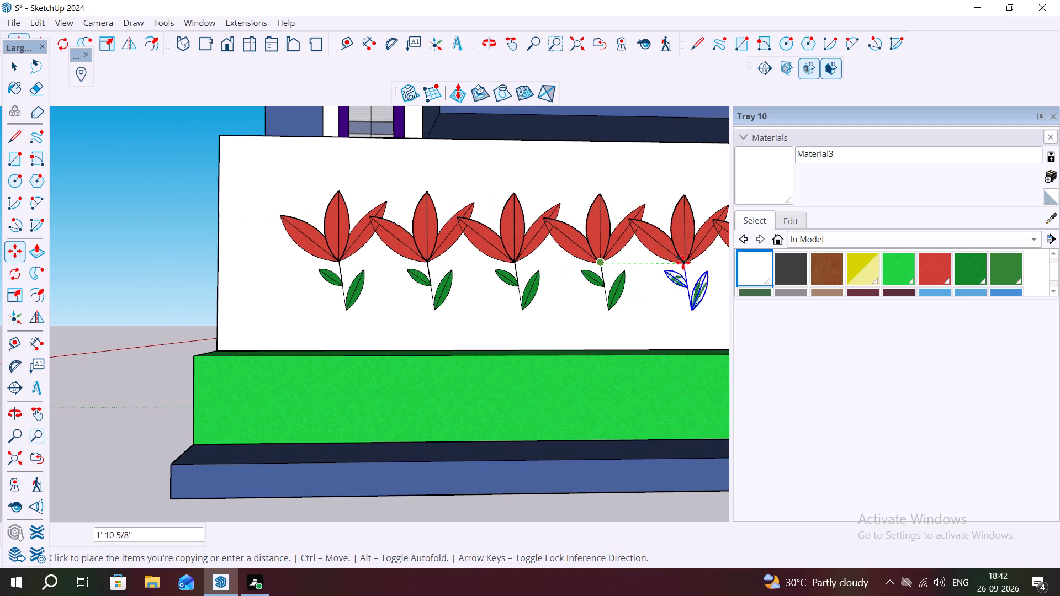
click(683, 262)
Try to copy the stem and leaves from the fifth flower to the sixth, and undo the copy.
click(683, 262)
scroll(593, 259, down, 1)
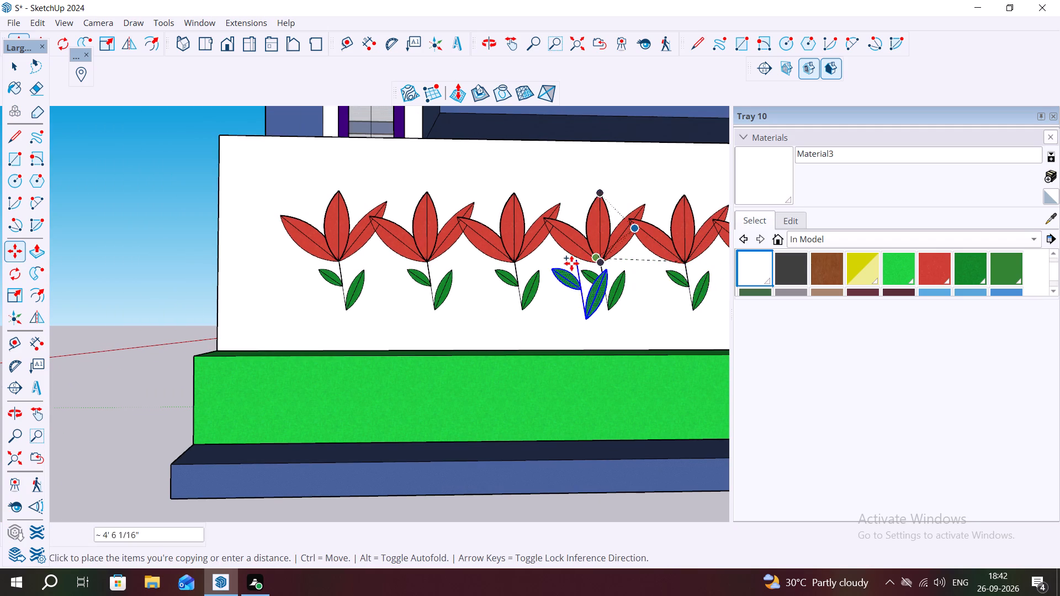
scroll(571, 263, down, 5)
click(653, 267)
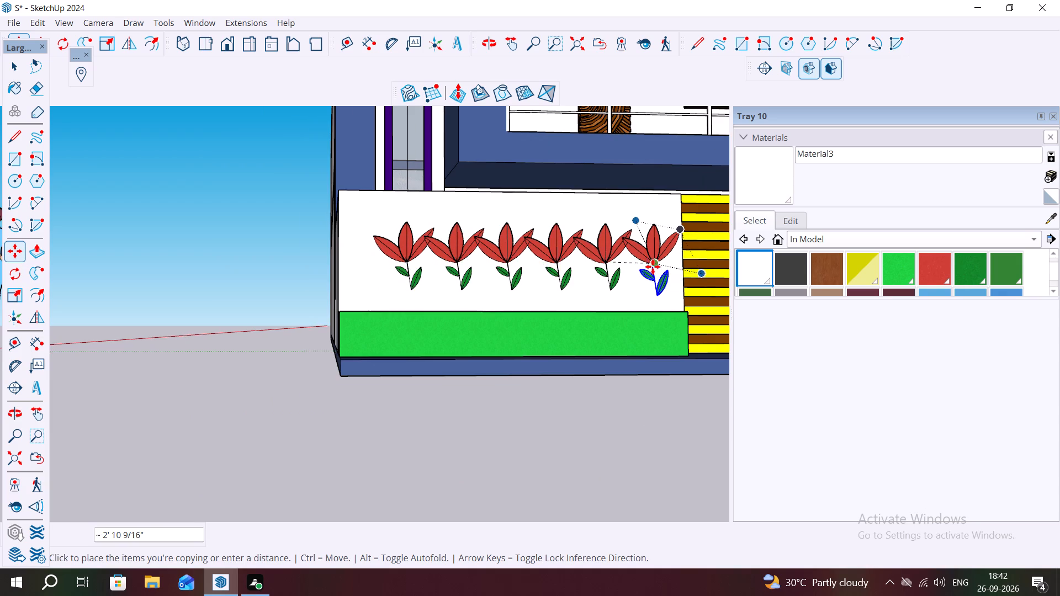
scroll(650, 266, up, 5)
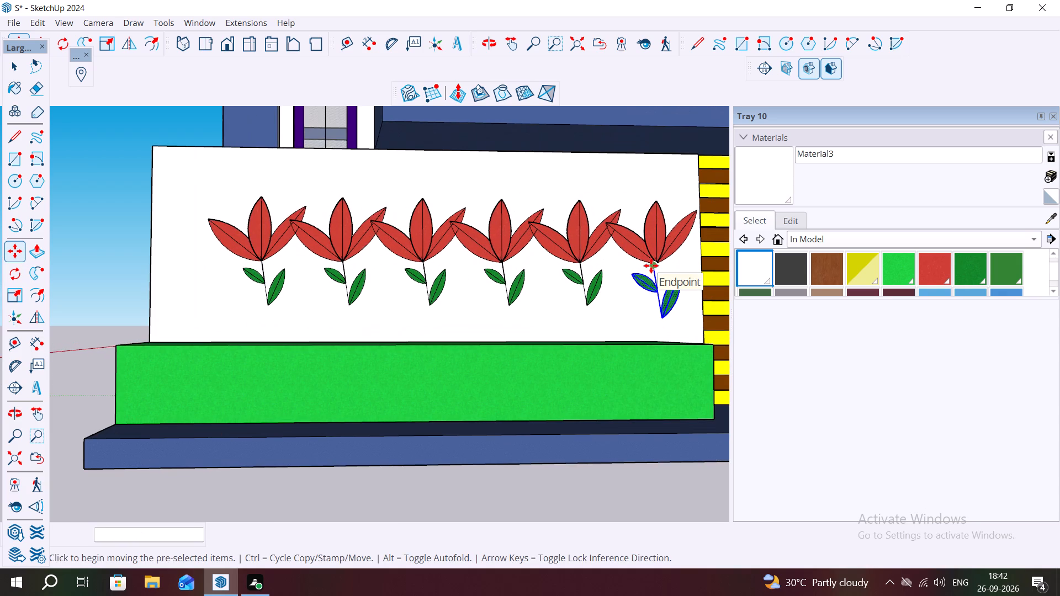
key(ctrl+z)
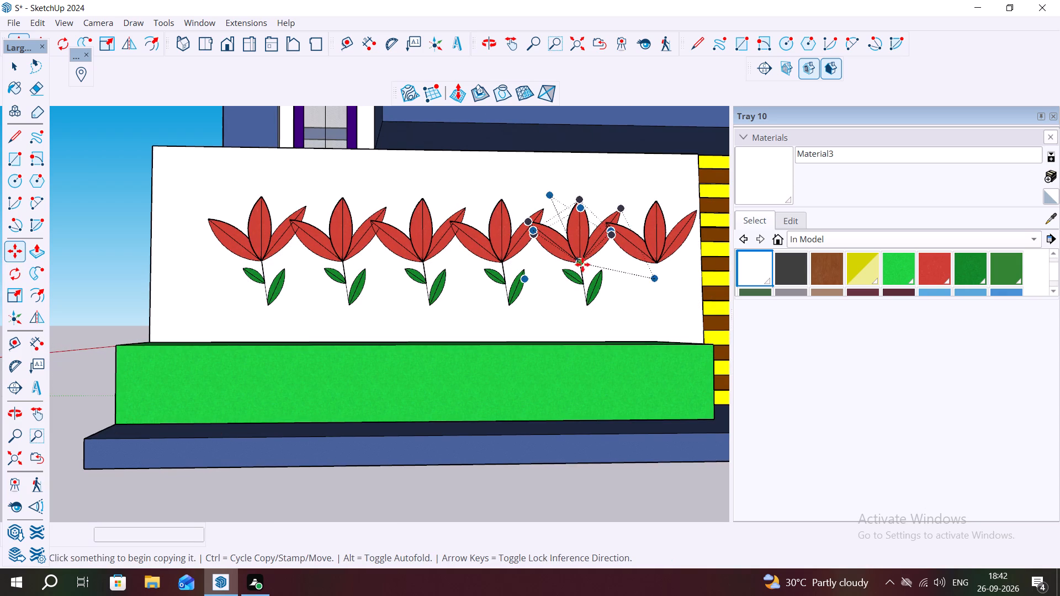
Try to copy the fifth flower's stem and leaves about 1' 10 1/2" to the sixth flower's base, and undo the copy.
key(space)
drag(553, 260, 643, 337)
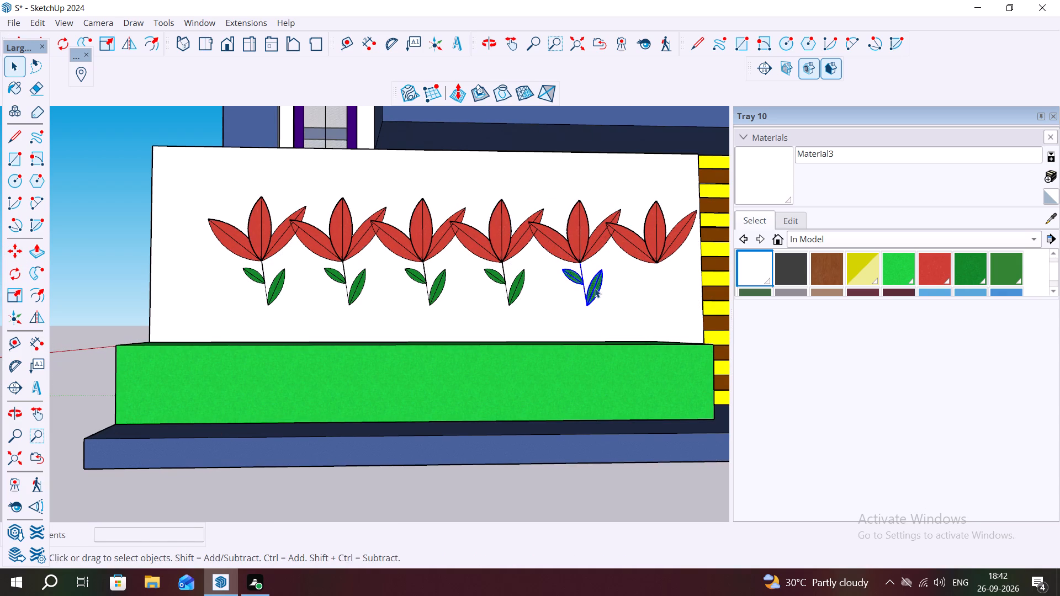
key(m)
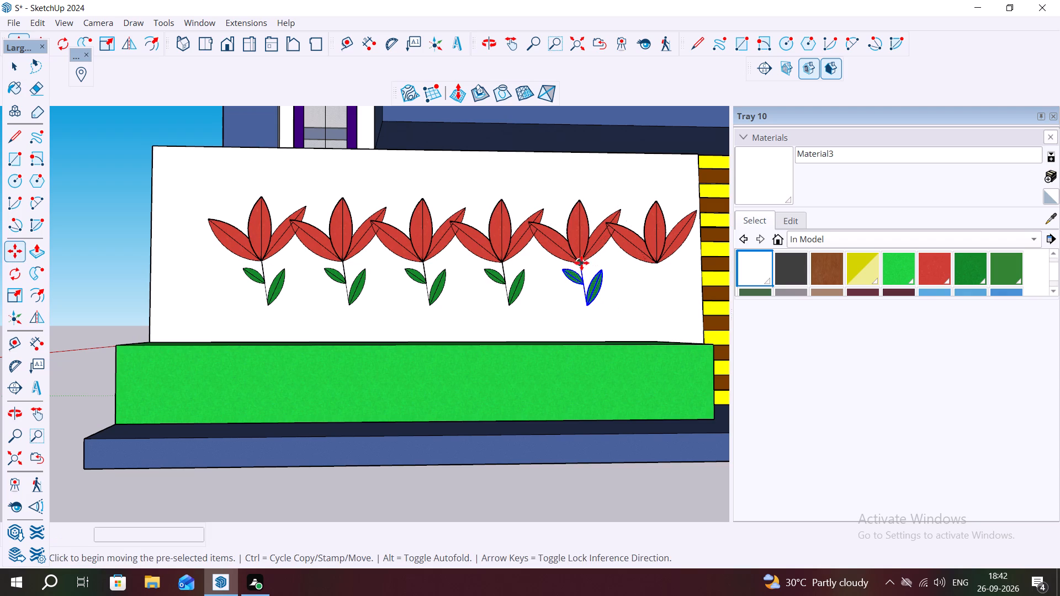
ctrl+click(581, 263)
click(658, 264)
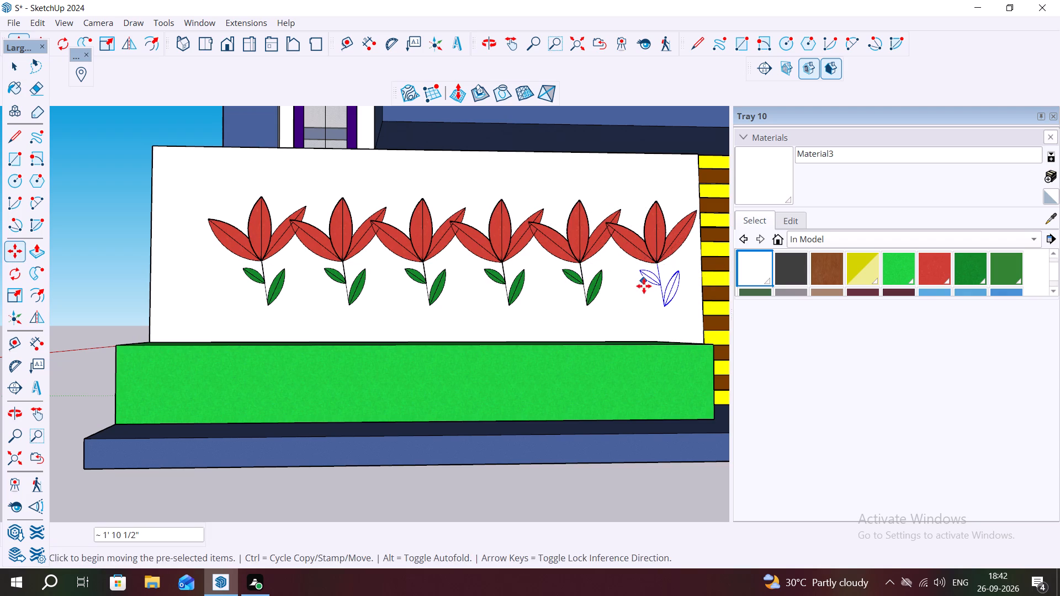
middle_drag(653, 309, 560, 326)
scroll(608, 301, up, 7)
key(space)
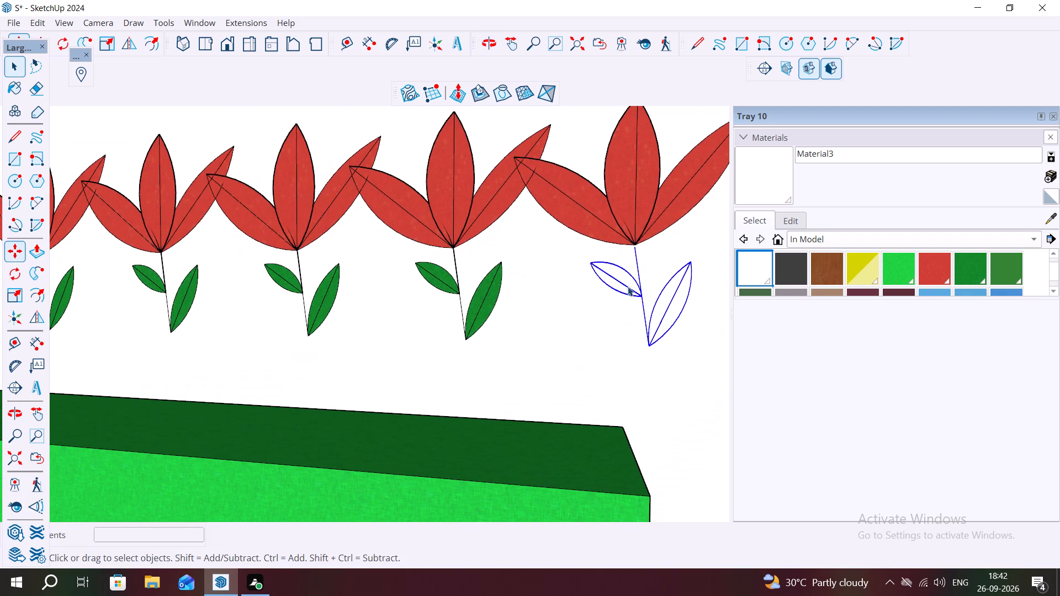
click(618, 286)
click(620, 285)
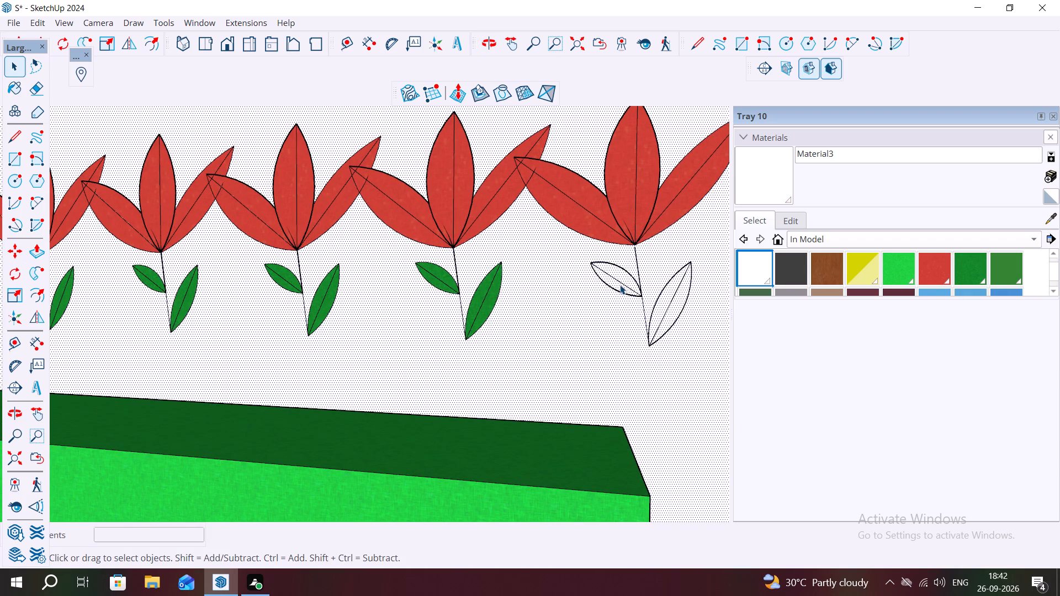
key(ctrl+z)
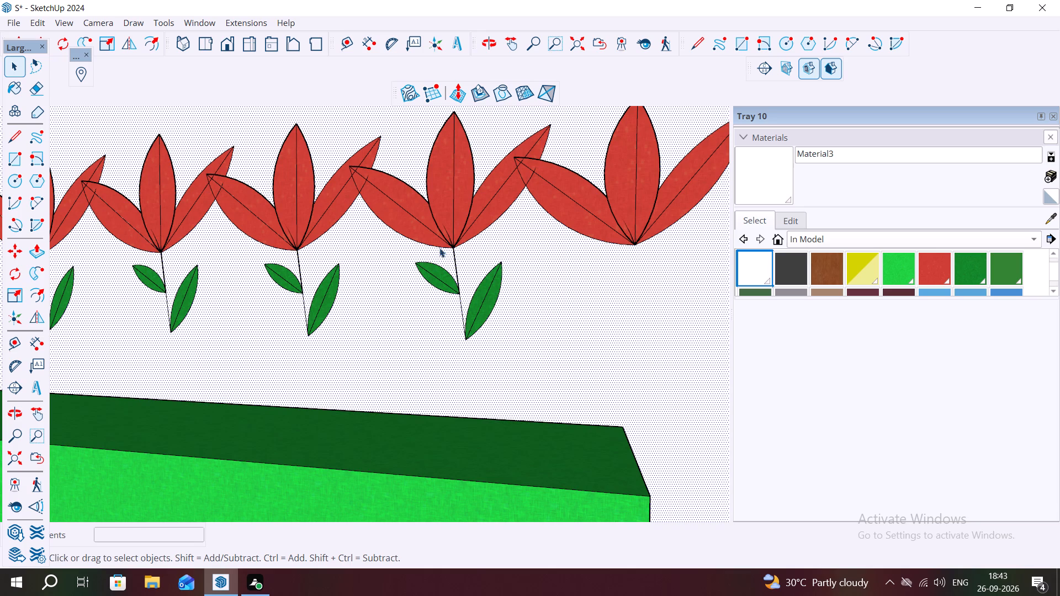
Copy the fifth flower's stem and leaves about 1' 10 1/2" to the base point of the sixth flower.
drag(405, 242, 559, 359)
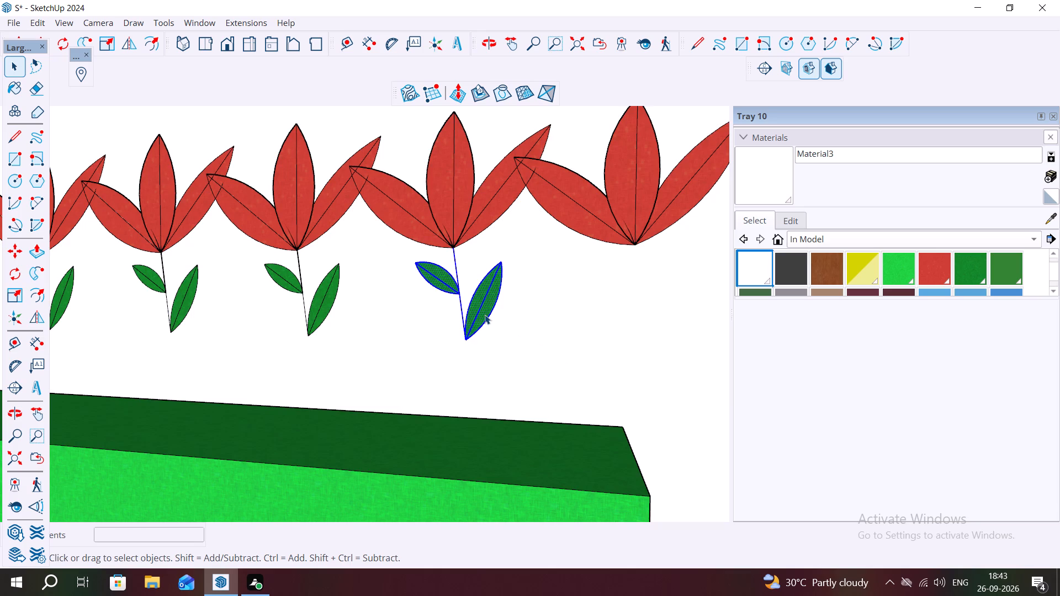
key(m)
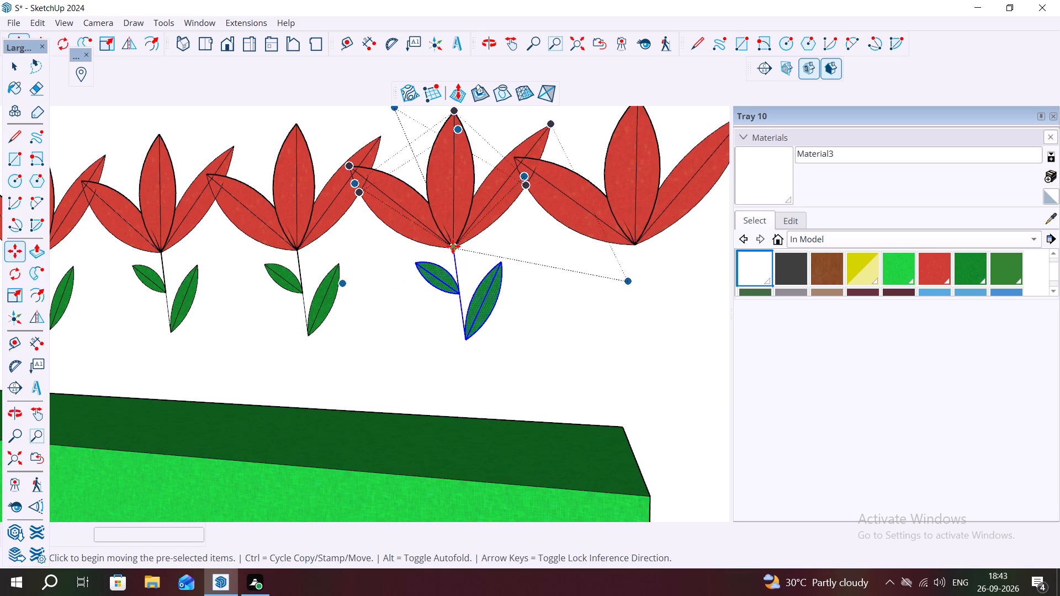
ctrl+click(453, 246)
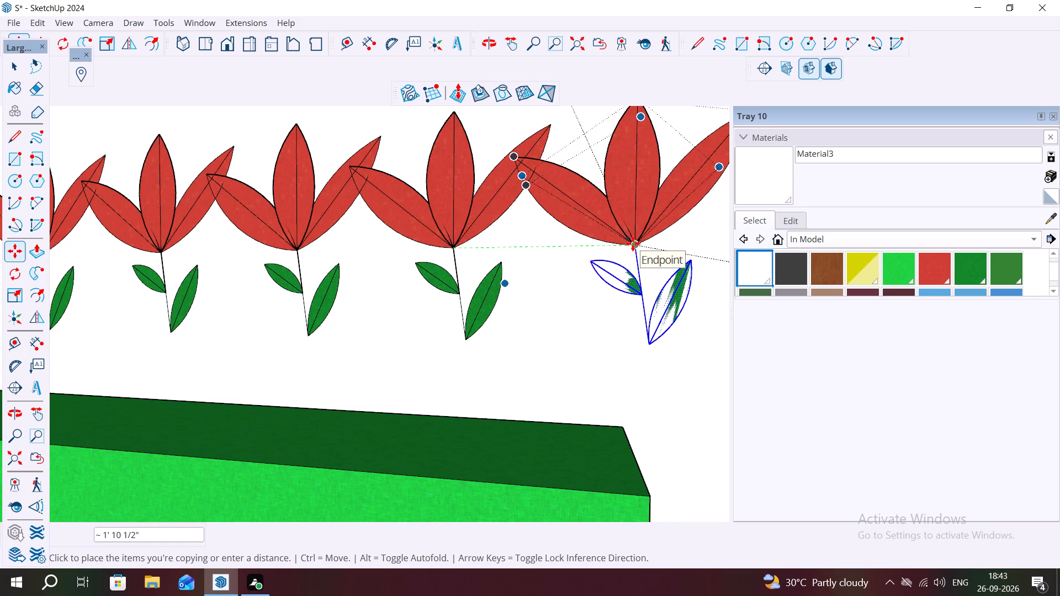
click(633, 243)
key(space)
Examine the row of flowers with their stems and leaves on the compound wall from several angles.
scroll(473, 374, down, 9)
scroll(427, 265, up, 1)
scroll(407, 232, down, 3)
click(178, 424)
middle_drag(497, 283, 406, 341)
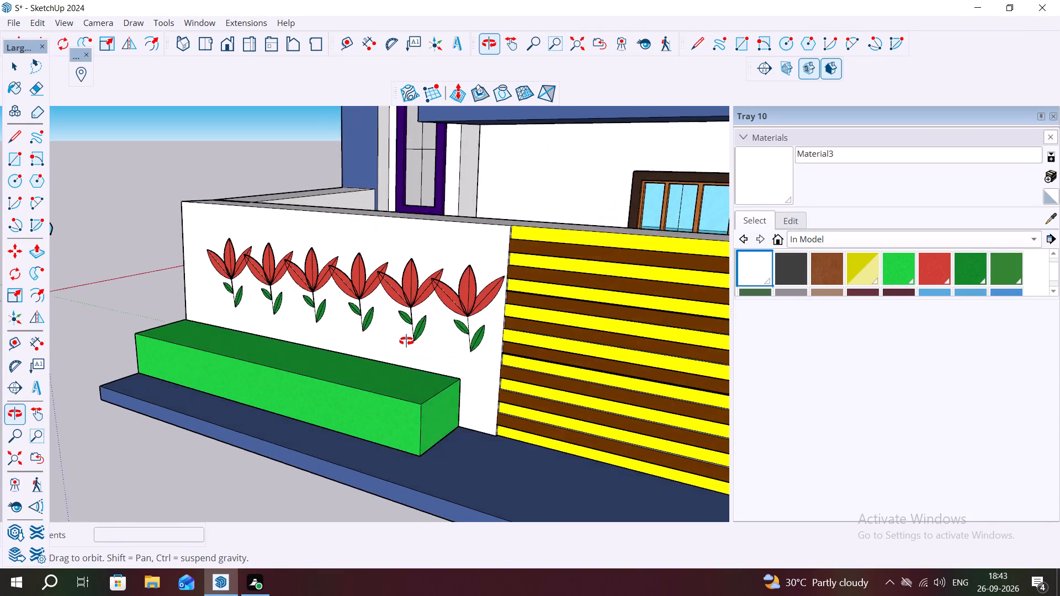
middle_drag(406, 341, 548, 345)
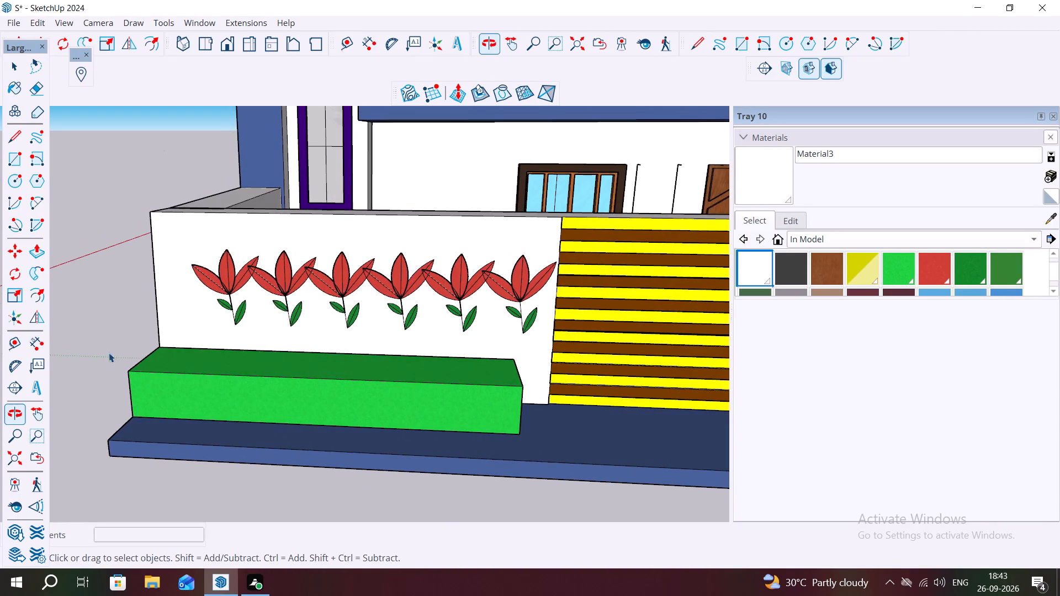
scroll(163, 332, up, 2)
middle_drag(171, 314, 269, 308)
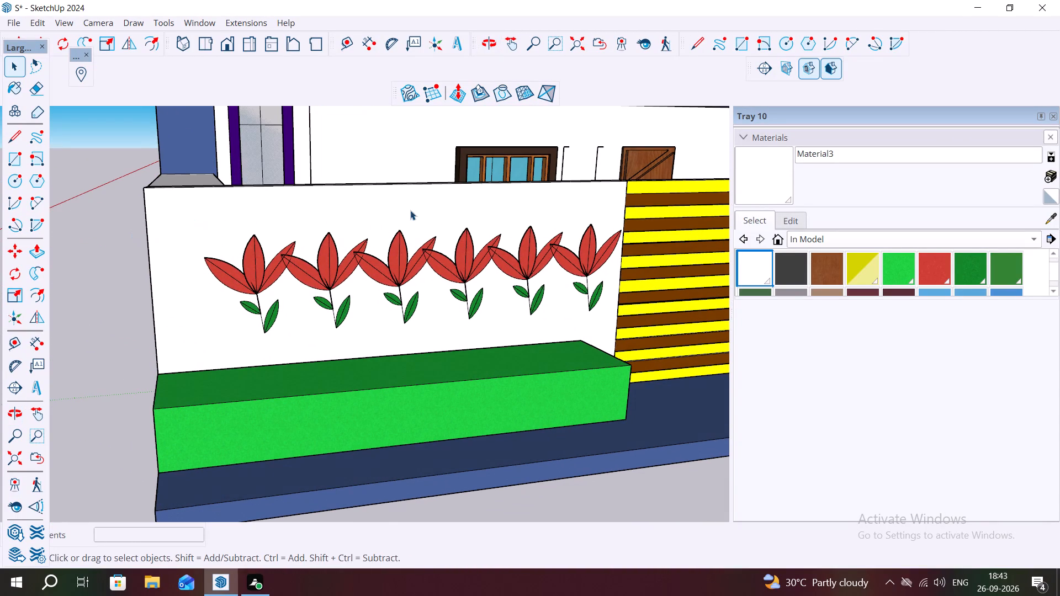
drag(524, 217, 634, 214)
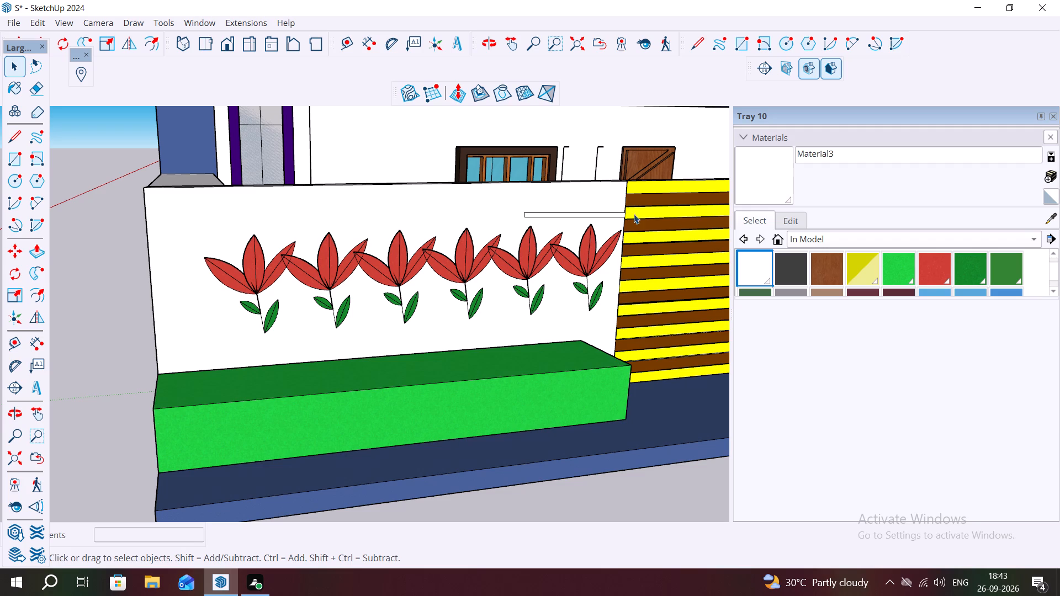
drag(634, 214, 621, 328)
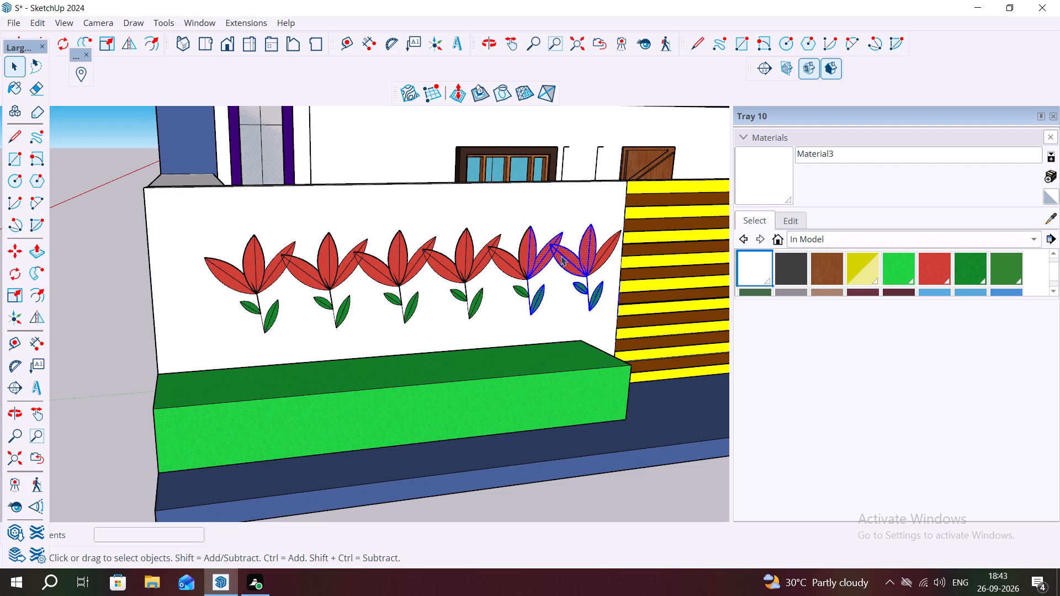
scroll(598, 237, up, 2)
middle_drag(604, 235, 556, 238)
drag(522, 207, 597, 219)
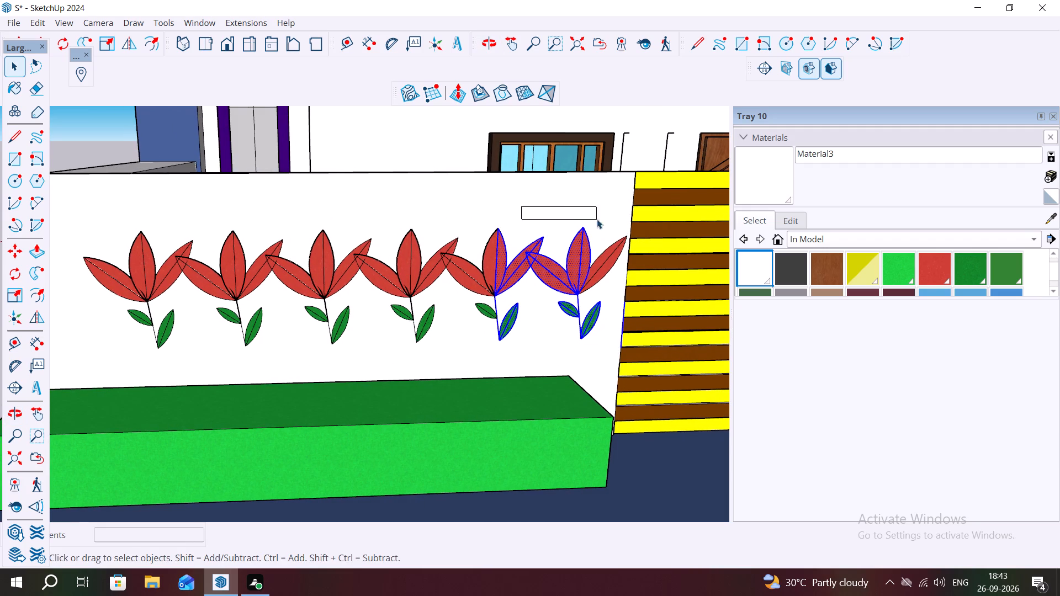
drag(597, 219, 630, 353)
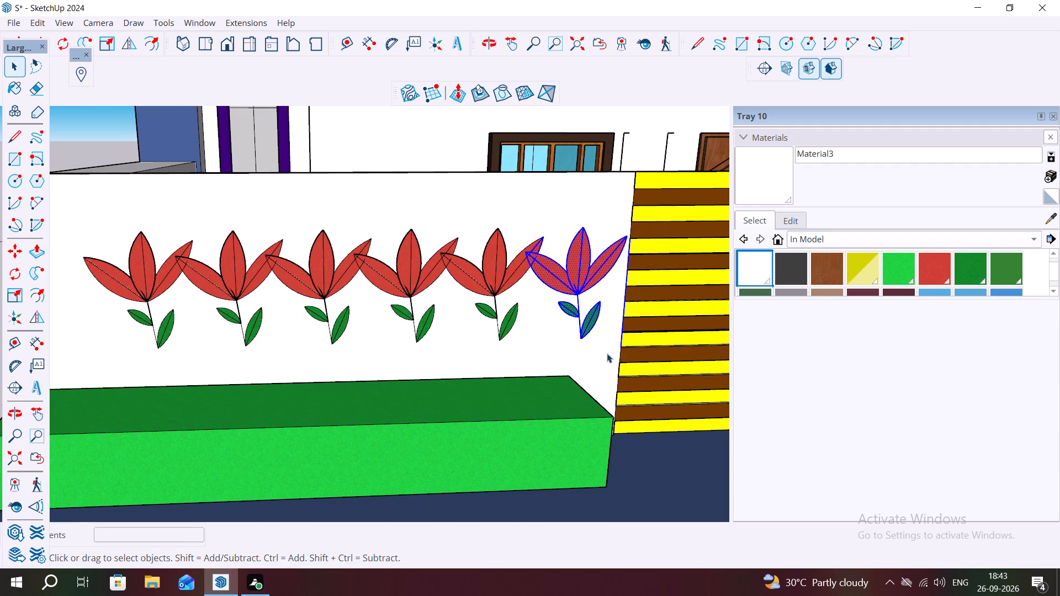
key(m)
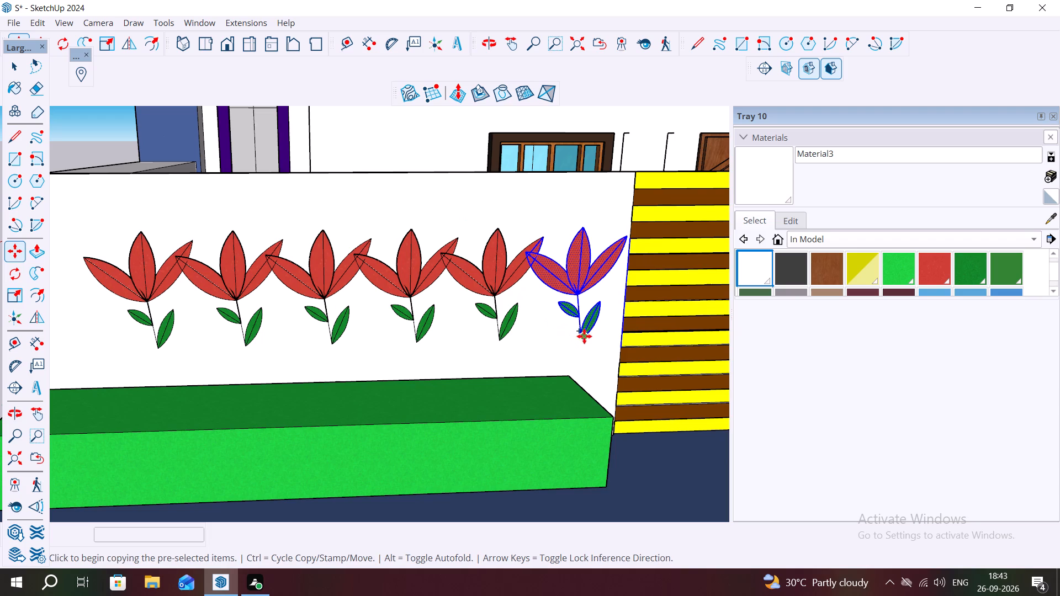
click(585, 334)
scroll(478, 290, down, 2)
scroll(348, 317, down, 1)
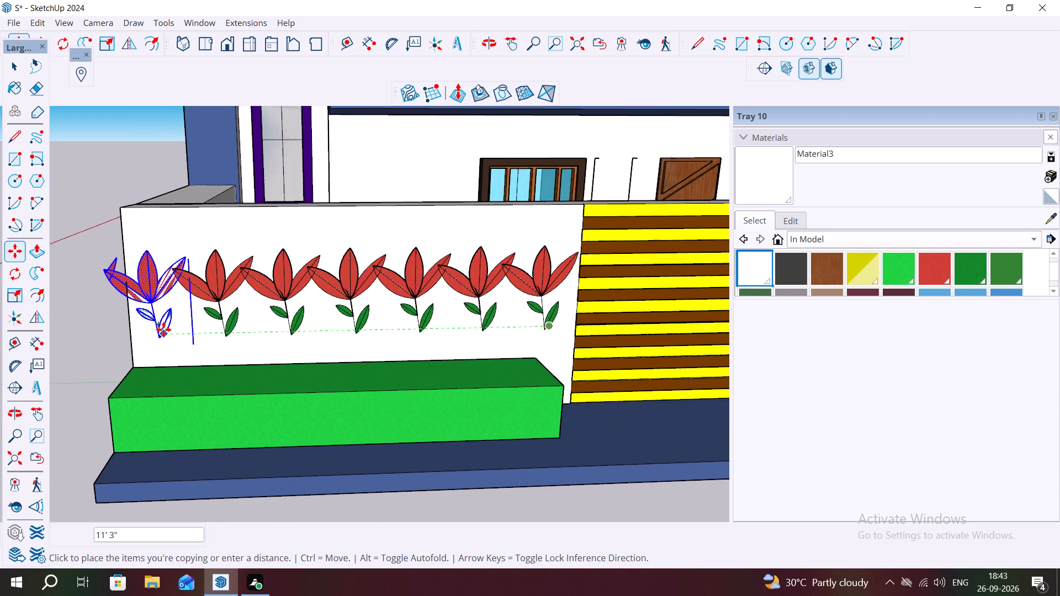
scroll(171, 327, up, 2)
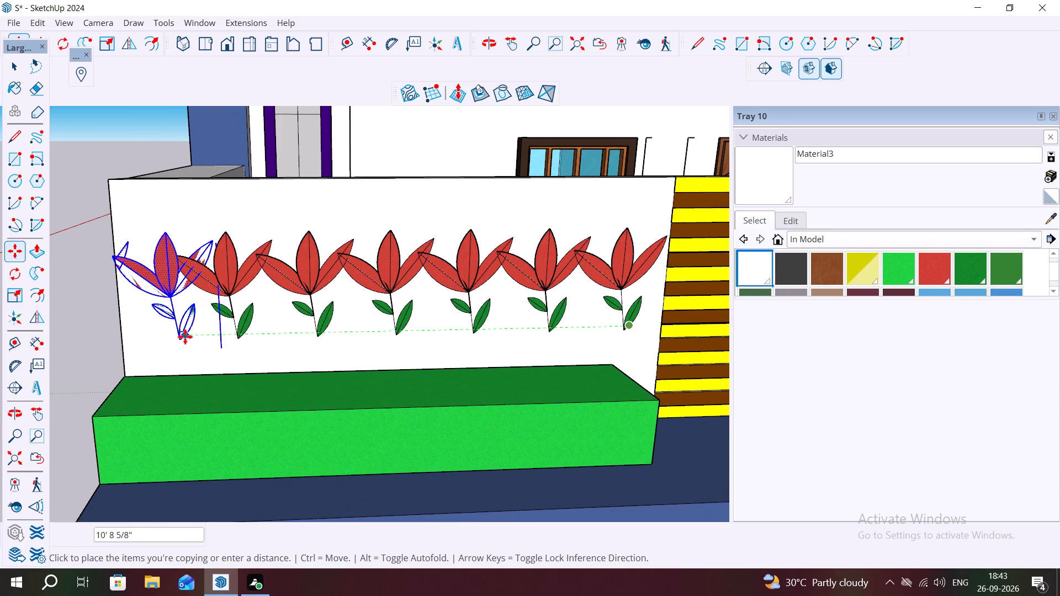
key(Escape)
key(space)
Draw a two-point arc about 2' 2 1/2" across, bulging toward the first flower, from the white panel's upper corner farthest from the striped wall.
middle_drag(166, 289, 237, 295)
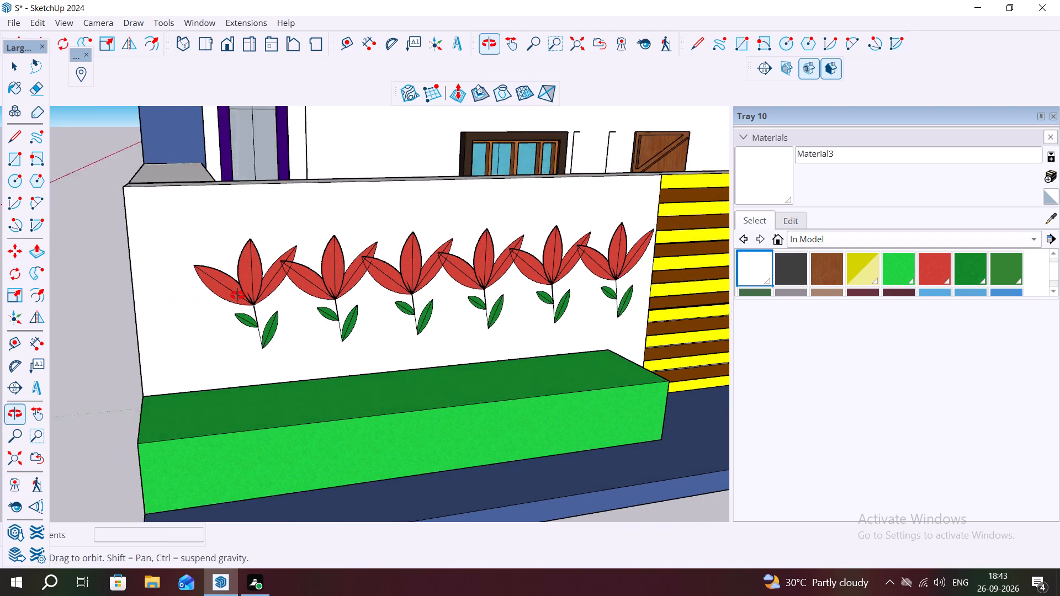
middle_drag(237, 295, 257, 296)
scroll(201, 249, up, 2)
middle_drag(156, 233, 116, 235)
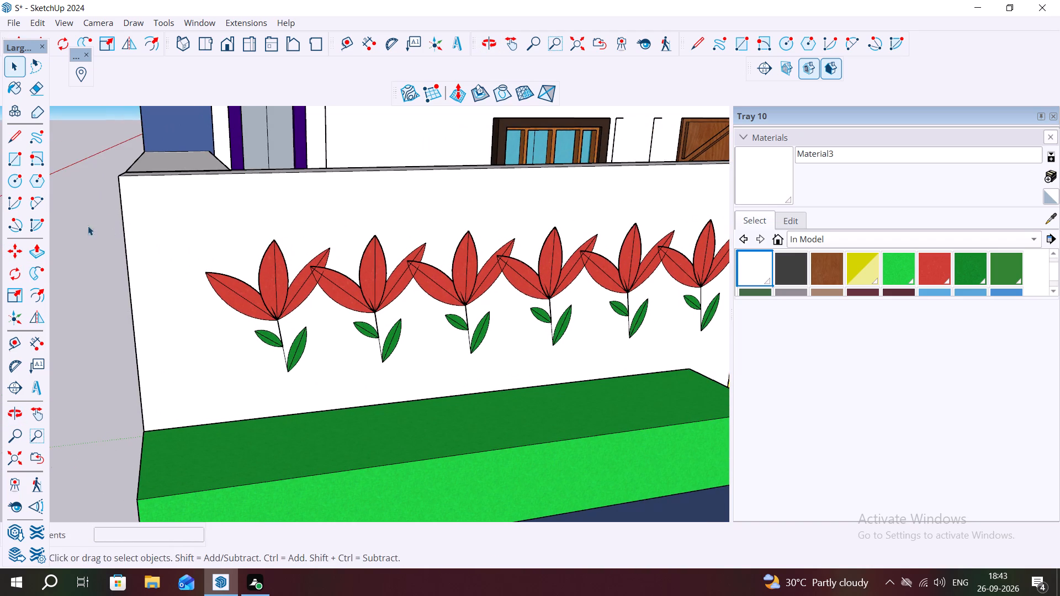
click(35, 200)
click(121, 182)
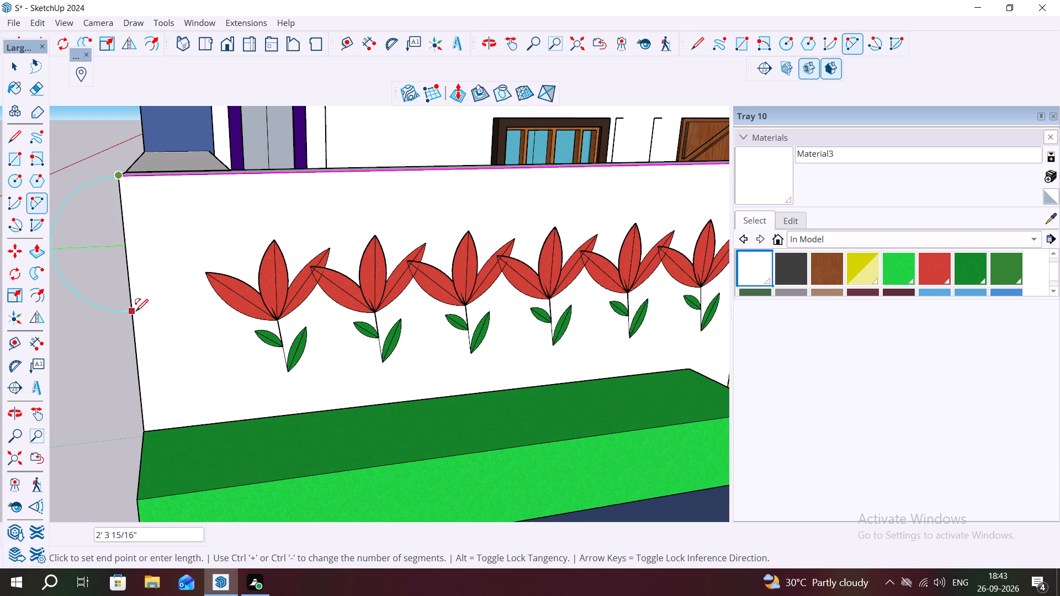
click(184, 292)
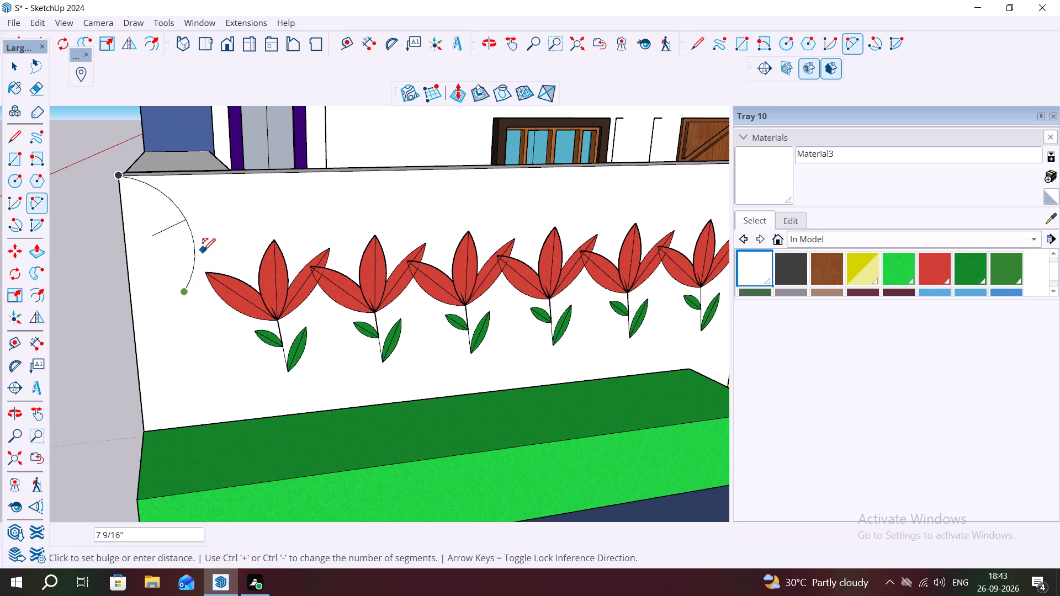
click(206, 248)
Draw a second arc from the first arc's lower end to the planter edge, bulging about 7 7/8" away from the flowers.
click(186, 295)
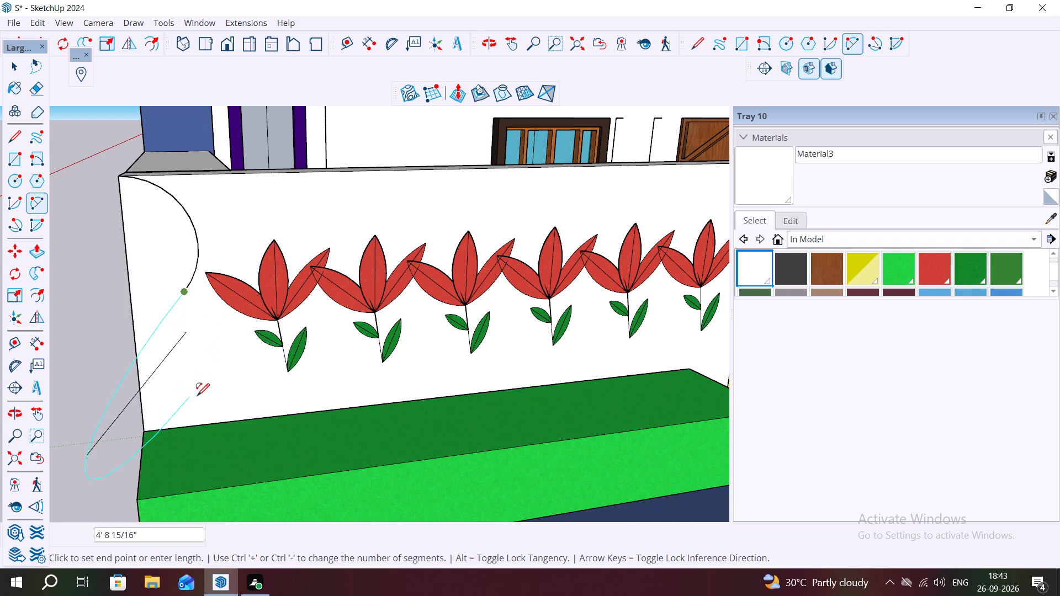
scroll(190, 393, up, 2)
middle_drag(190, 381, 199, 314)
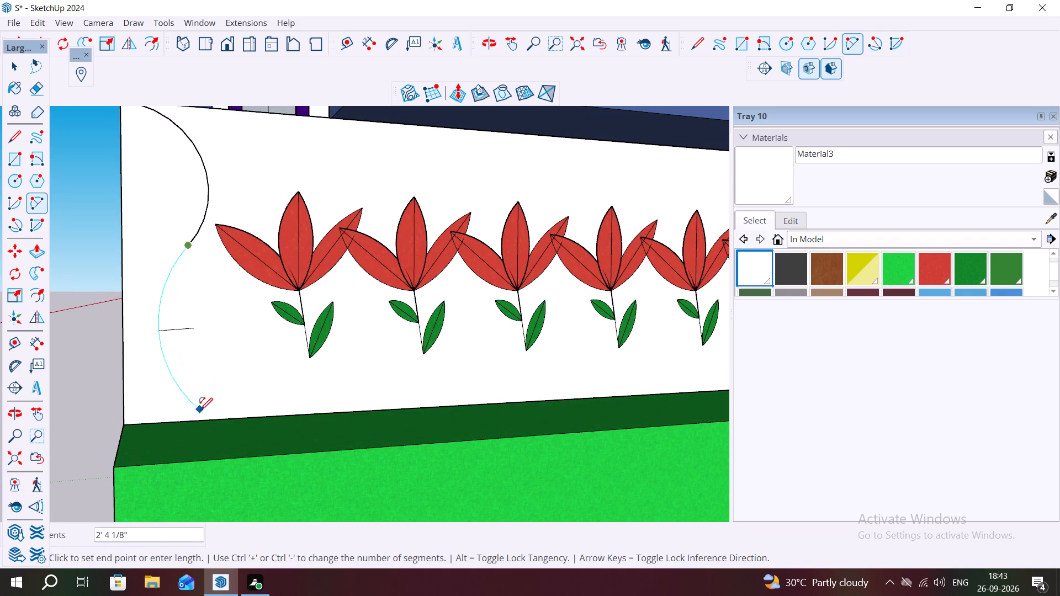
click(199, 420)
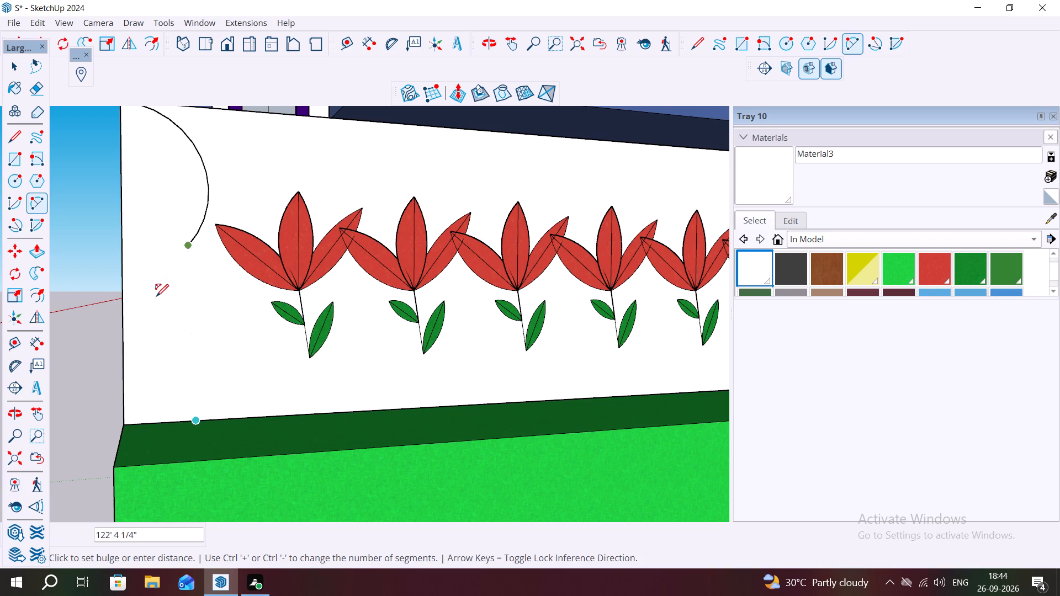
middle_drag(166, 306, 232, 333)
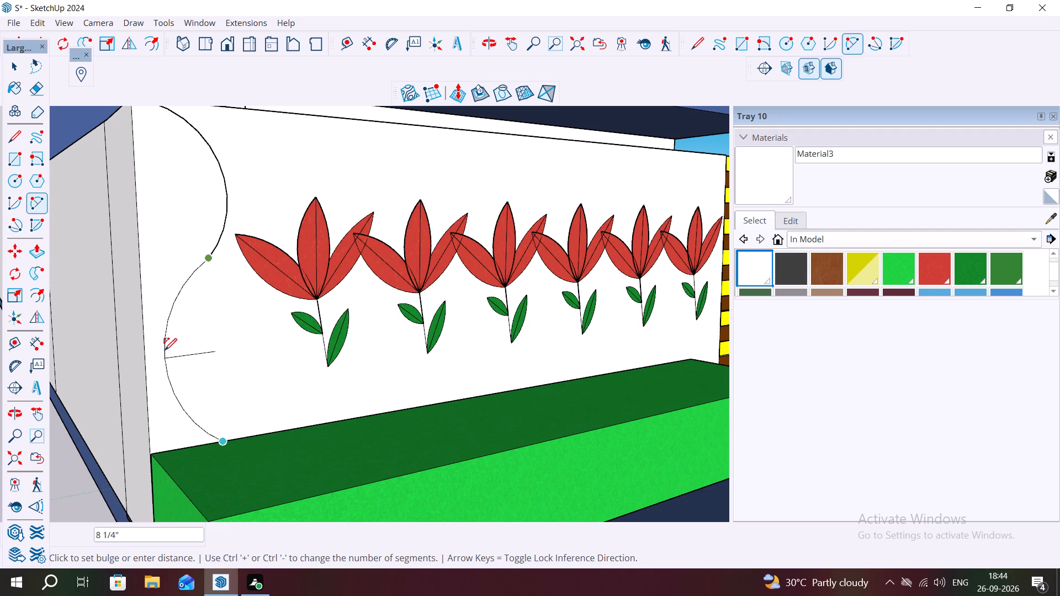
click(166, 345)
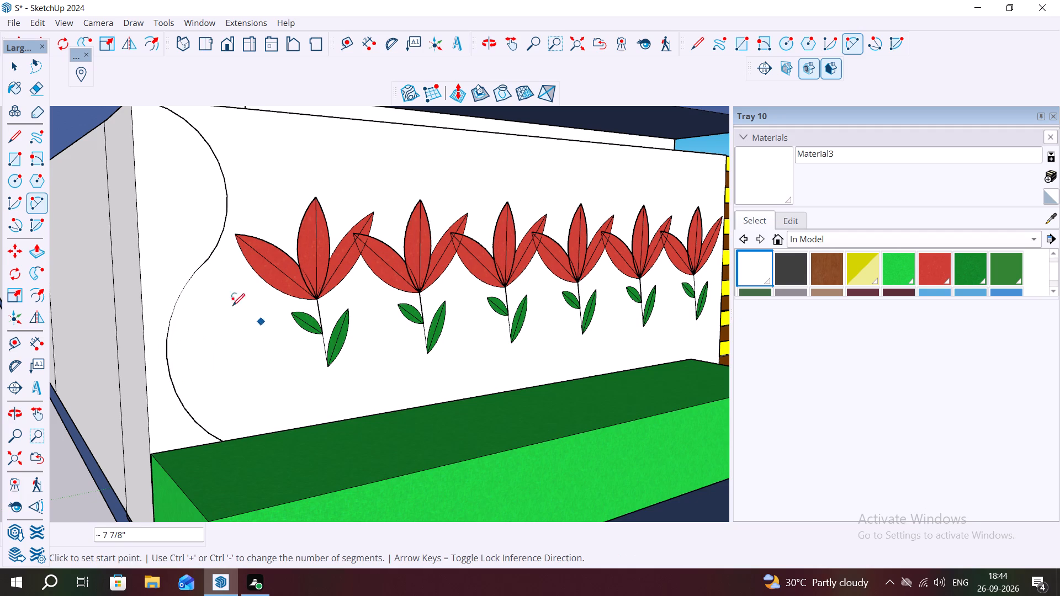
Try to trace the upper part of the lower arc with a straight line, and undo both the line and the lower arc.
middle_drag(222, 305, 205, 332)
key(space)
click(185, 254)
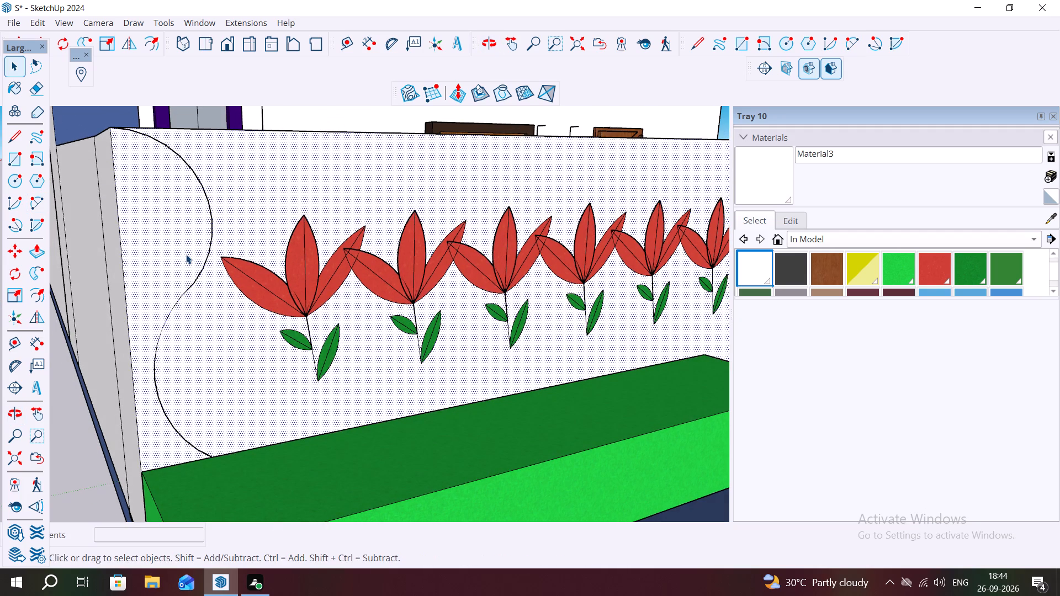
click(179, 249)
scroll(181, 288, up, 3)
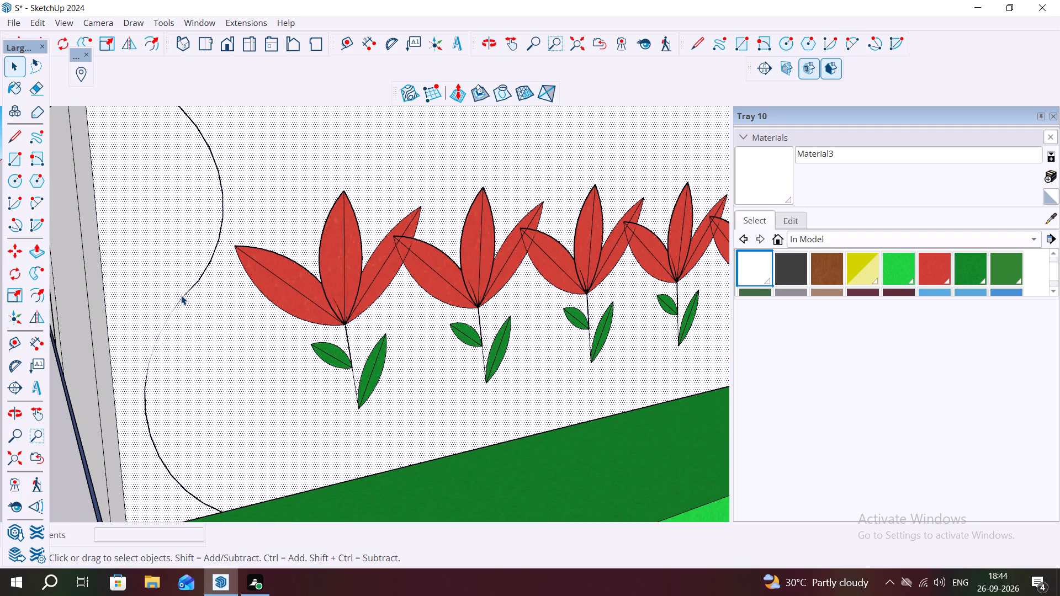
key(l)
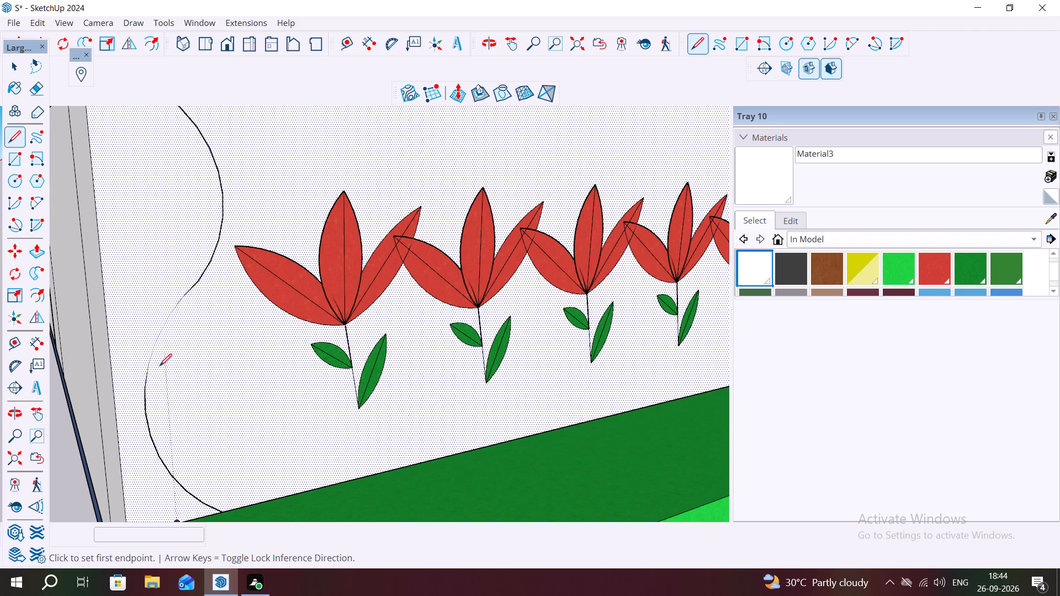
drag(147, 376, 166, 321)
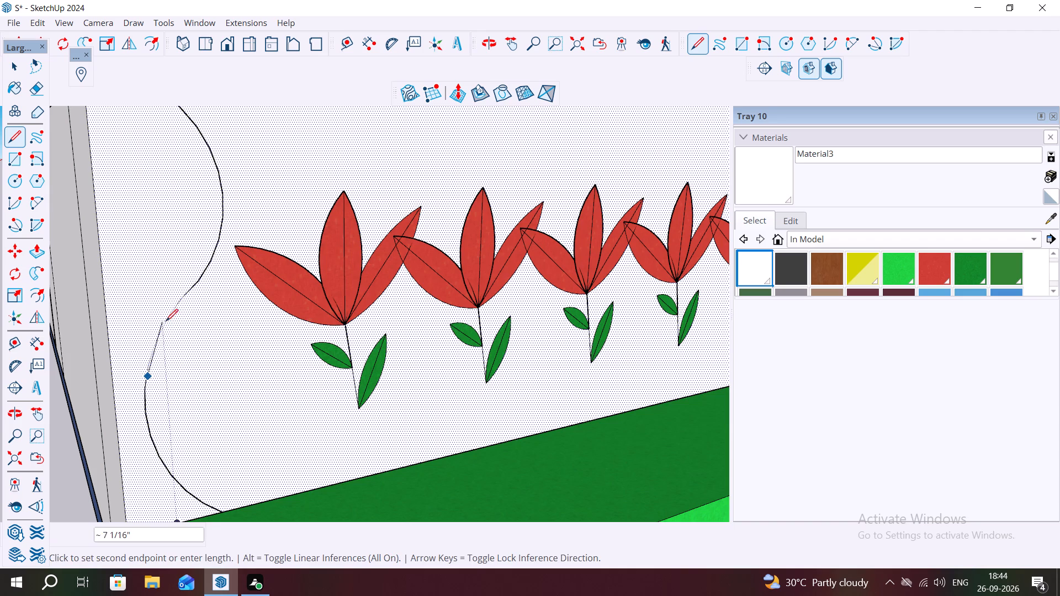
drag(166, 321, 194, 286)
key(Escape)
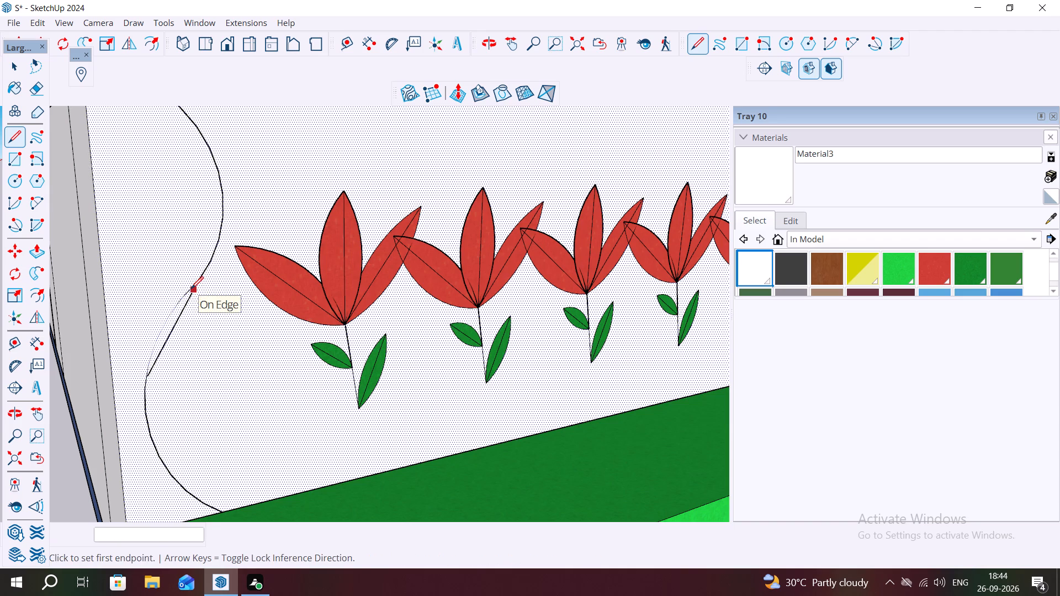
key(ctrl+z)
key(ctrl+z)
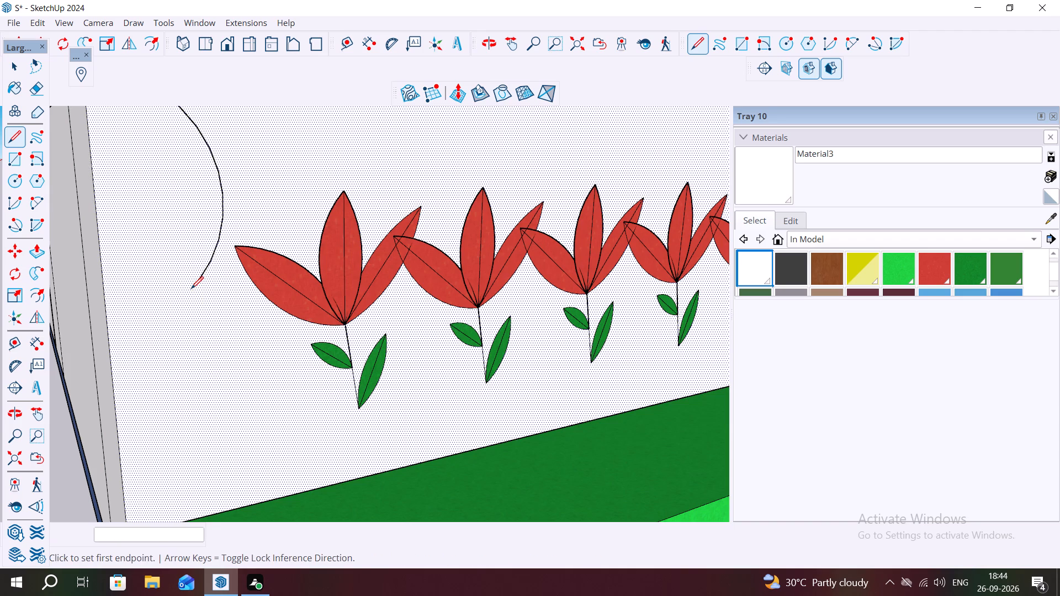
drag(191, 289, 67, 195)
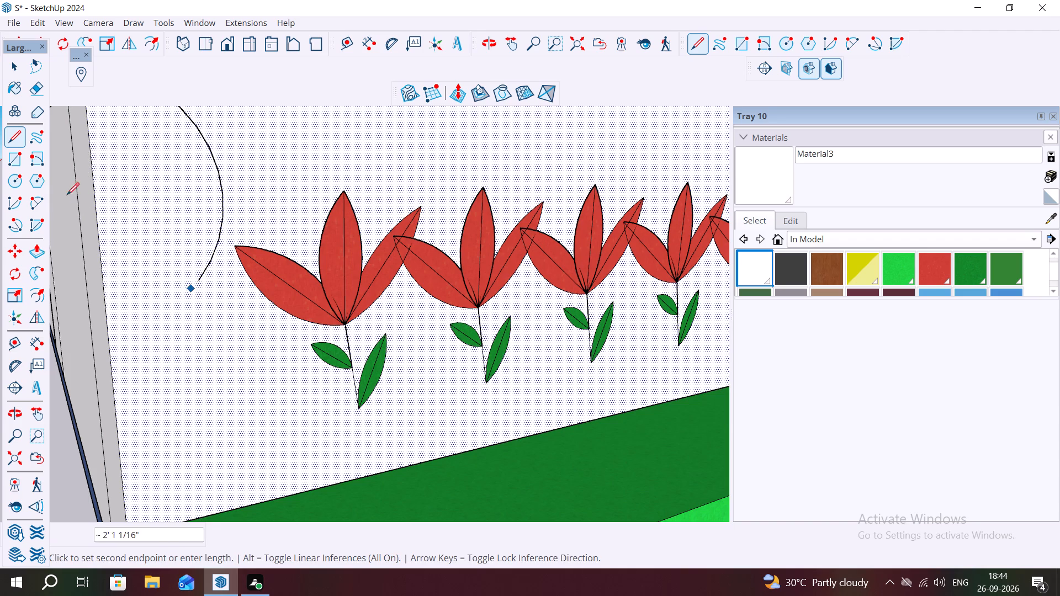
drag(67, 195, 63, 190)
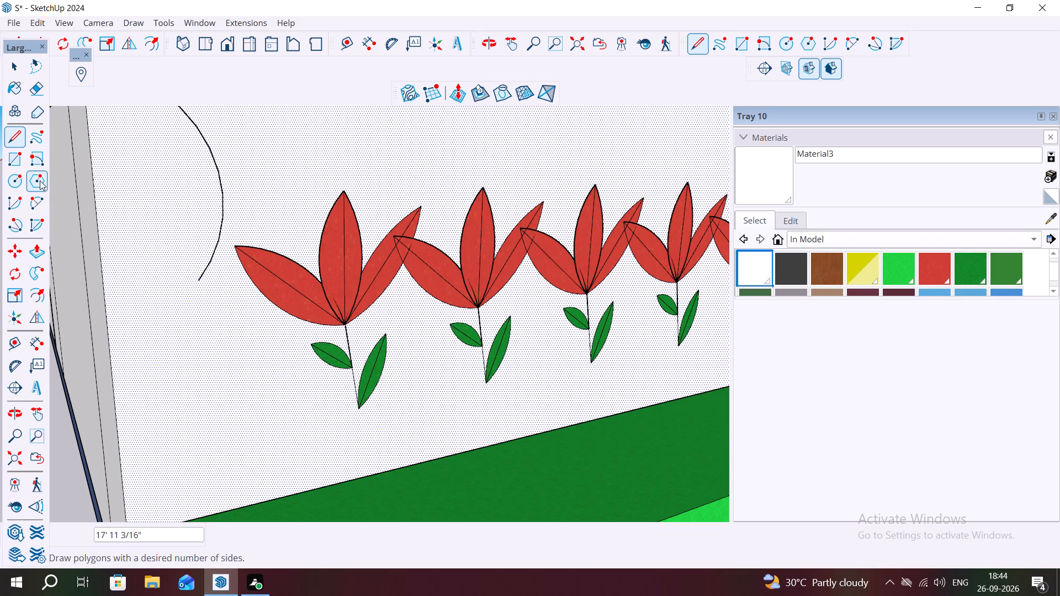
Redraw the lower arc from the upper arc's endpoint to the planter edge, about 2' 6 1/2" across with a bulge of about 9 5/16".
click(34, 200)
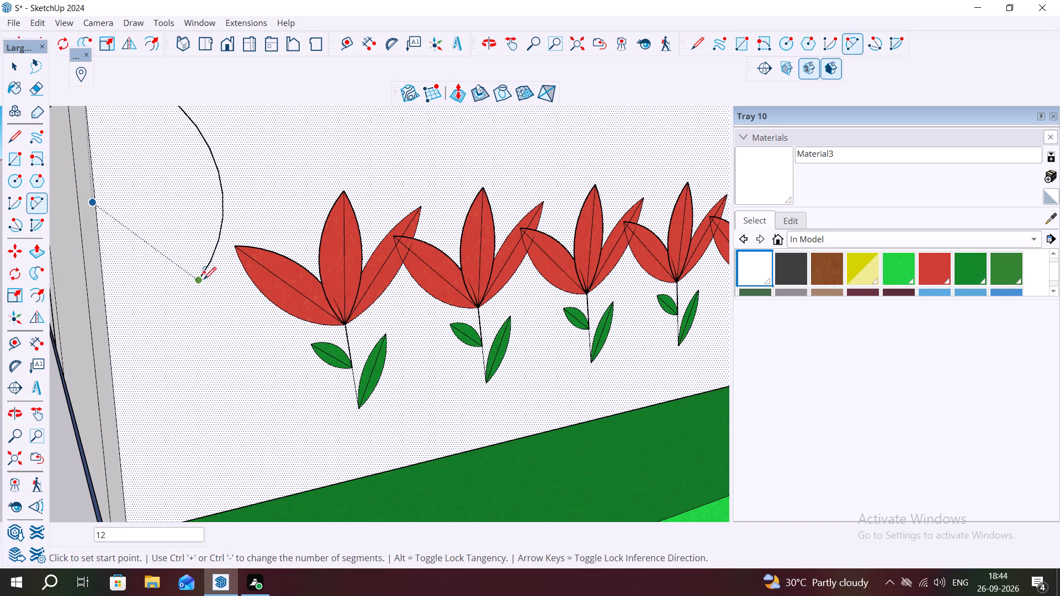
click(201, 279)
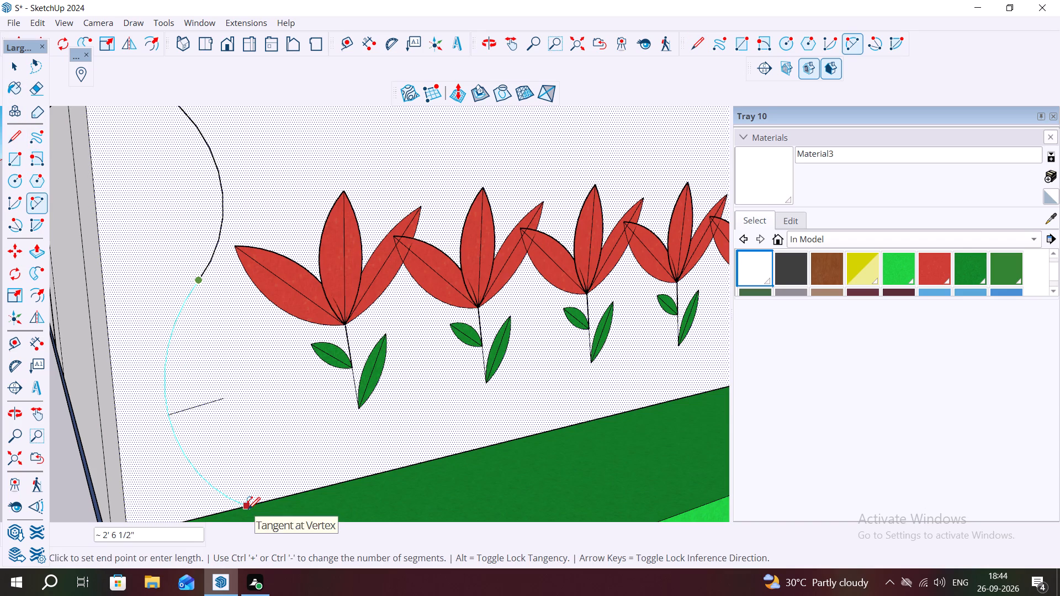
click(248, 509)
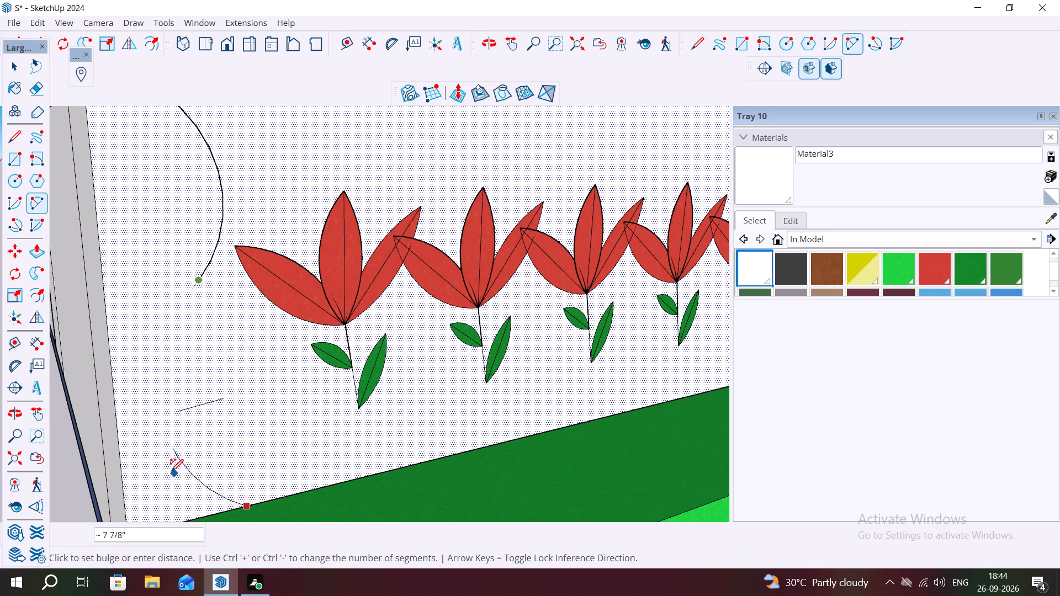
click(125, 324)
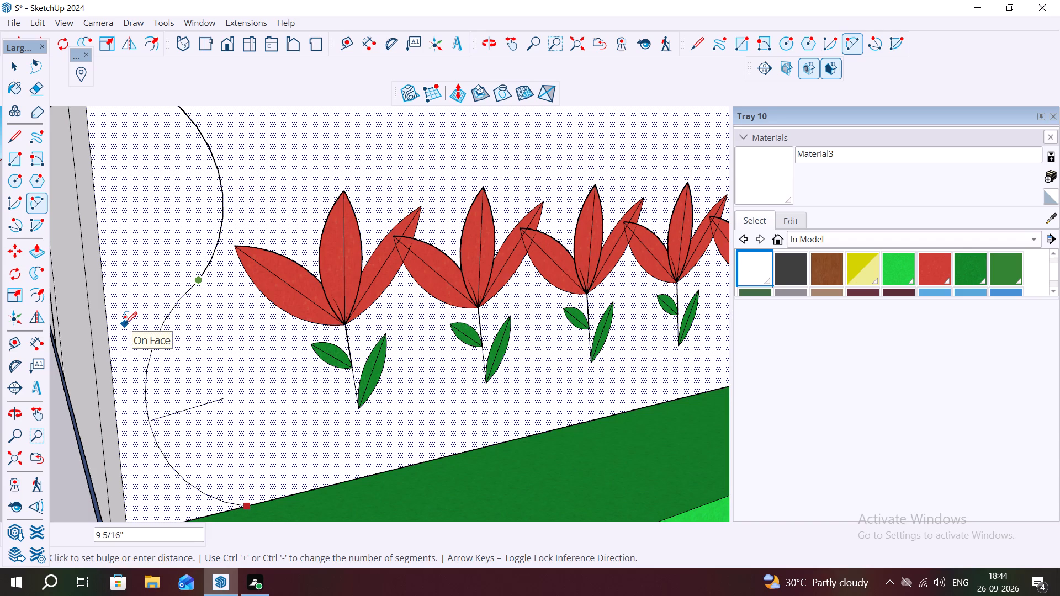
scroll(208, 239, down, 5)
key(space)
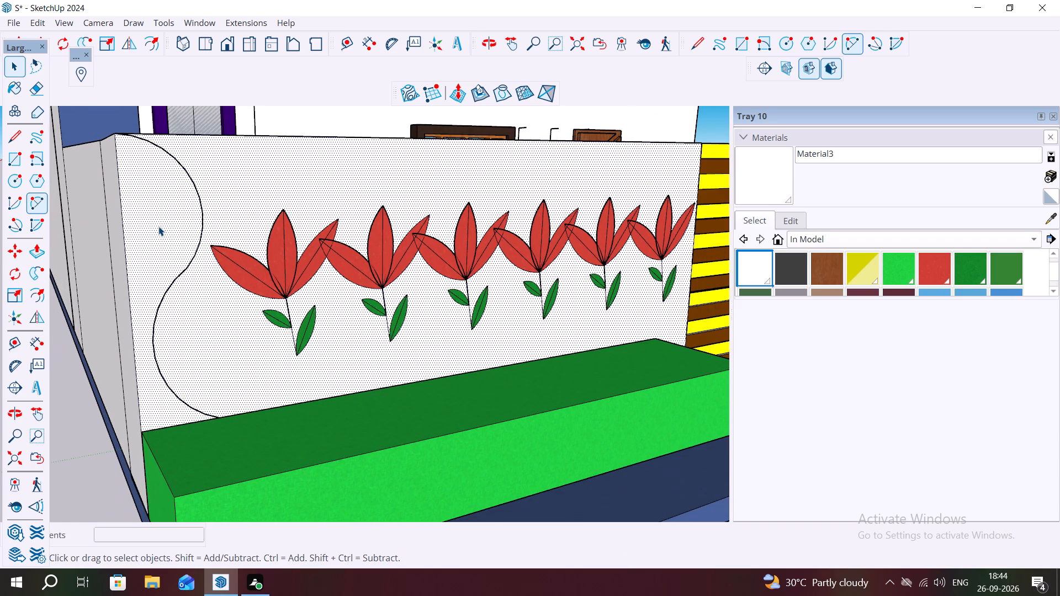
Trace a line about 1' 2 7/8" along the panel's bottom edge from the lower arc's end to the corner, and check the face selection.
click(160, 226)
triple_click(161, 225)
click(63, 380)
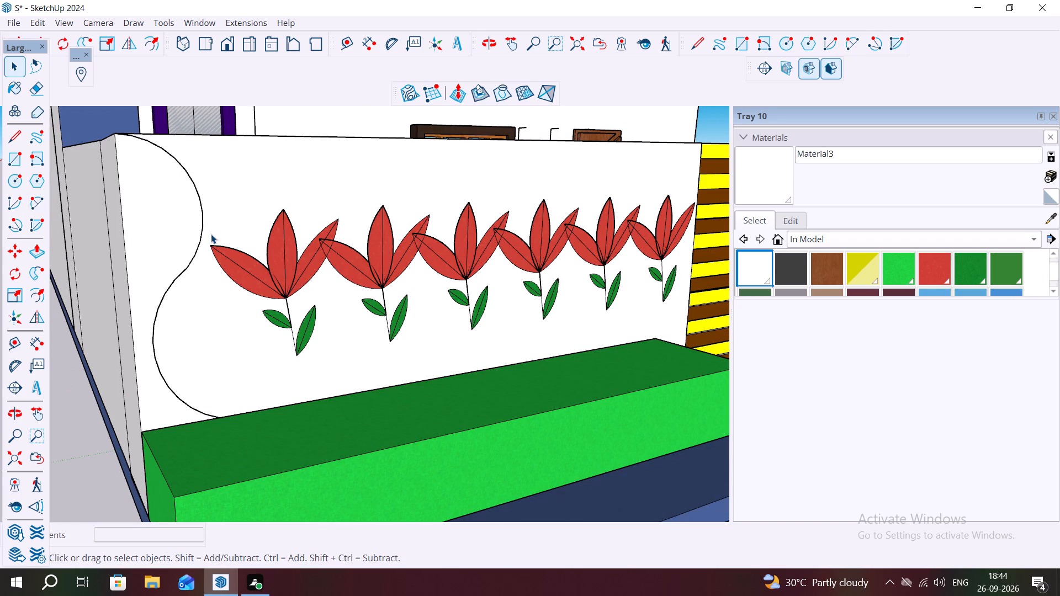
click(181, 212)
key(Escape)
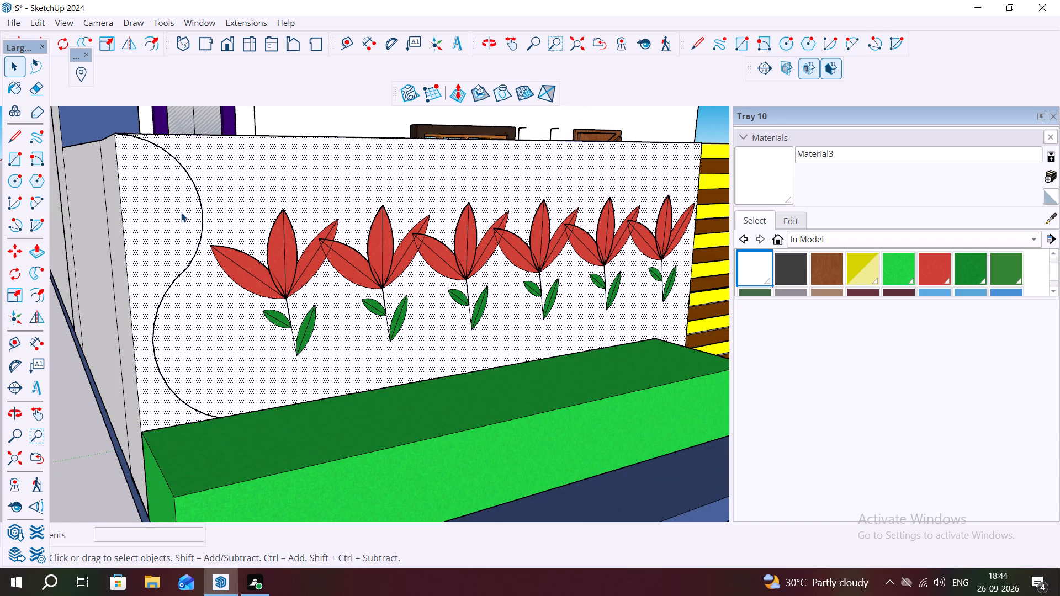
key(l)
click(219, 420)
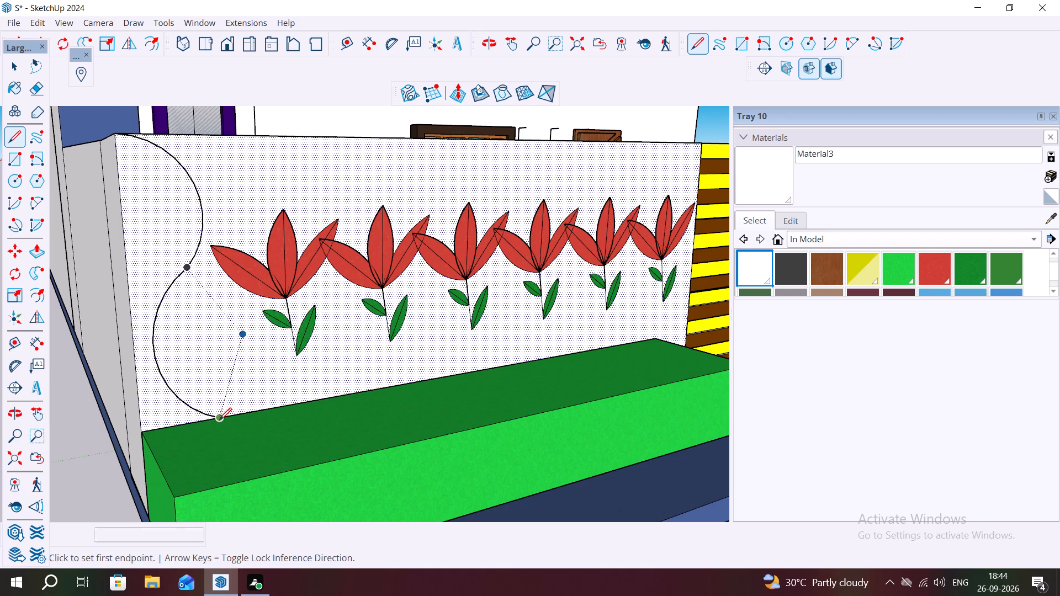
click(143, 433)
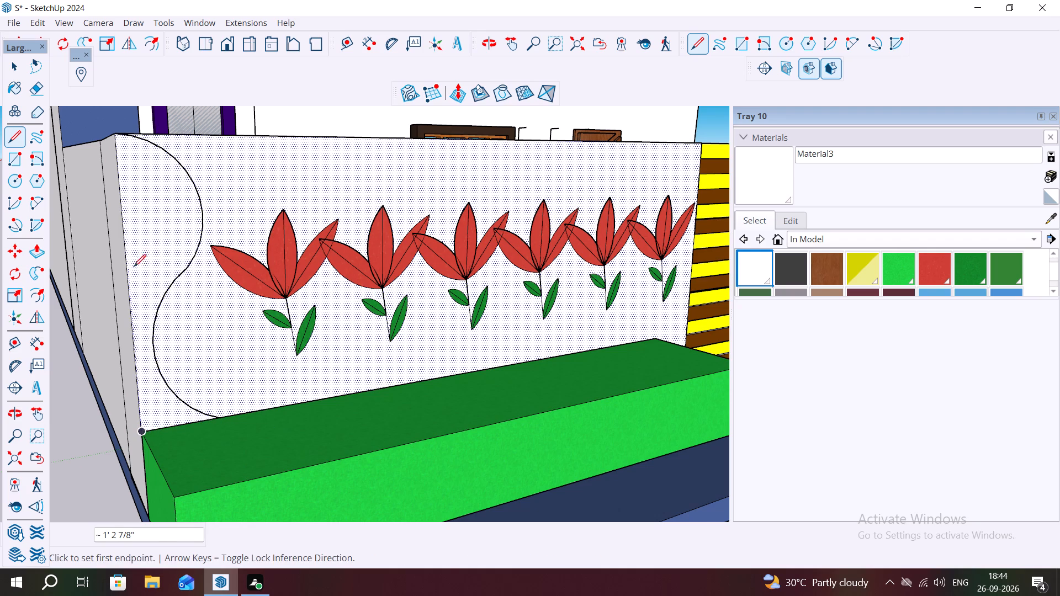
click(115, 135)
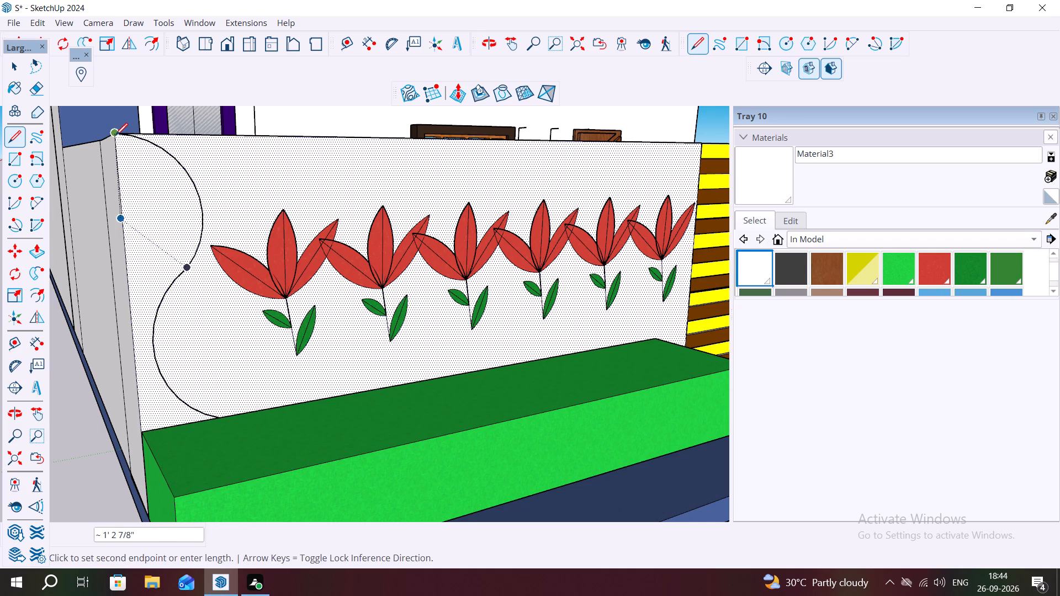
key(space)
click(132, 171)
double_click(135, 165)
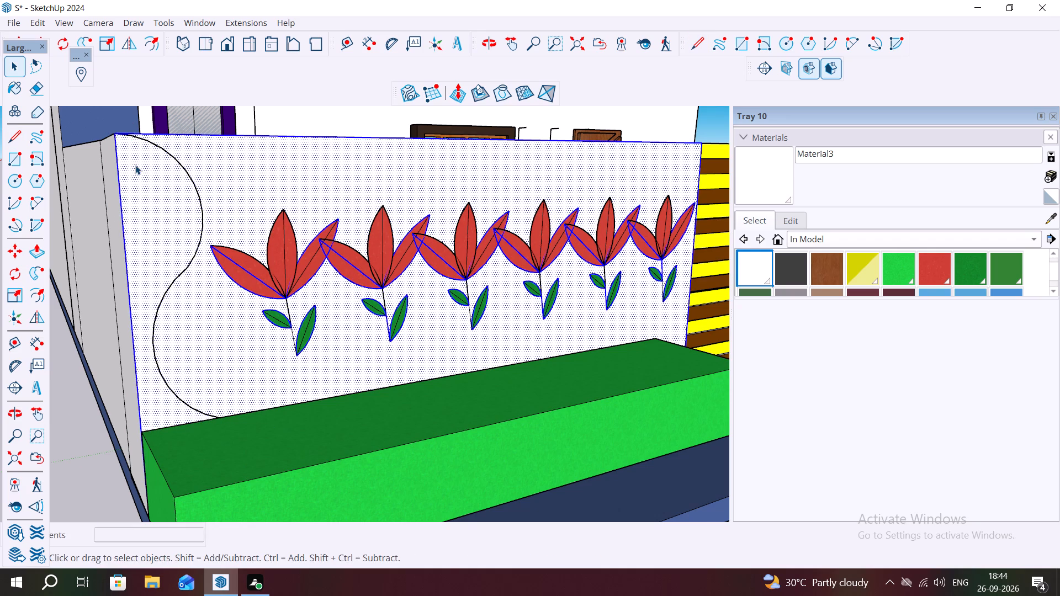
Check the panel's face selection around the S-shaped end and review the front compound wall with its planter.
click(55, 276)
click(177, 223)
key(Escape)
scroll(209, 328, down, 5)
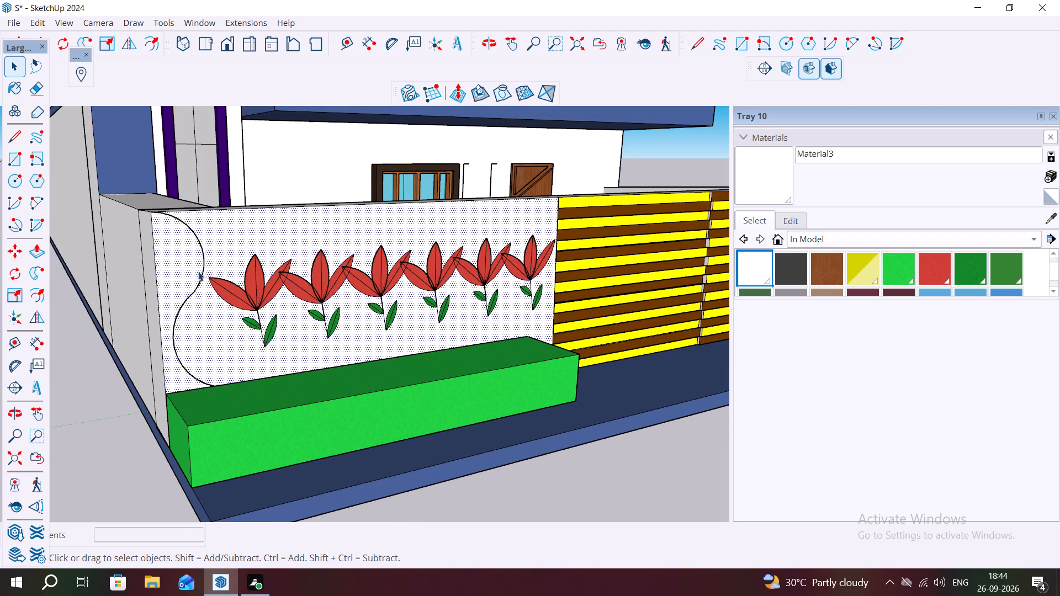
scroll(221, 322, down, 1)
scroll(277, 322, down, 3)
scroll(361, 355, down, 2)
scroll(406, 363, down, 2)
middle_drag(441, 375, 437, 378)
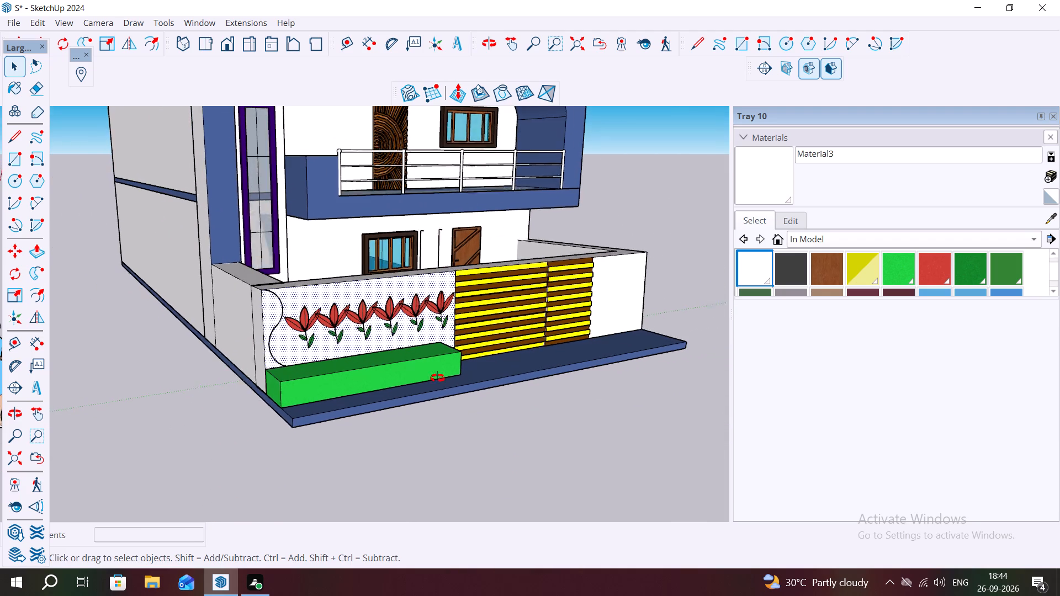
middle_drag(437, 378, 385, 389)
scroll(241, 381, up, 10)
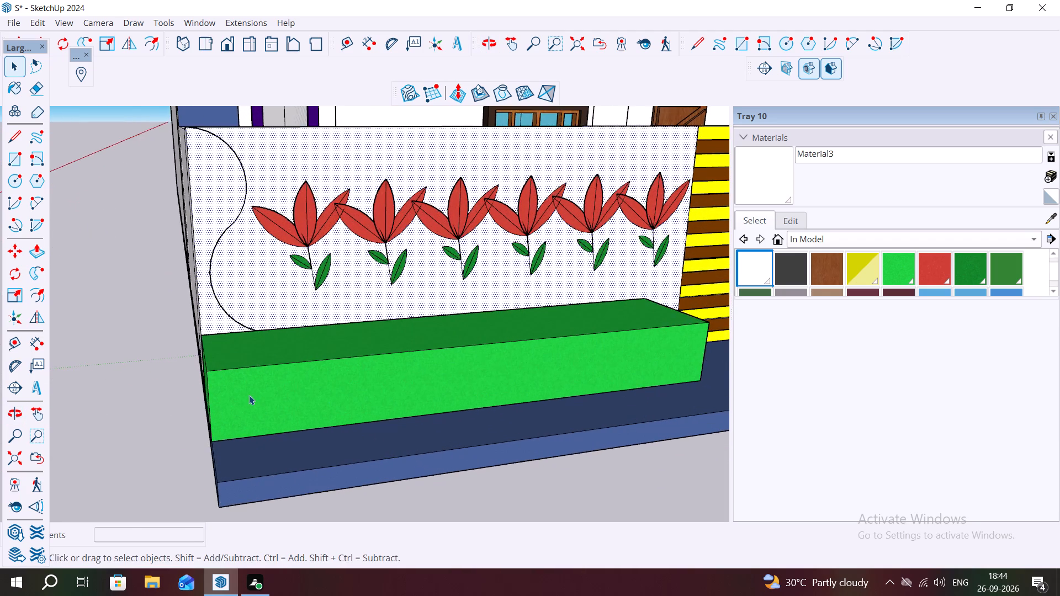
scroll(97, 373, down, 7)
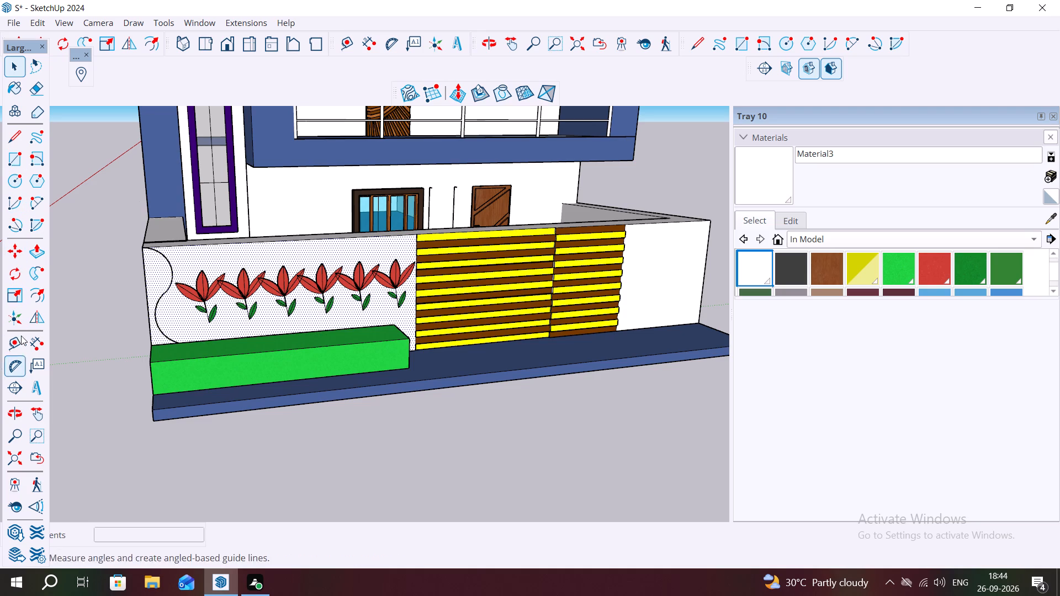
Draw a full-height vertical line on the planter's front face, near the corner below the panel's curved end.
click(17, 135)
scroll(280, 374, up, 2)
scroll(149, 367, up, 4)
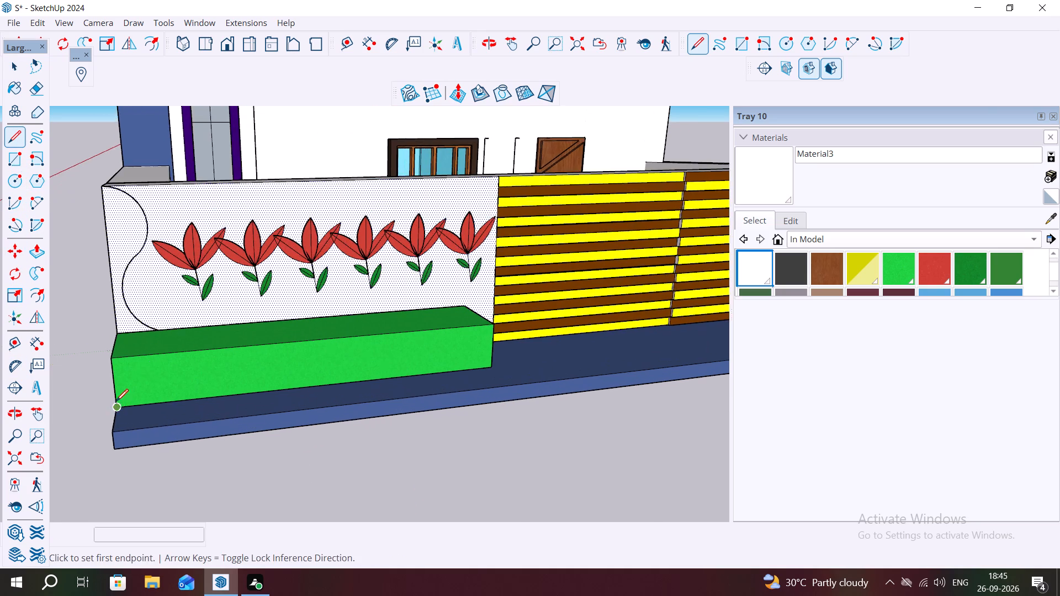
scroll(116, 401, up, 4)
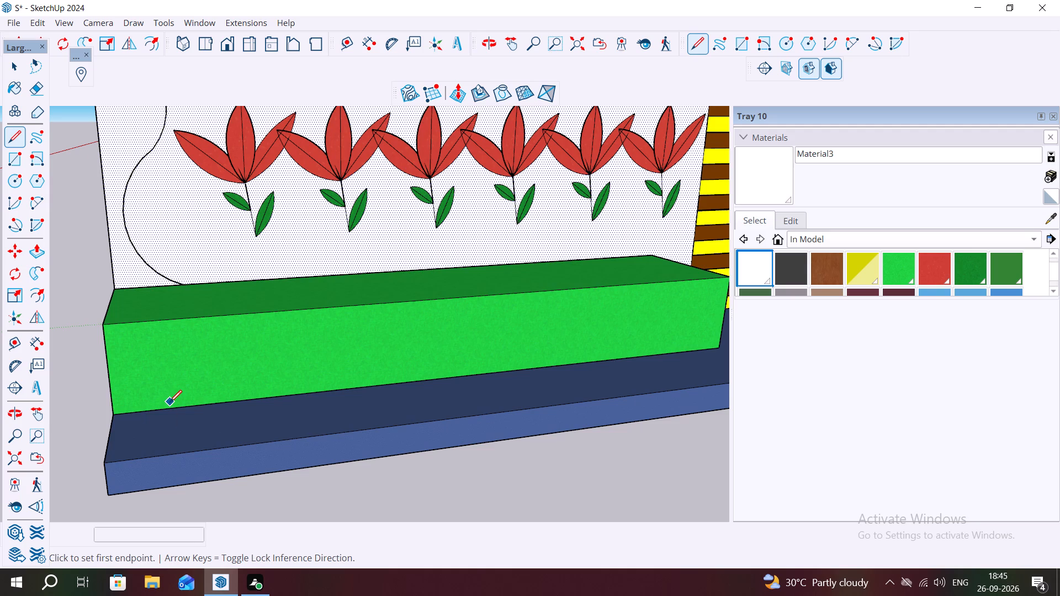
click(168, 408)
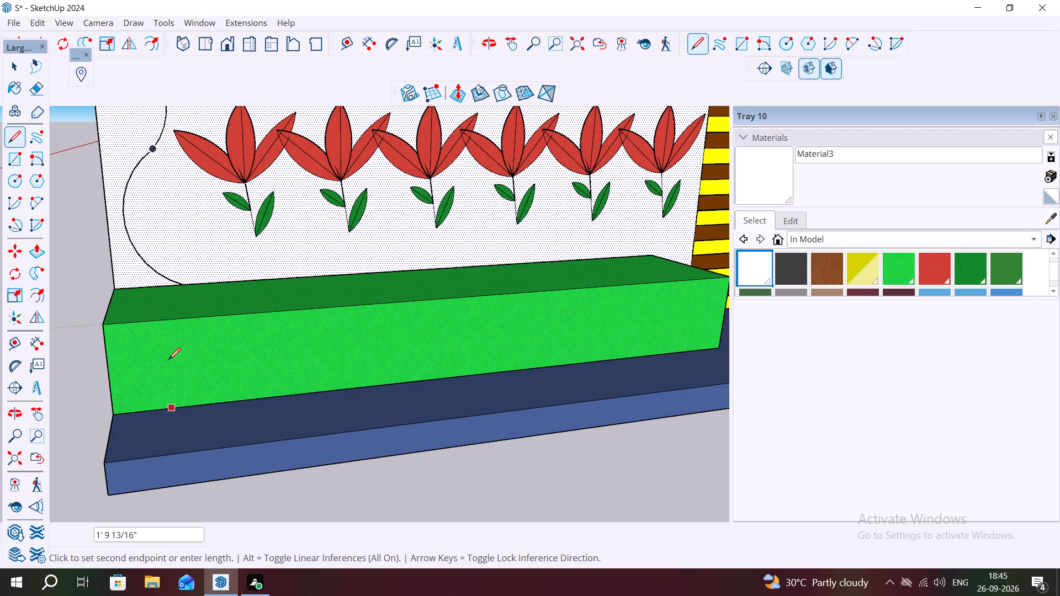
click(166, 323)
Draw two mirrored arcs joining the ends of the planter's vertical line, bulging about 2 3/16" towards the corner and similarly away from it, for an upright petal.
scroll(166, 334, up, 2)
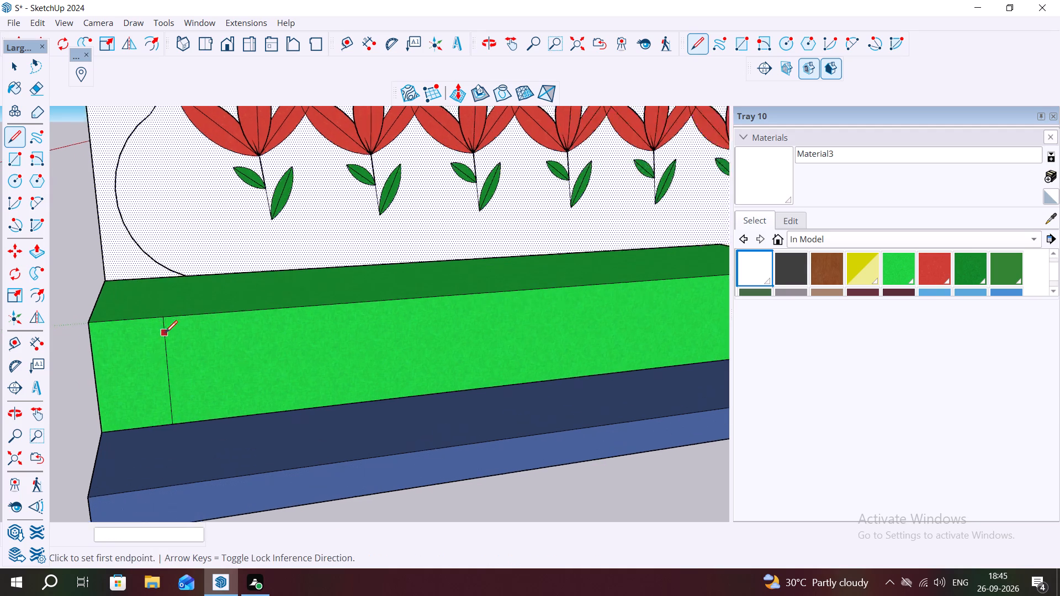
scroll(165, 333, up, 6)
middle_drag(149, 333, 173, 262)
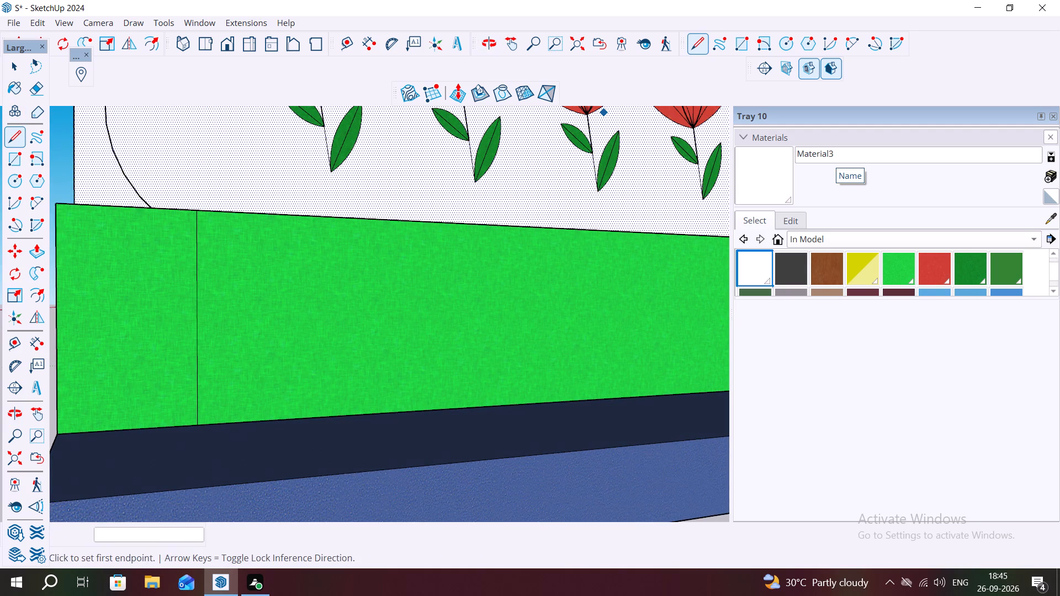
scroll(844, 159, up, 1)
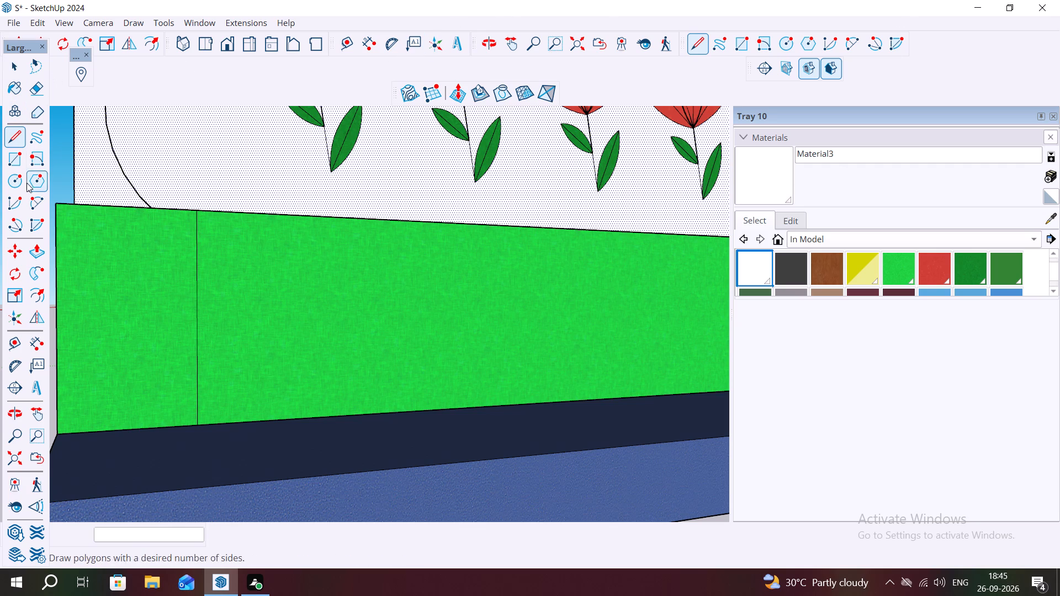
click(36, 200)
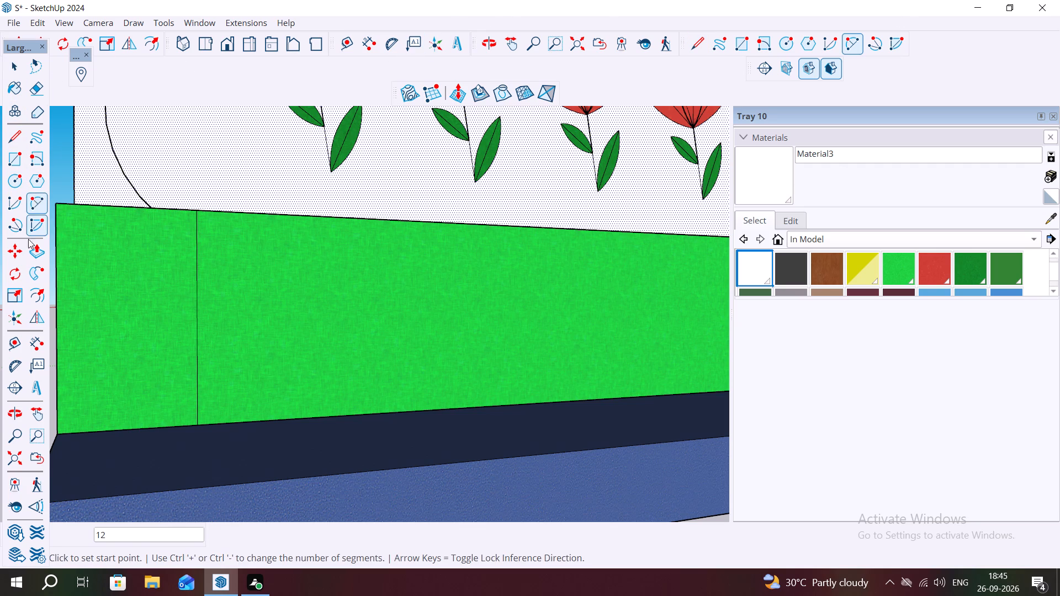
click(202, 421)
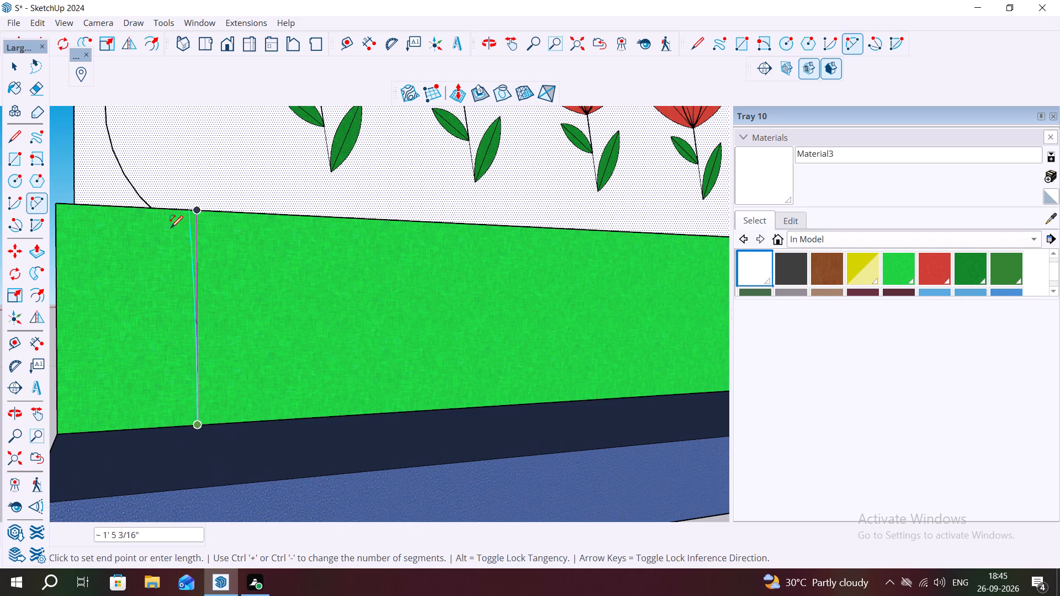
scroll(185, 217, up, 7)
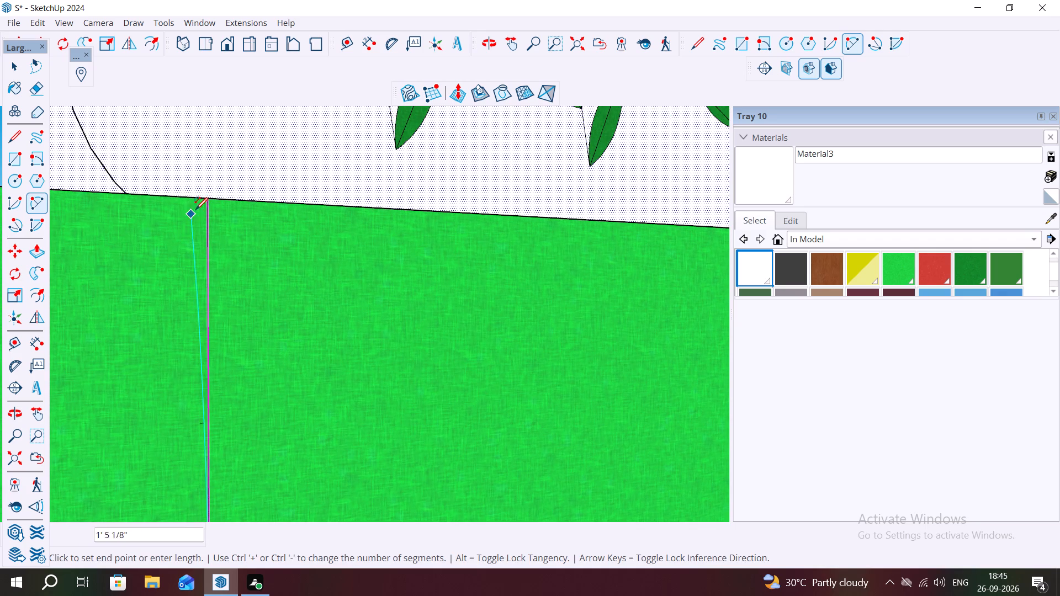
click(209, 200)
scroll(184, 210, down, 2)
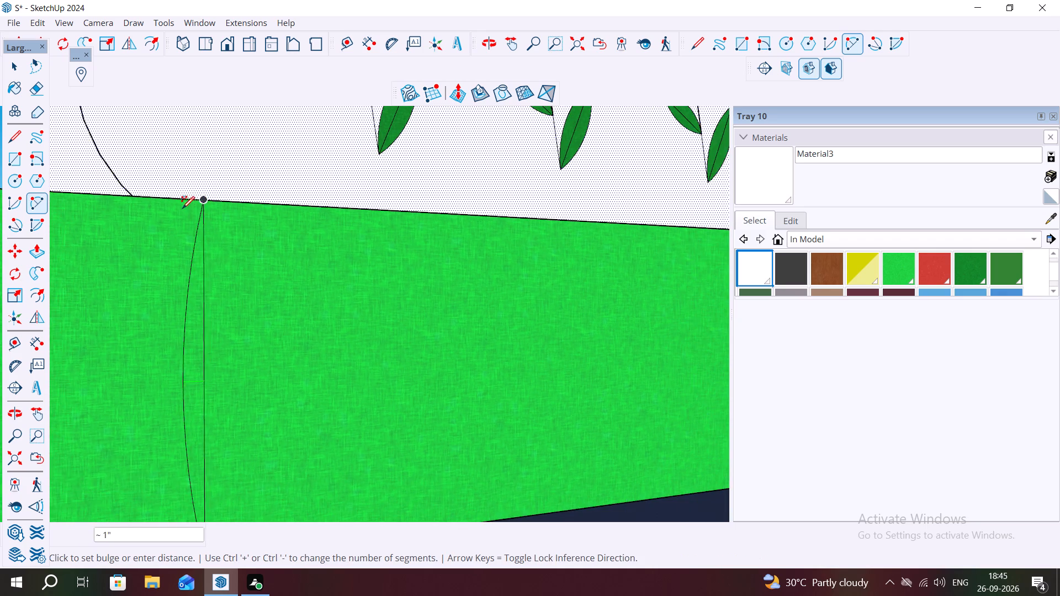
scroll(179, 206, down, 7)
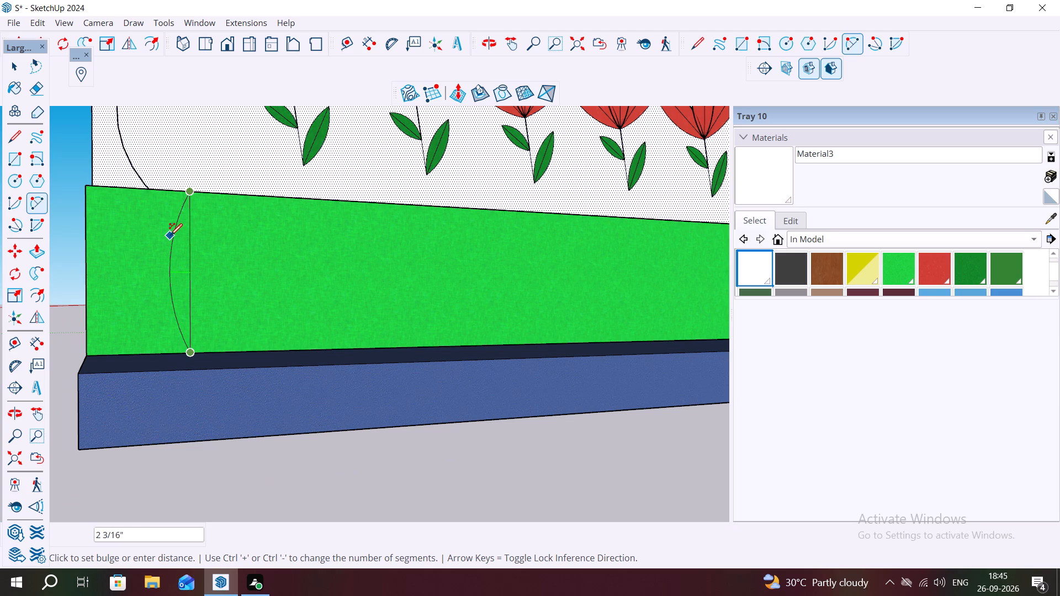
click(171, 236)
click(188, 196)
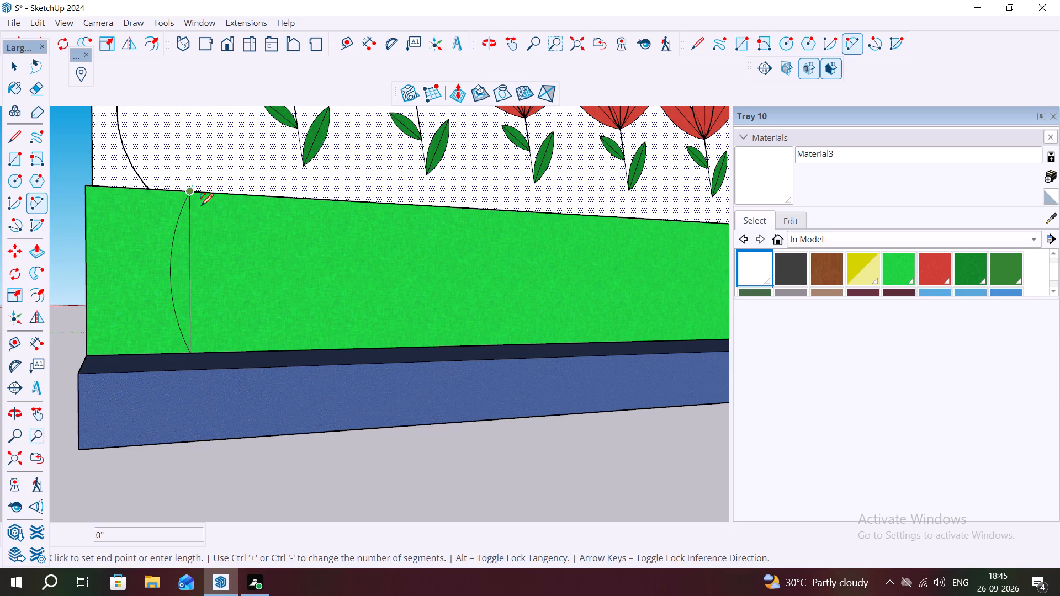
click(193, 349)
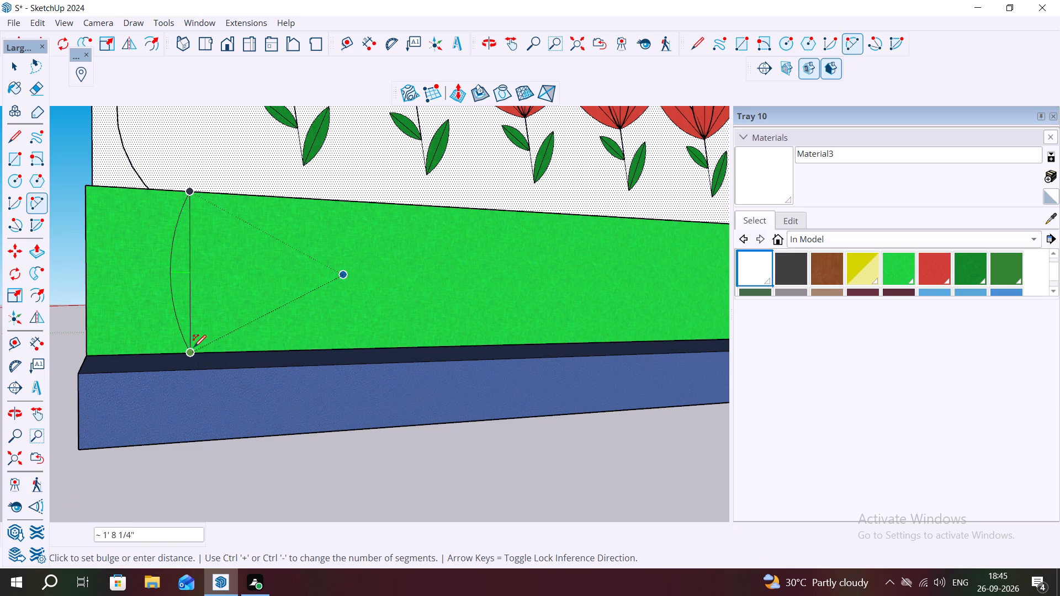
click(215, 344)
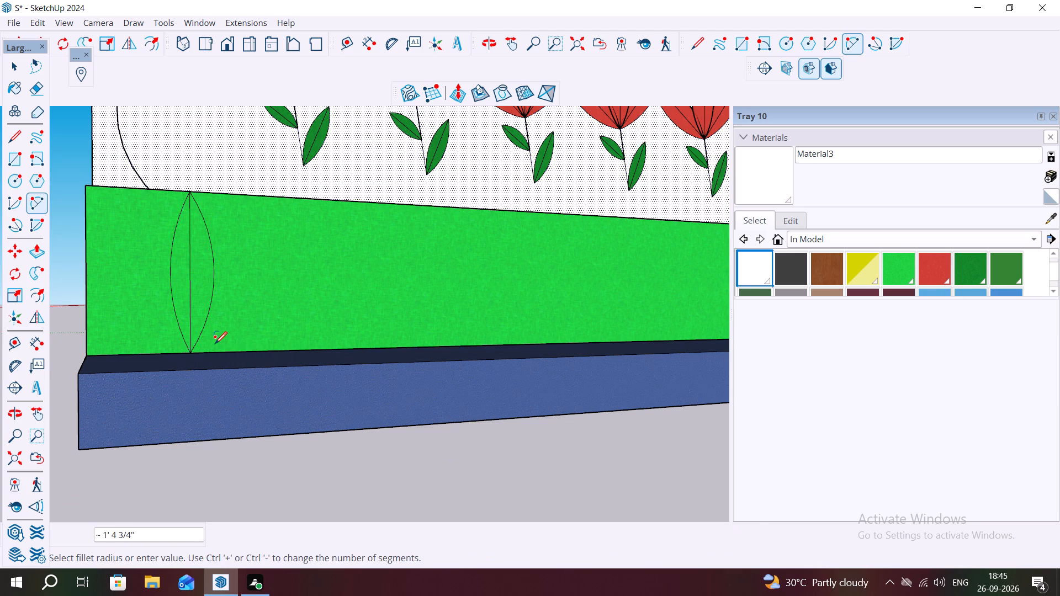
Add a petal leaning away from the corner: a 1' 6 15/16" centre line from the upright petal's base, with arcs bulging about 2 3/16" and 2 3/8".
click(12, 134)
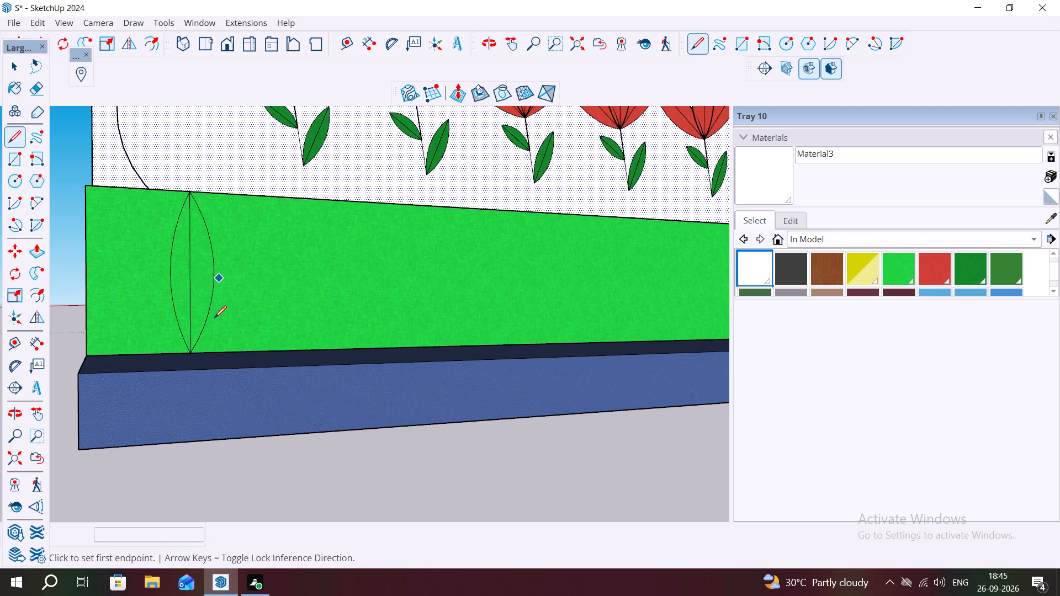
click(193, 354)
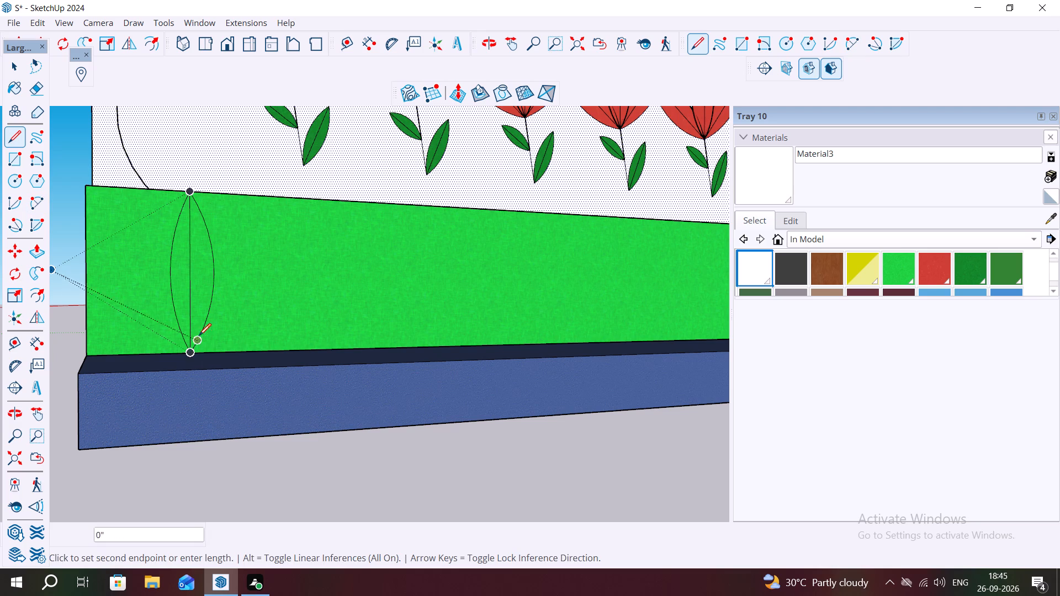
click(241, 198)
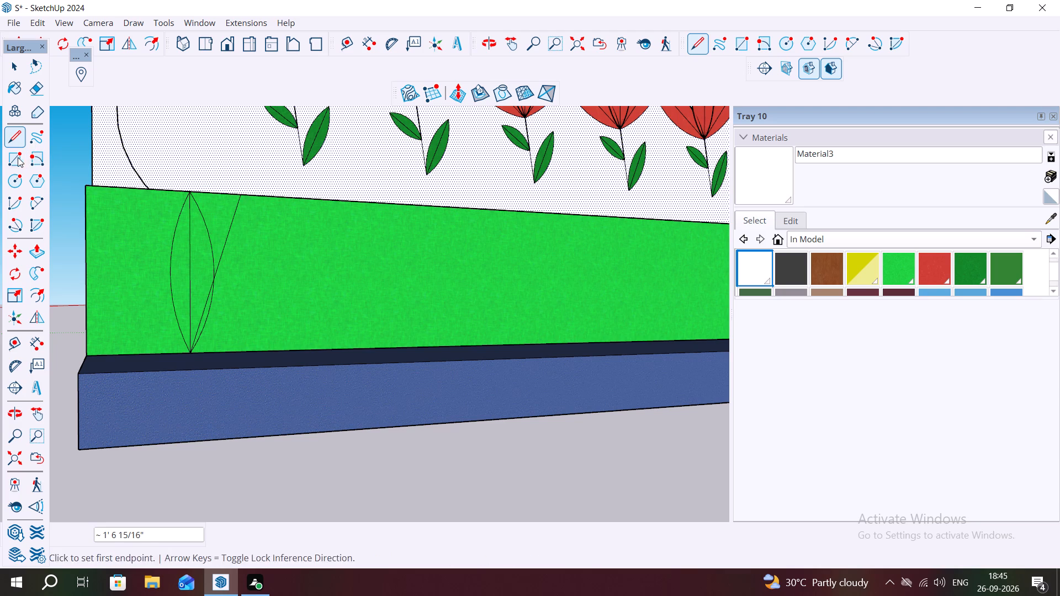
click(35, 198)
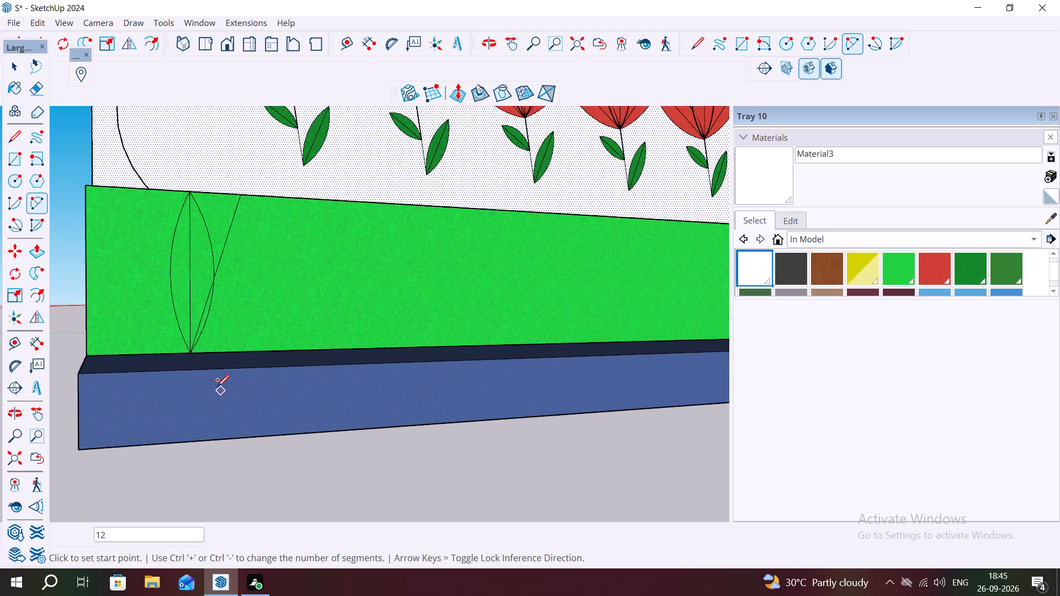
click(188, 349)
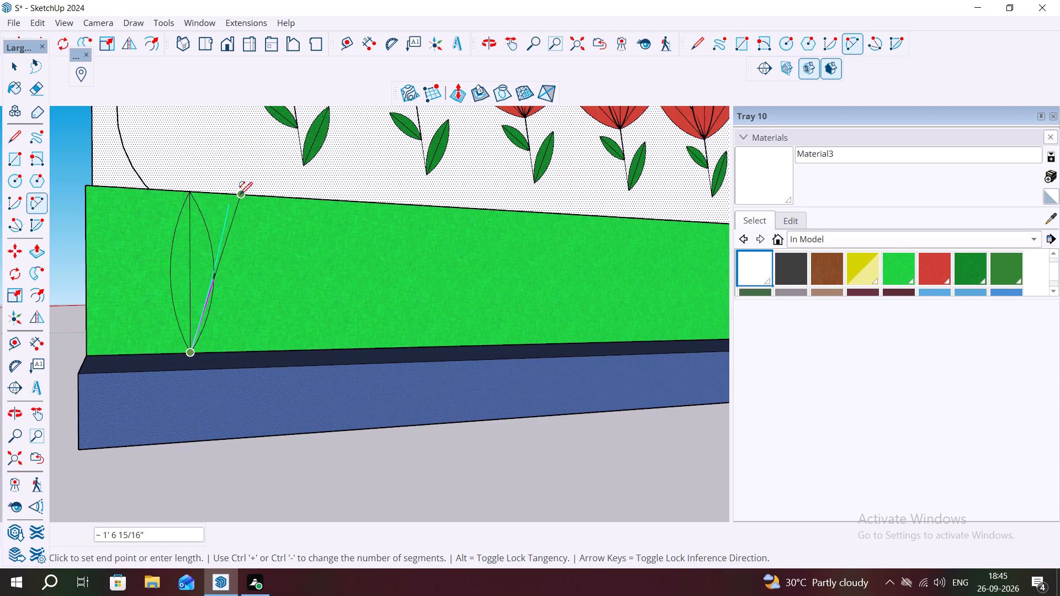
click(243, 195)
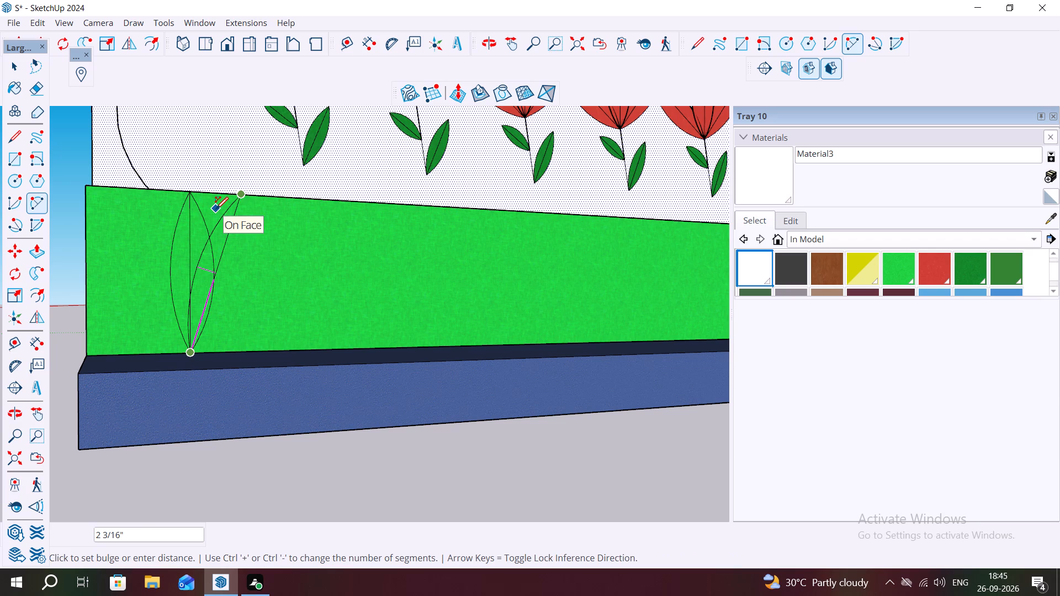
click(216, 209)
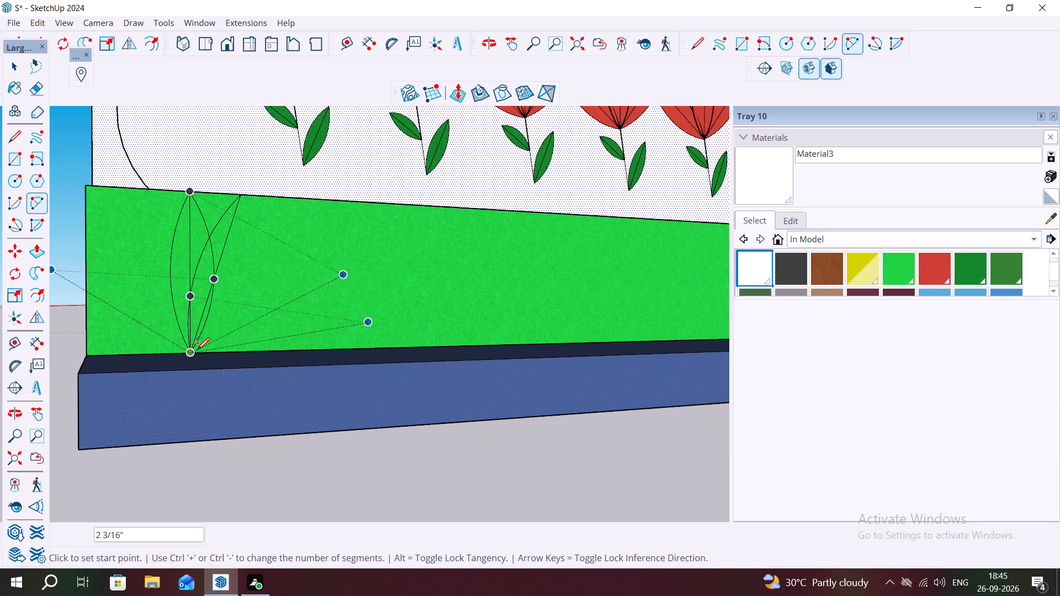
click(197, 350)
click(245, 196)
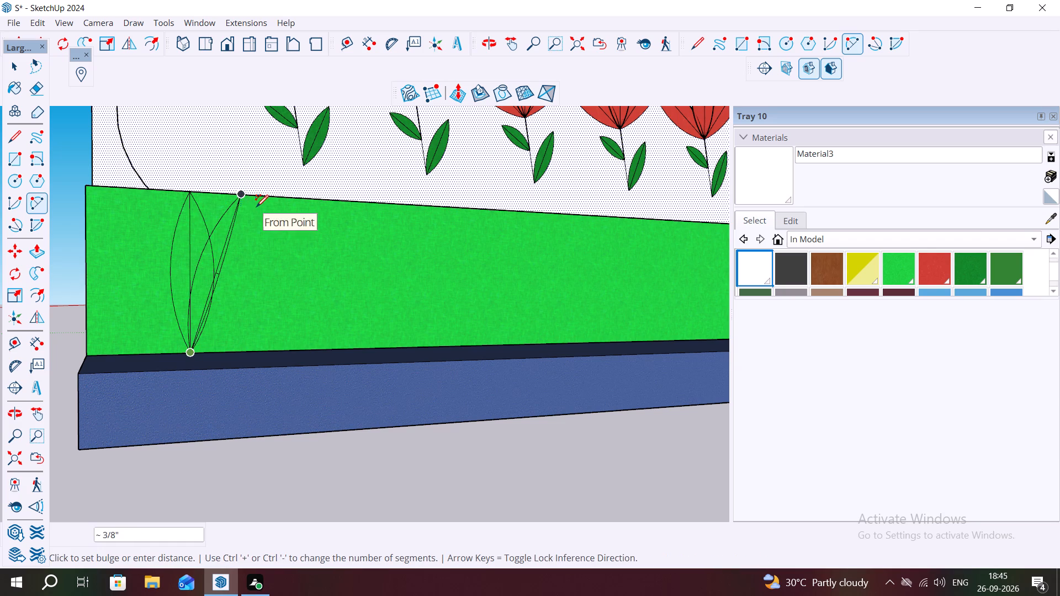
click(257, 213)
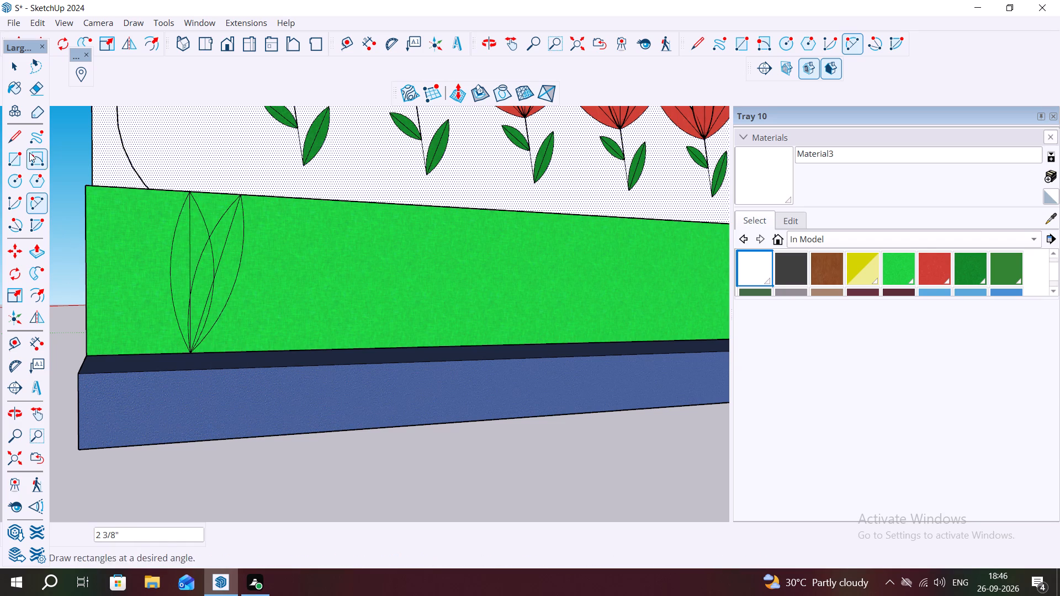
Add a petal leaning towards the corner: a centre line of about 1' 6 13/16" from the shared base, with arcs bulging about 2 3/8" and 1 11/16".
click(17, 139)
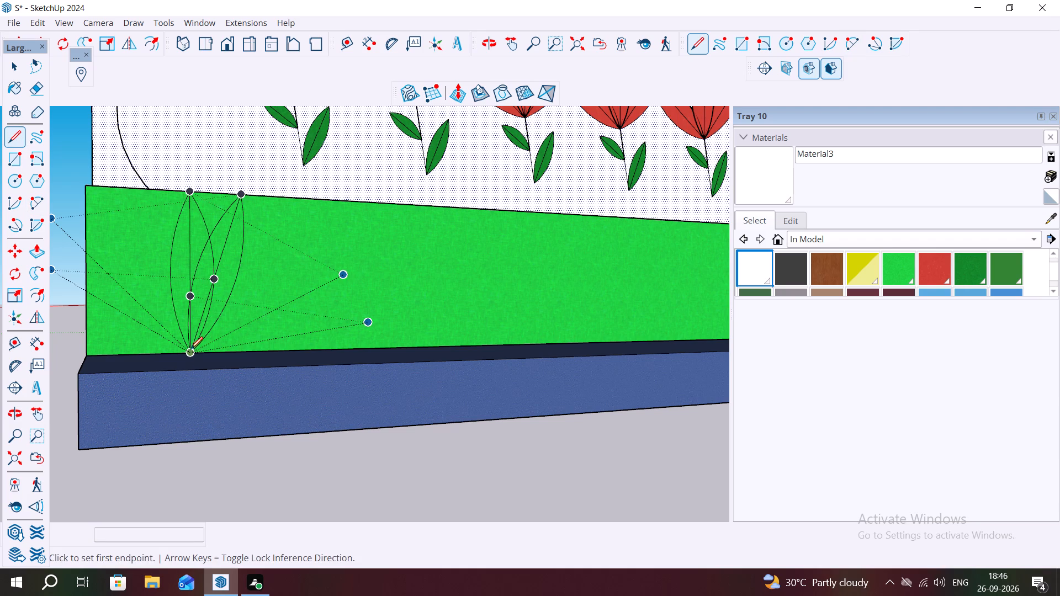
click(191, 350)
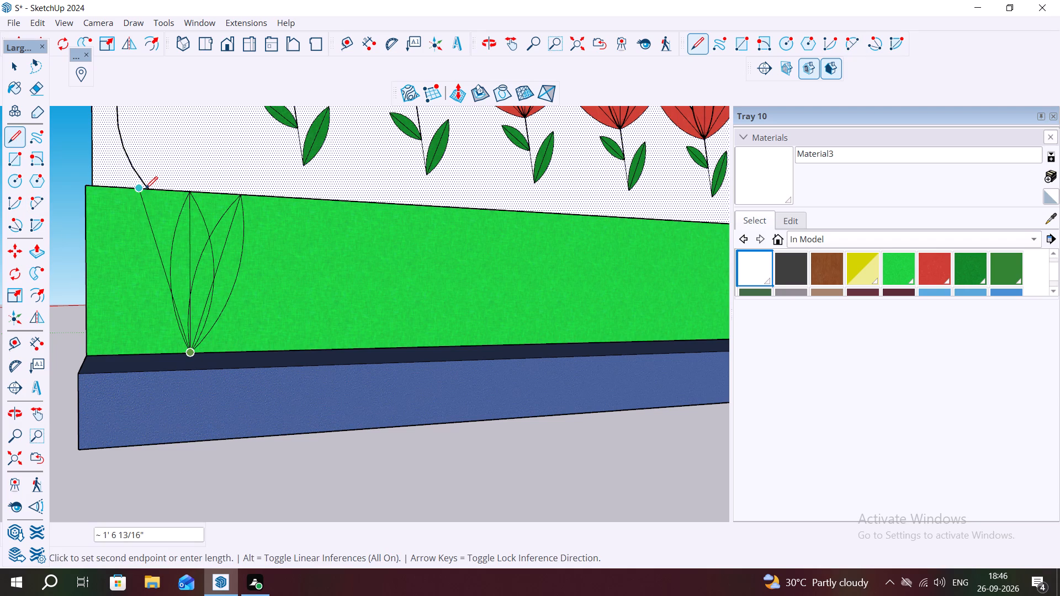
click(140, 189)
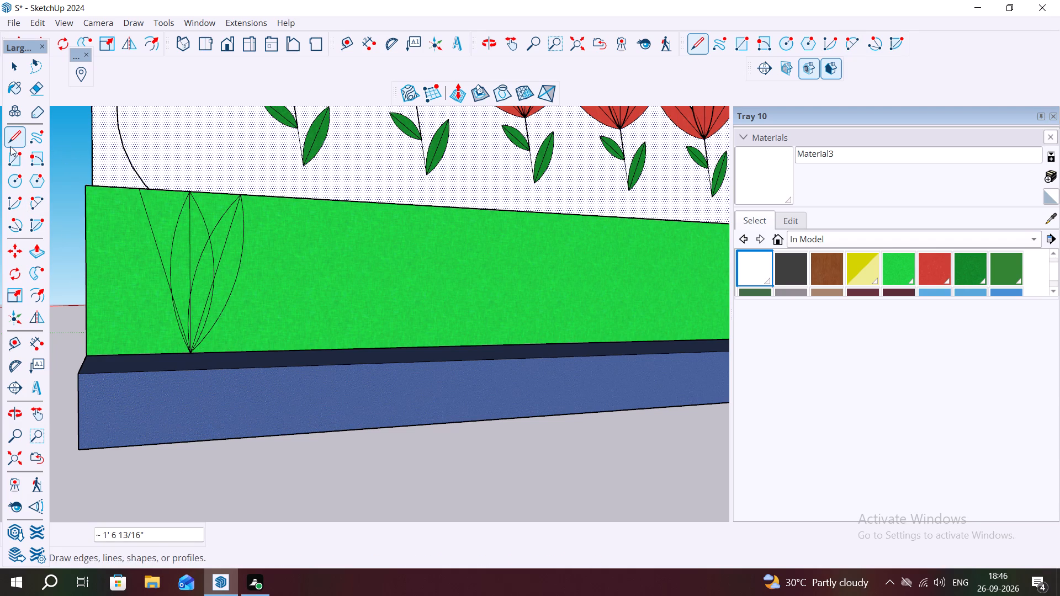
click(33, 198)
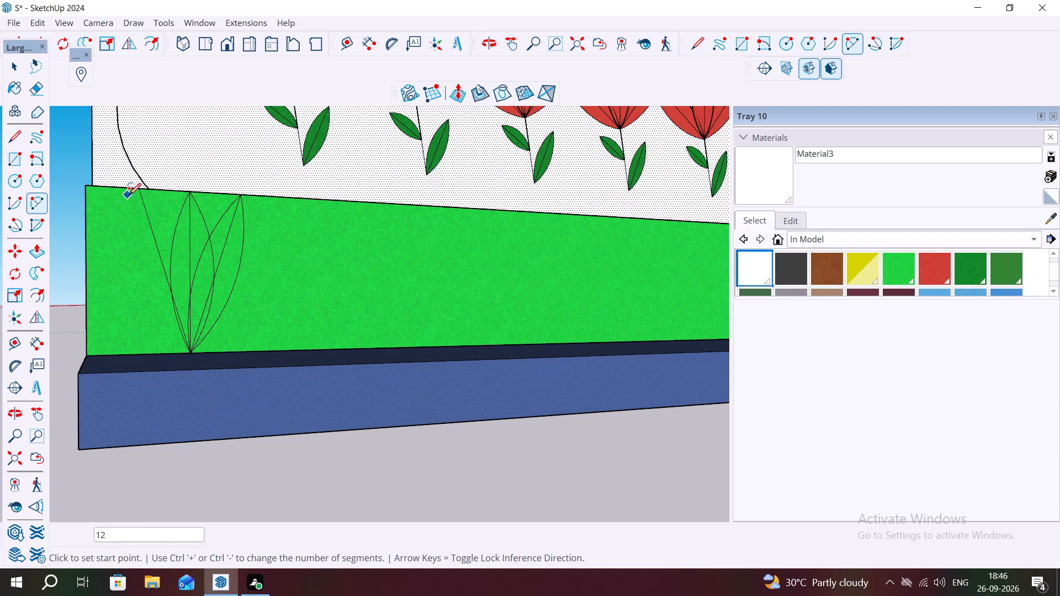
click(137, 187)
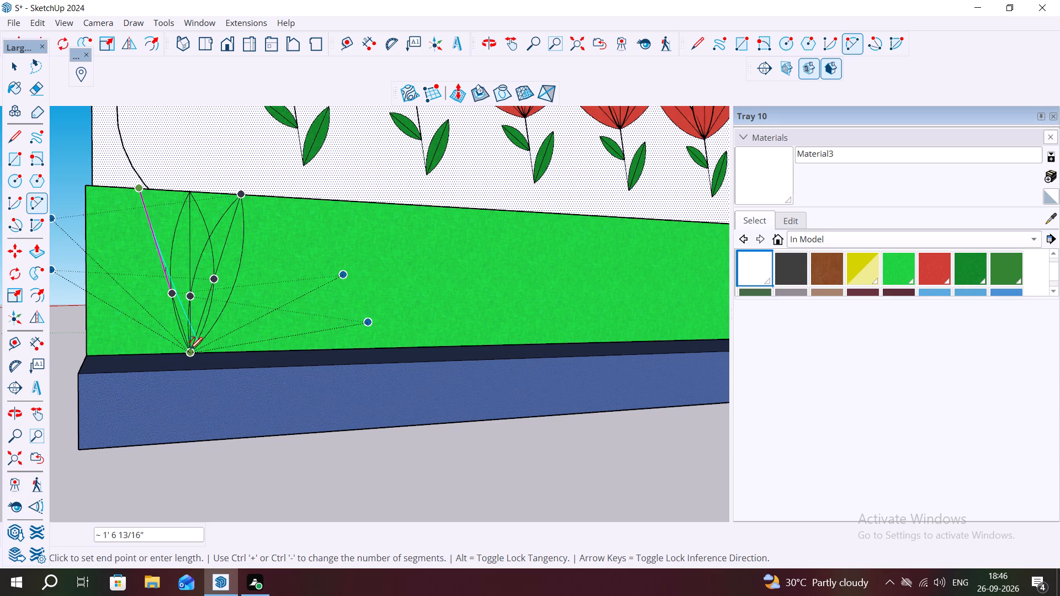
scroll(185, 345, up, 4)
click(193, 353)
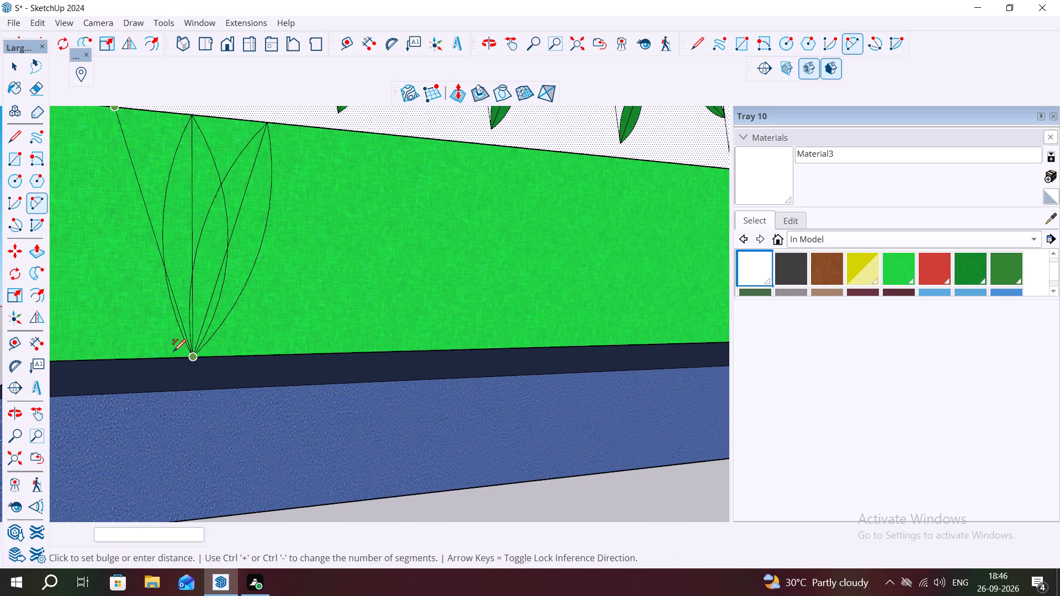
click(160, 349)
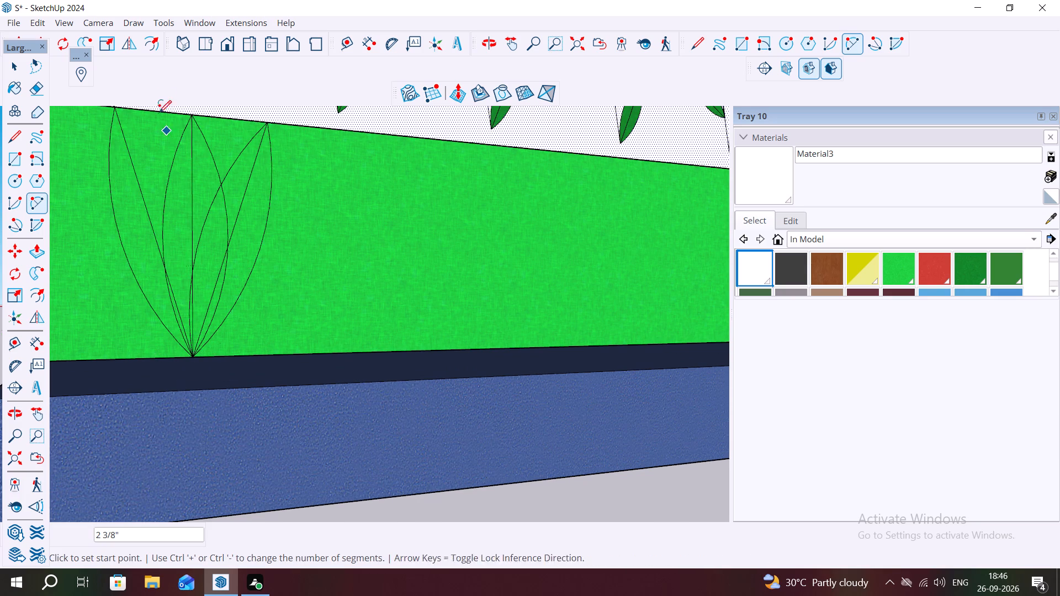
drag(114, 110, 119, 116)
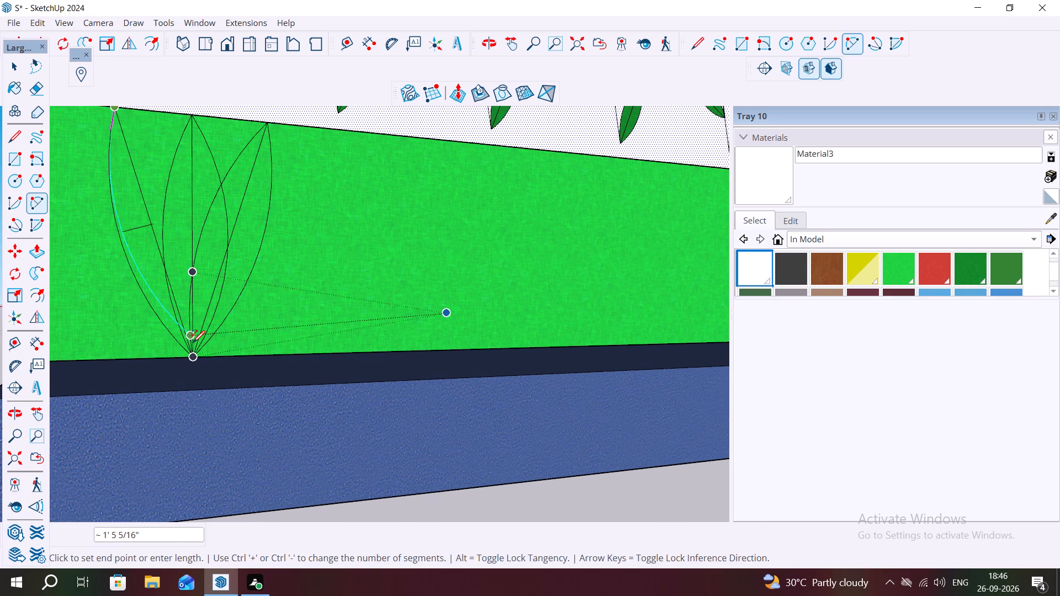
click(194, 355)
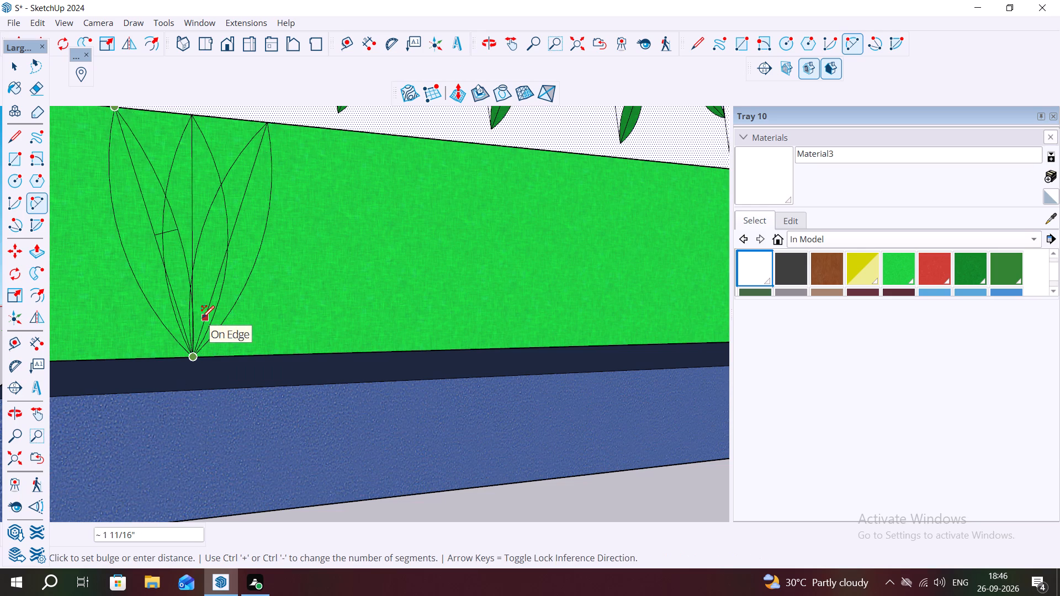
click(202, 318)
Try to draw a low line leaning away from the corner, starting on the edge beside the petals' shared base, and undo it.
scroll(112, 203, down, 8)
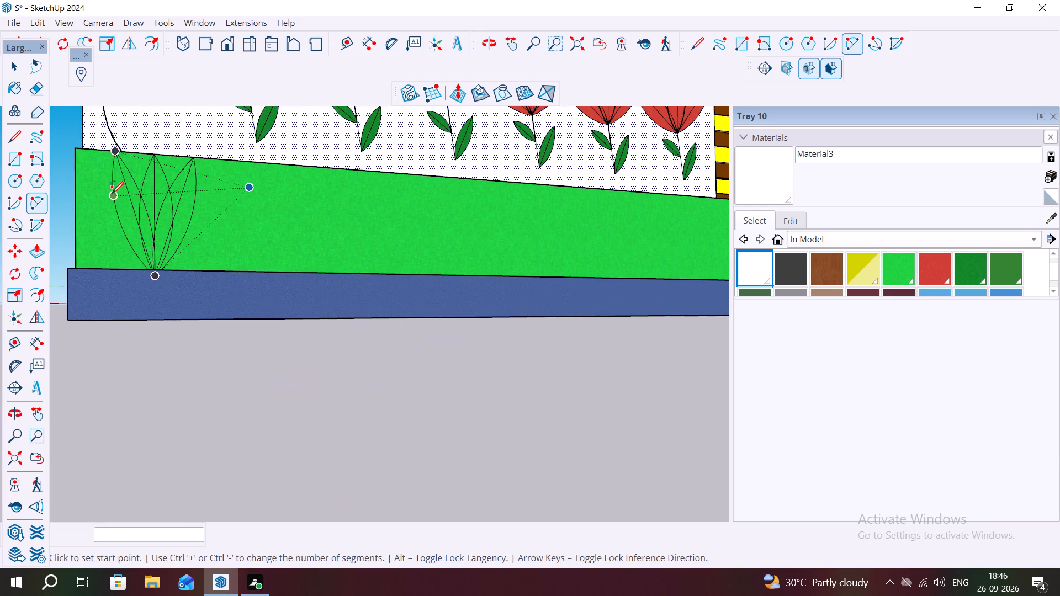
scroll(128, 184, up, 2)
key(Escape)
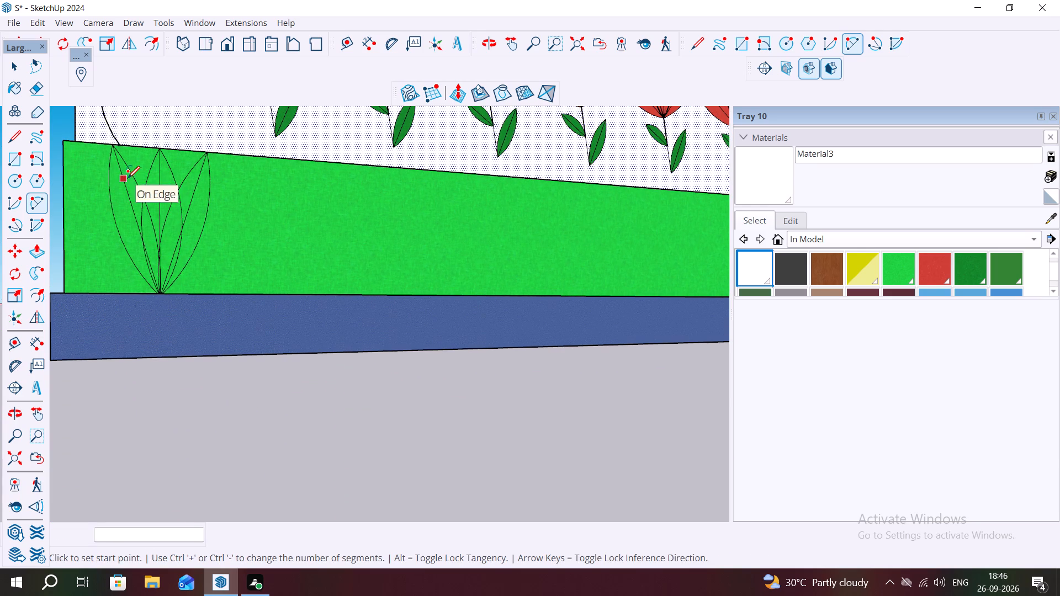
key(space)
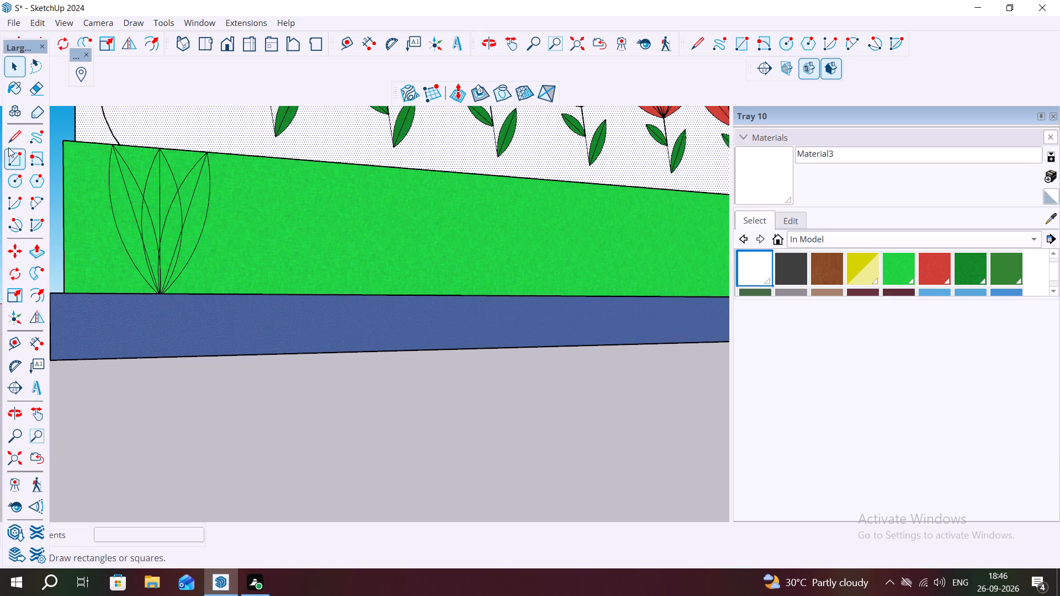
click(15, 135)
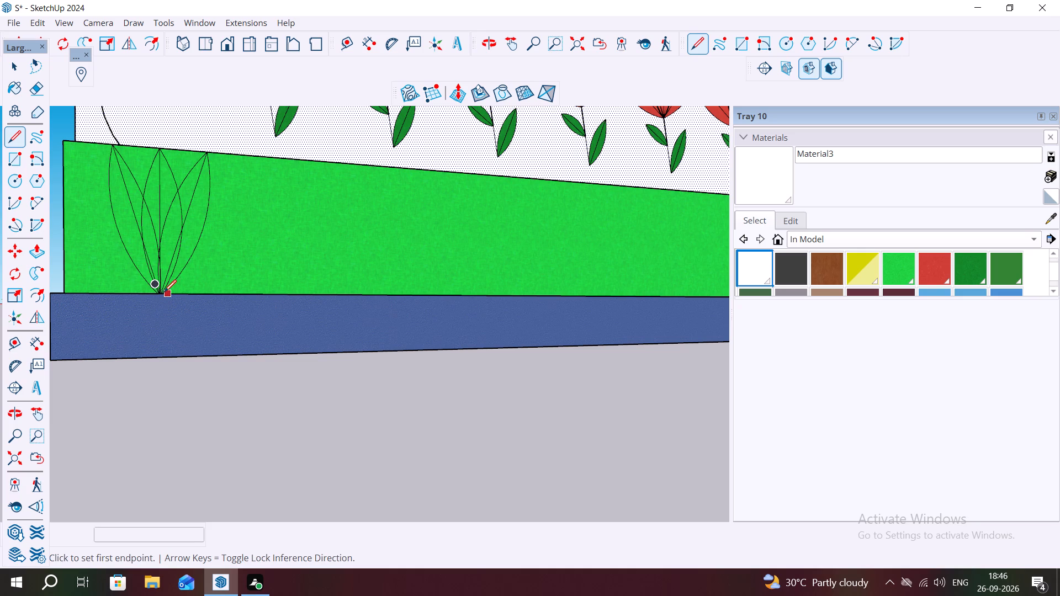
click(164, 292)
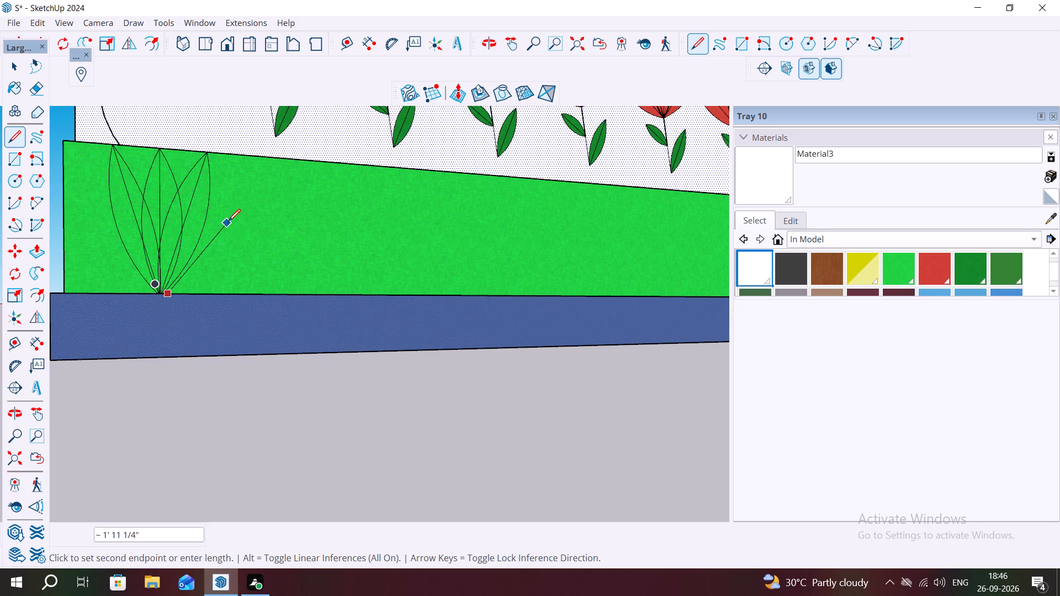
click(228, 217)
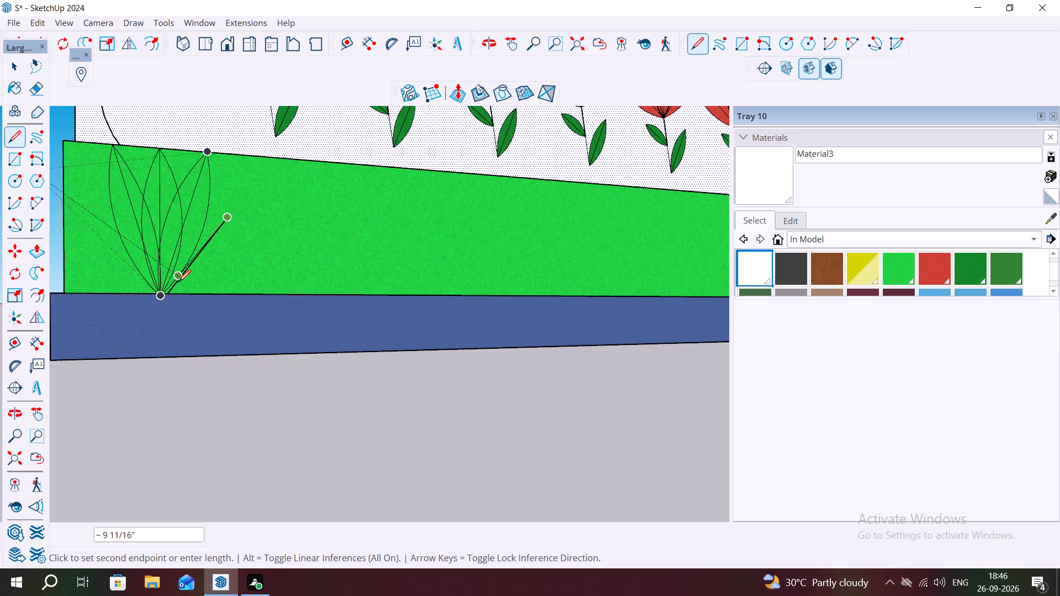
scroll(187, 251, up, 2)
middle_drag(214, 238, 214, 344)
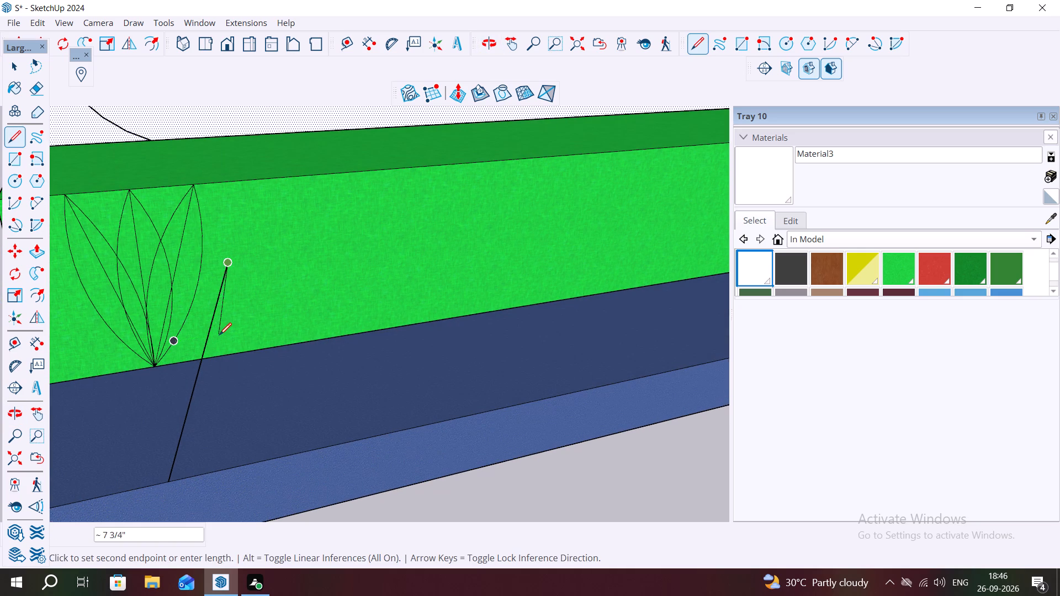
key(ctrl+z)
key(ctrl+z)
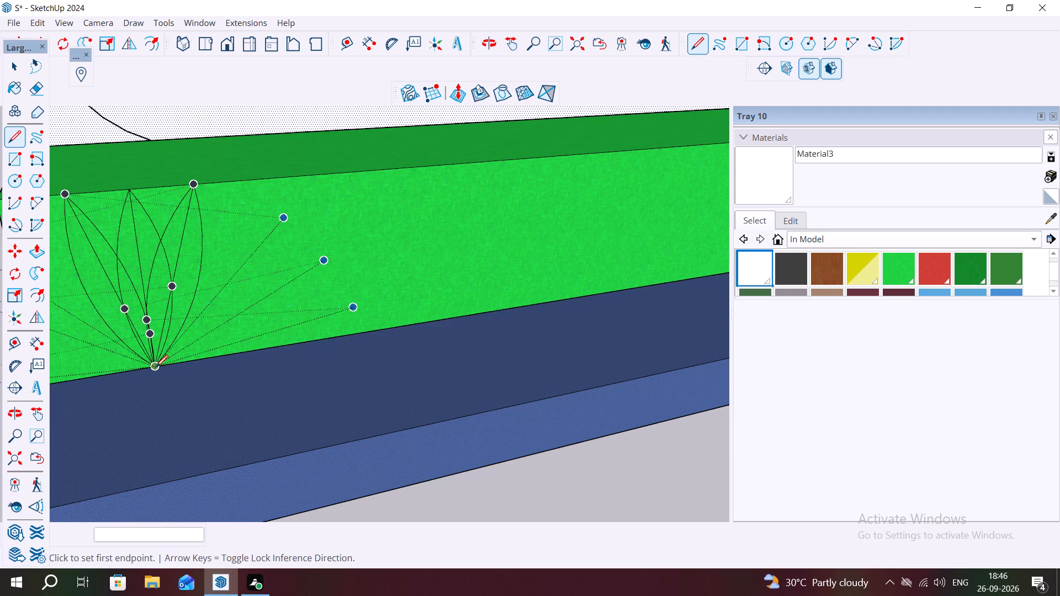
Draw two low centre lines from the petals' shared base: about 1' 5/16" leaning away from the corner and about 9 7/8" leaning towards it.
click(156, 367)
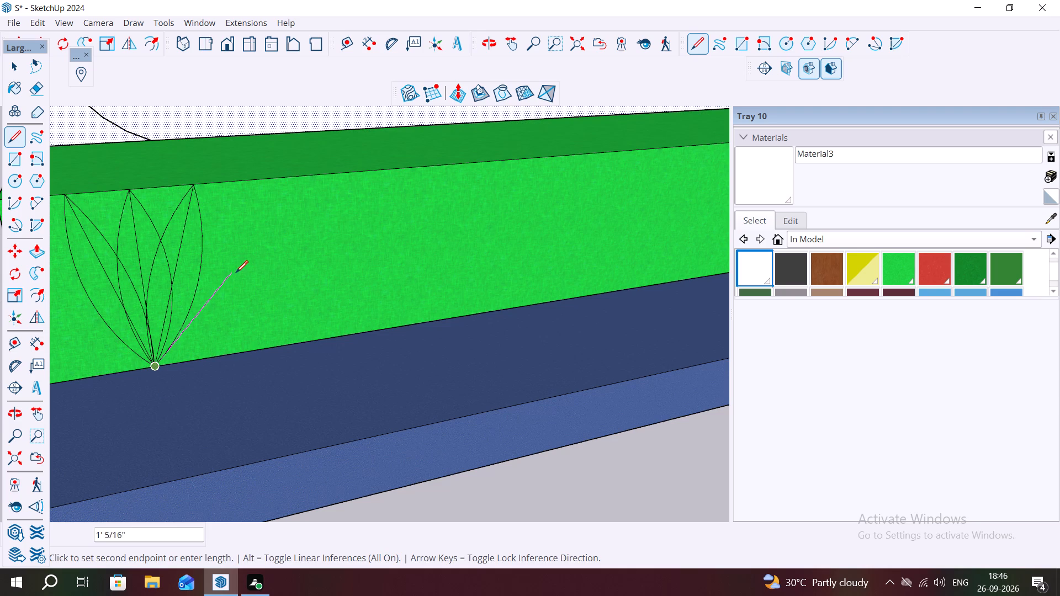
click(233, 264)
scroll(234, 260, down, 3)
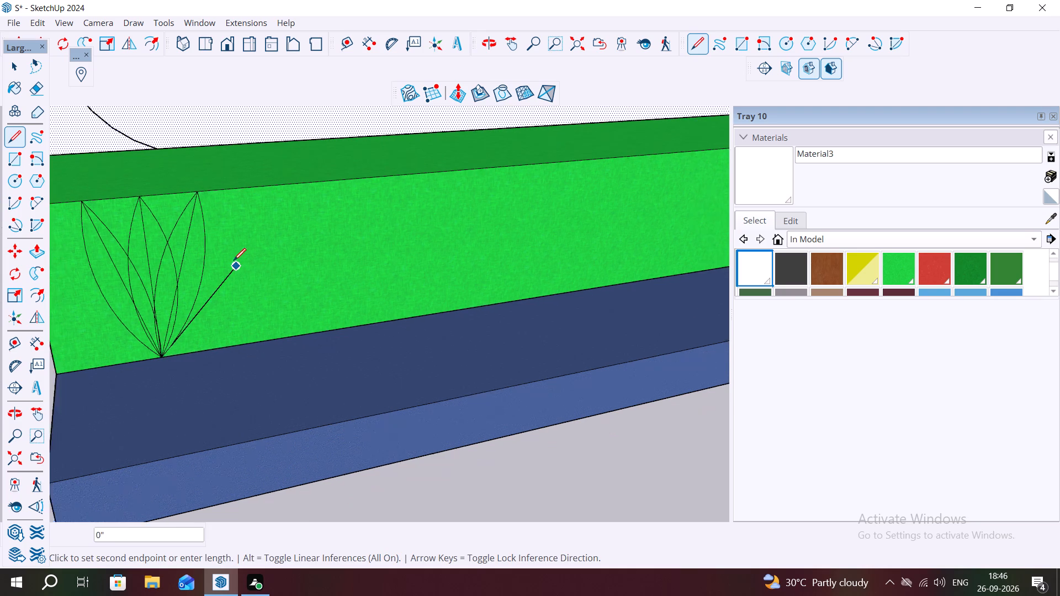
scroll(179, 336, up, 6)
key(space)
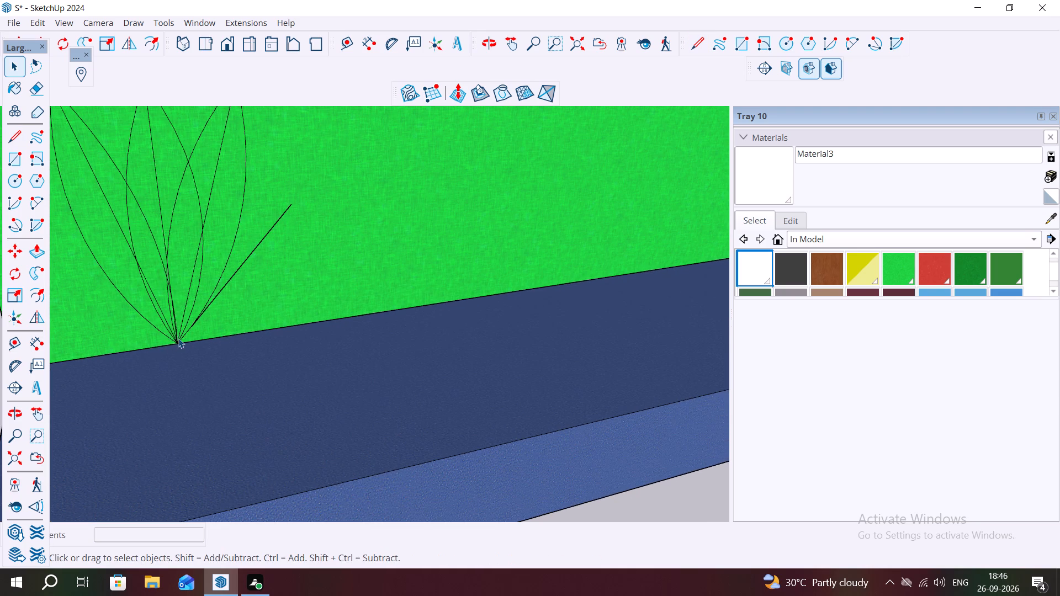
key(l)
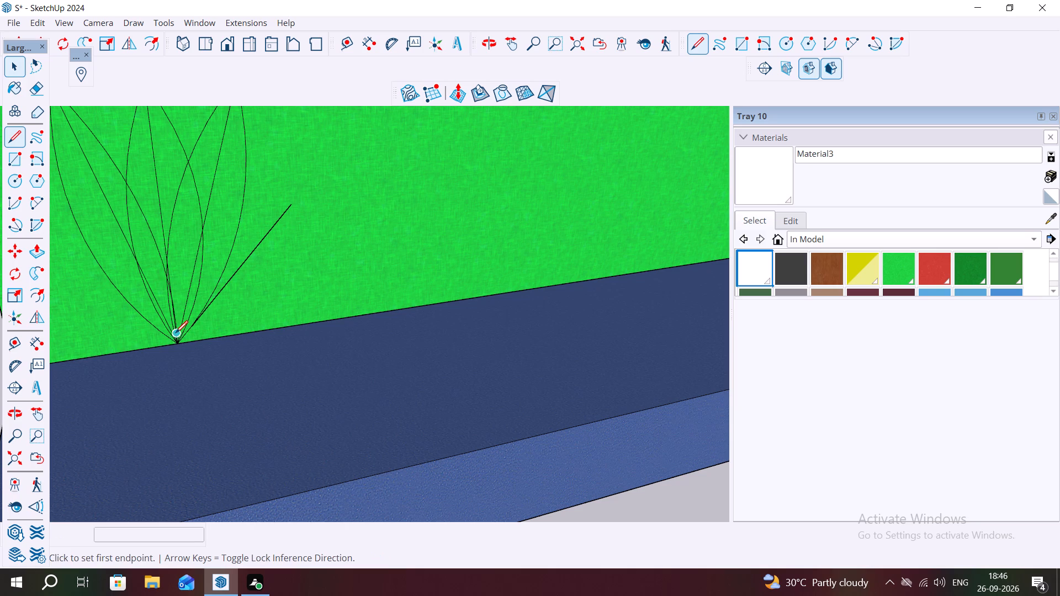
click(176, 346)
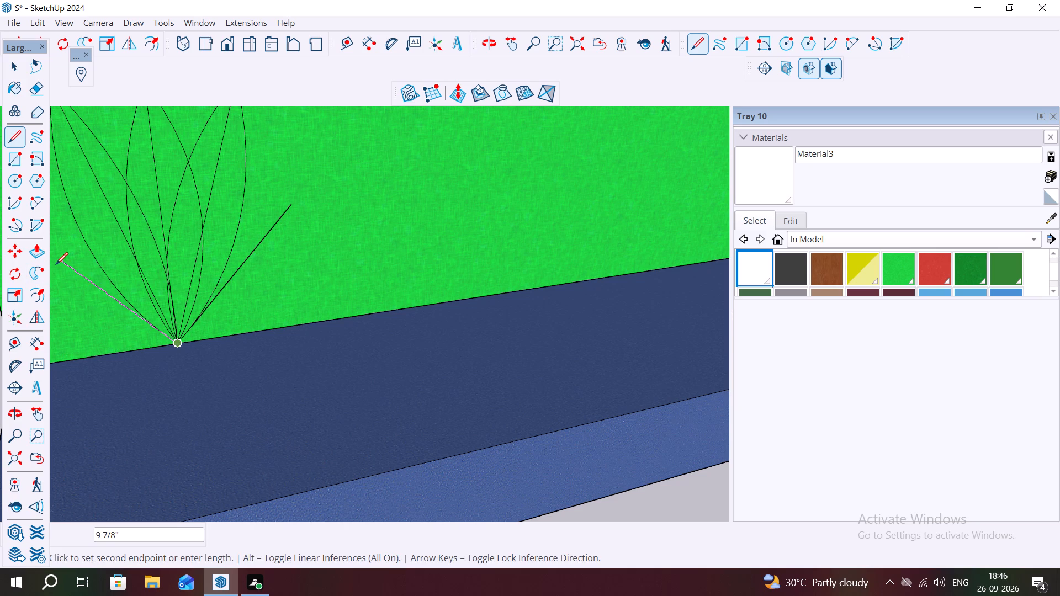
click(56, 264)
key(Escape)
Turn the low line towards the corner into a petal with arcs bulging about 1 1/8" above it and 1 13/16" below it.
scroll(182, 276, up, 1)
scroll(210, 261, down, 3)
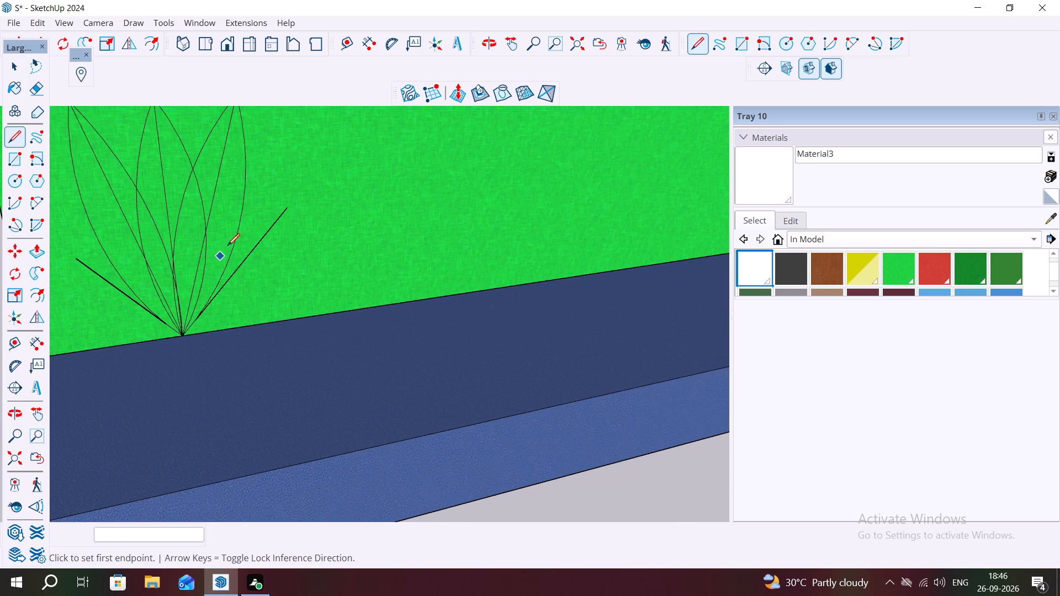
scroll(227, 246, down, 3)
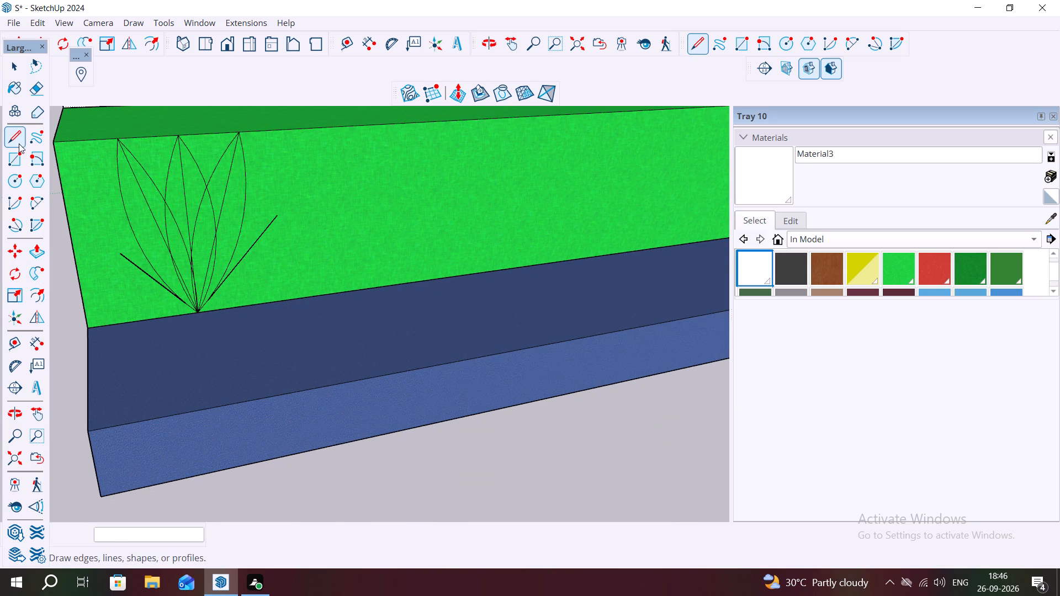
click(34, 199)
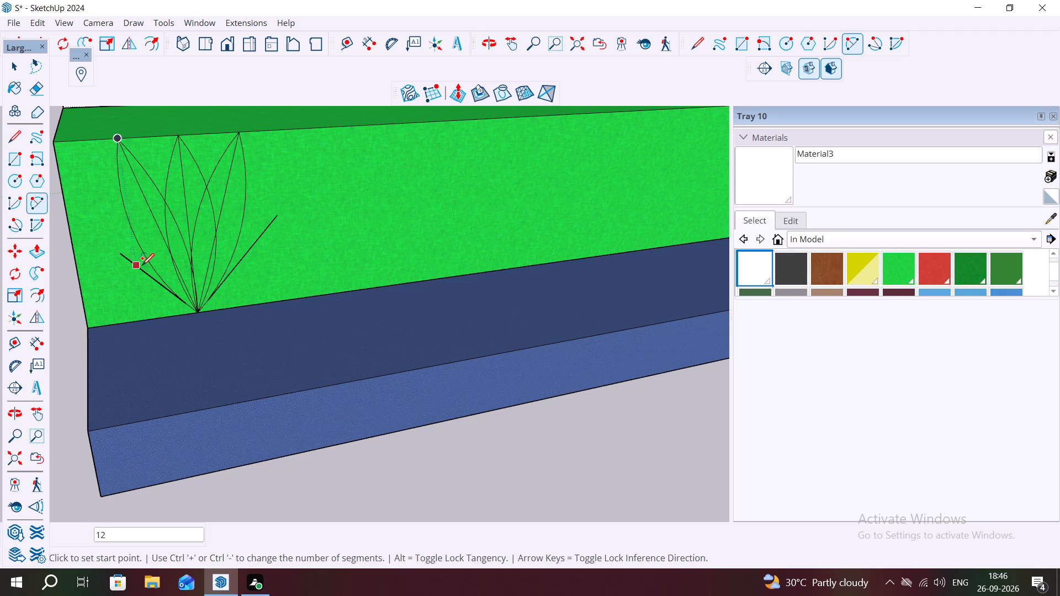
drag(118, 252, 129, 252)
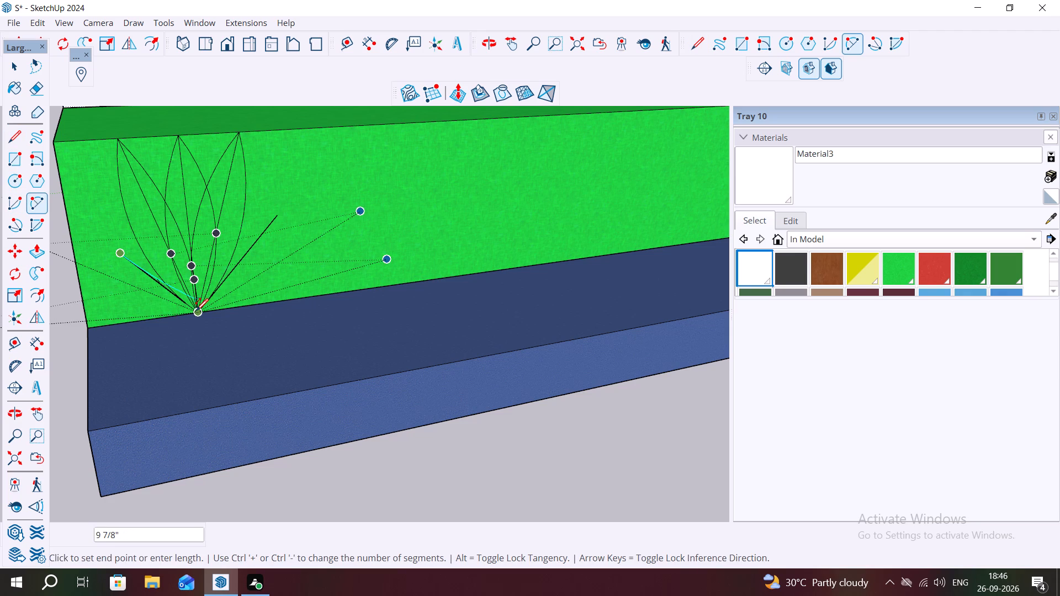
scroll(199, 296, up, 8)
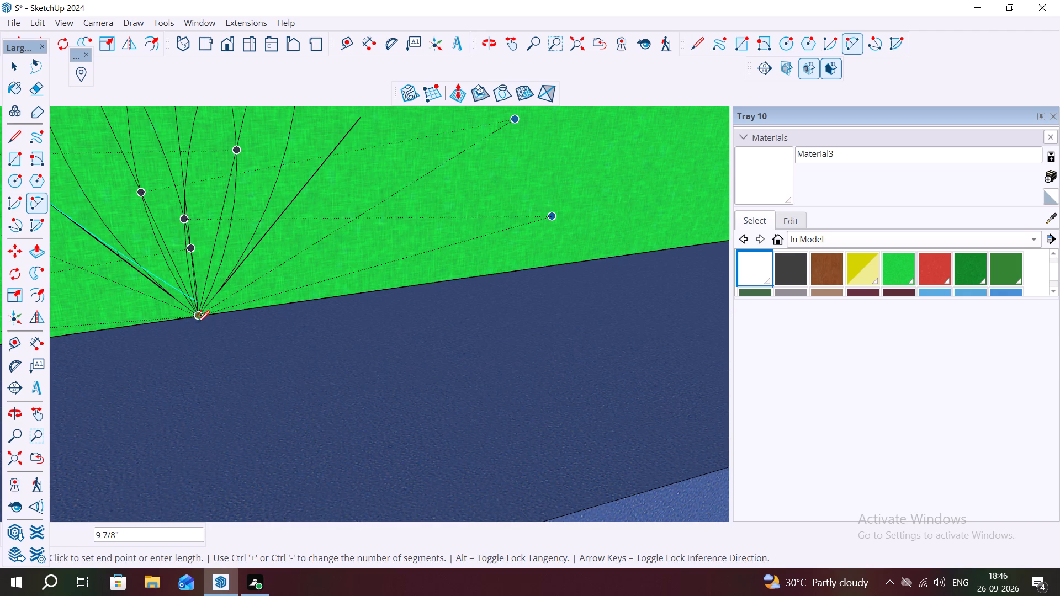
click(195, 322)
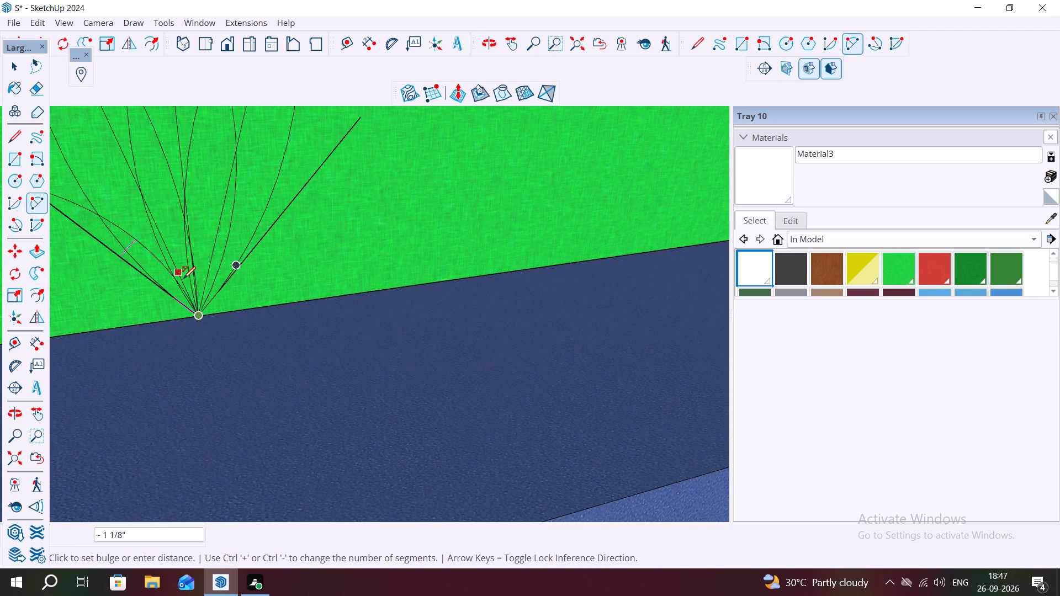
click(183, 277)
scroll(229, 229, down, 3)
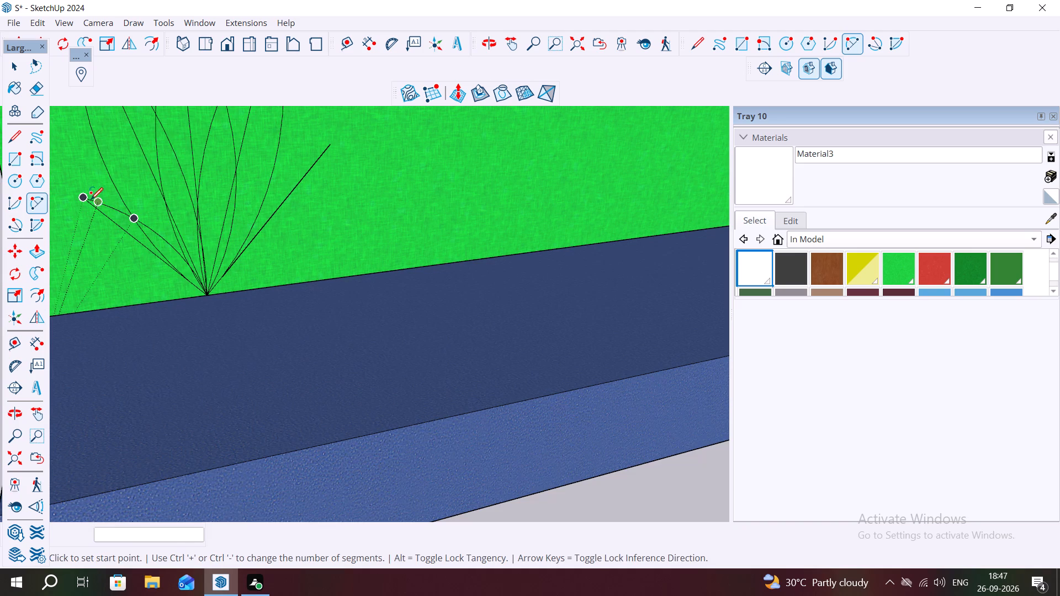
drag(84, 197, 92, 207)
click(204, 299)
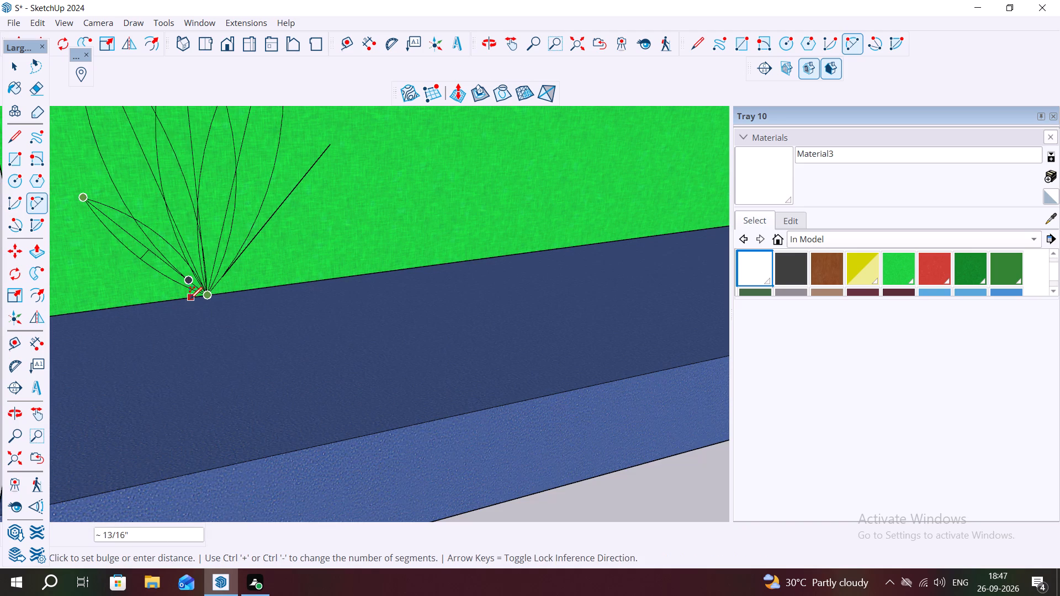
click(170, 301)
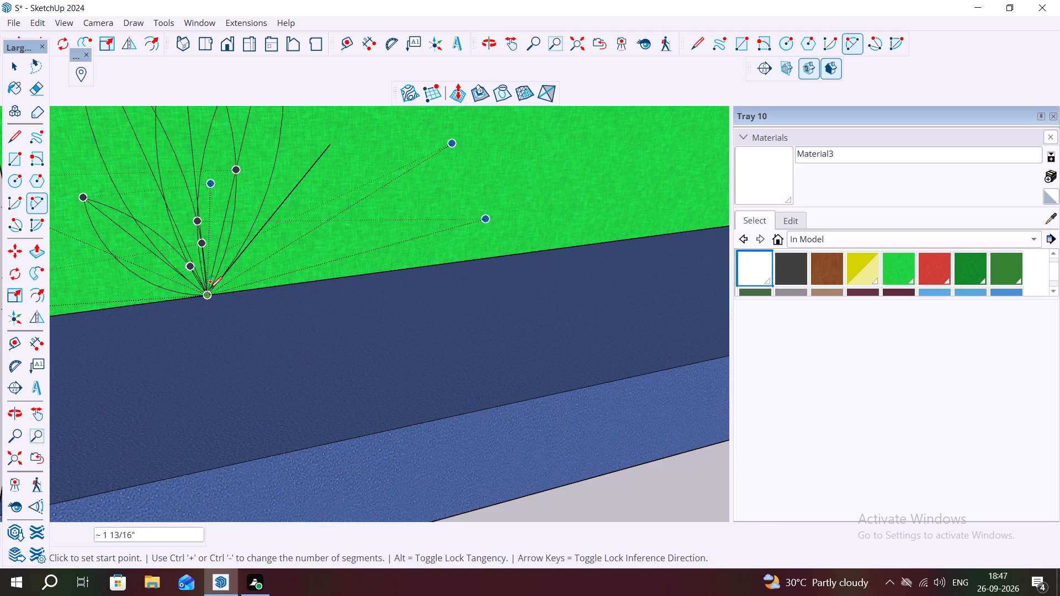
Turn the low line leaning away from the corner into a petal with arcs bulging about 1 5/16" above it and 1 1/4" below it.
click(205, 299)
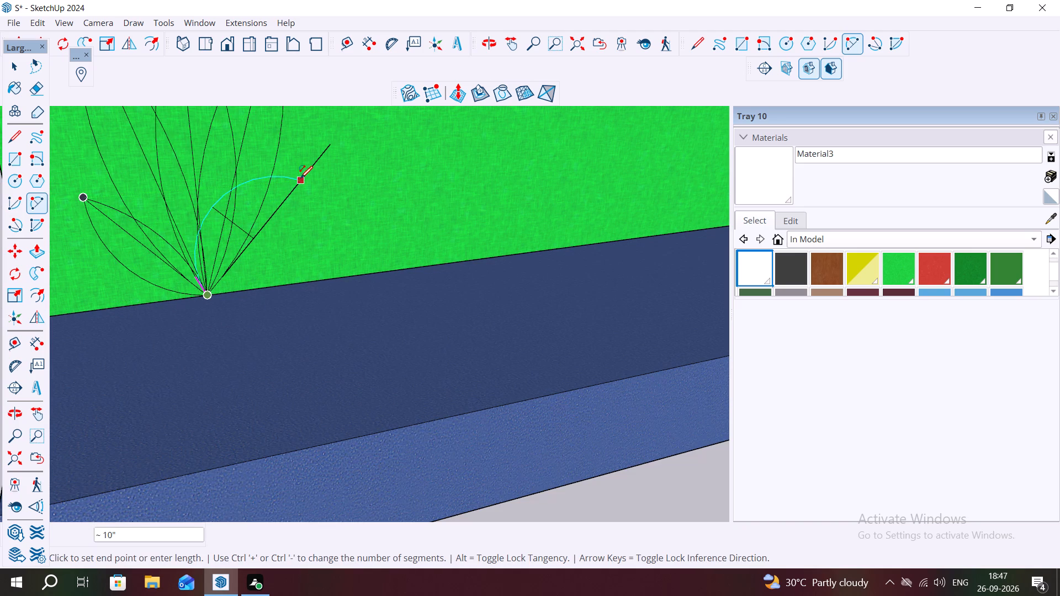
click(303, 184)
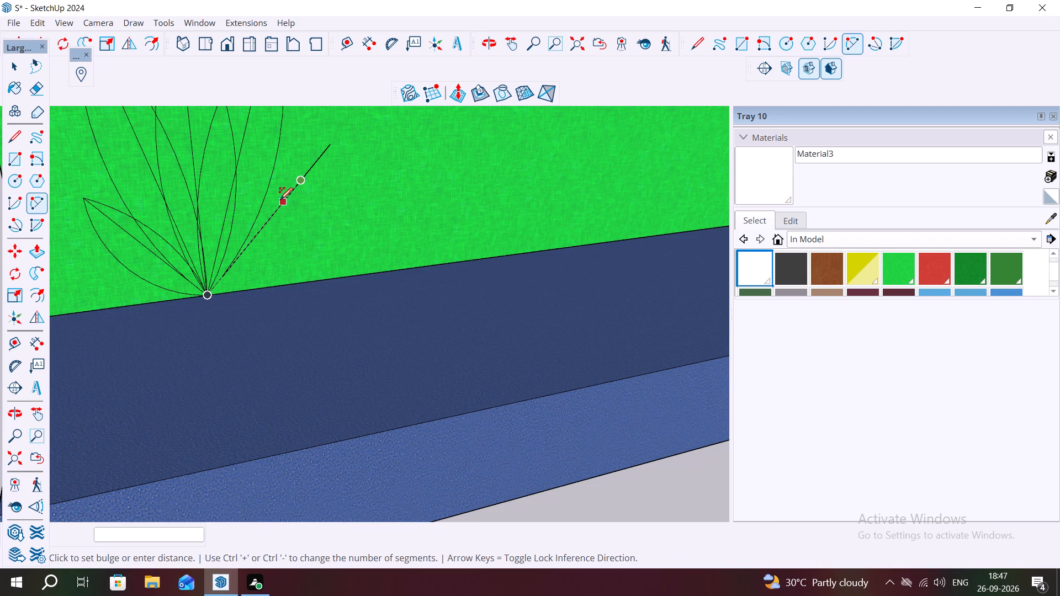
click(272, 189)
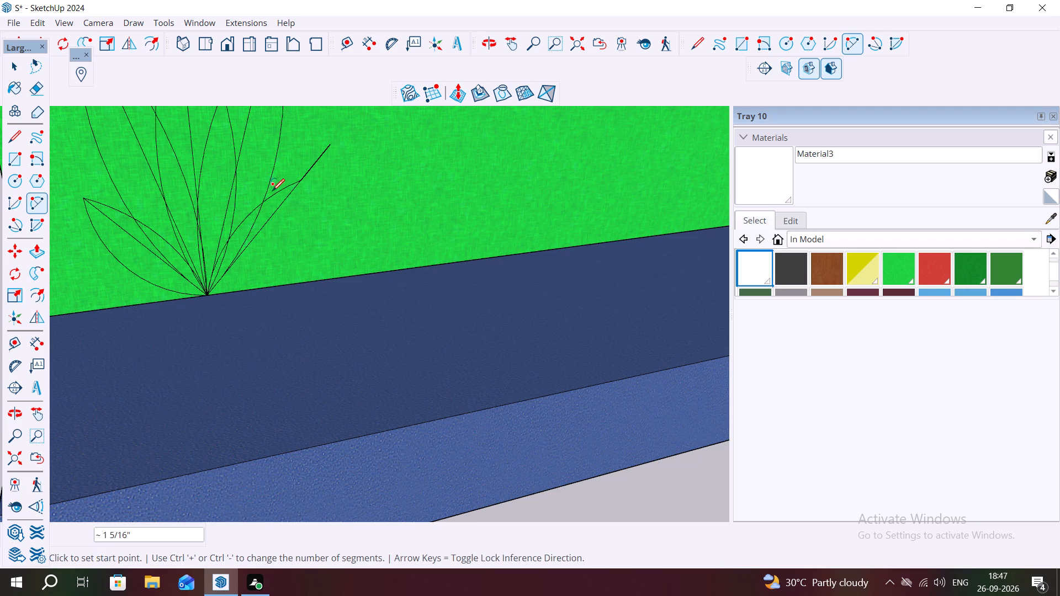
click(208, 294)
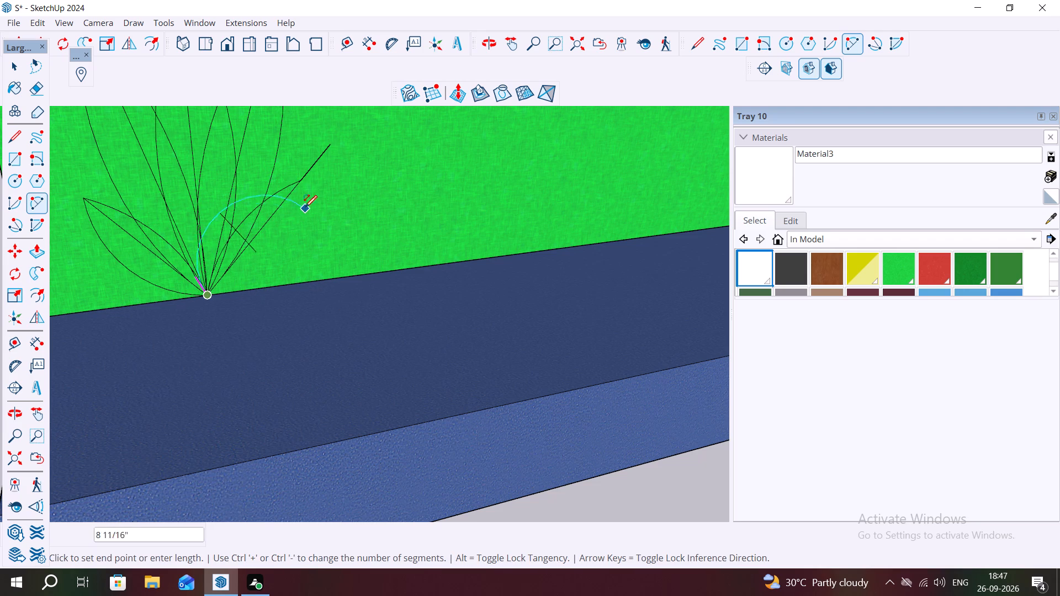
click(298, 182)
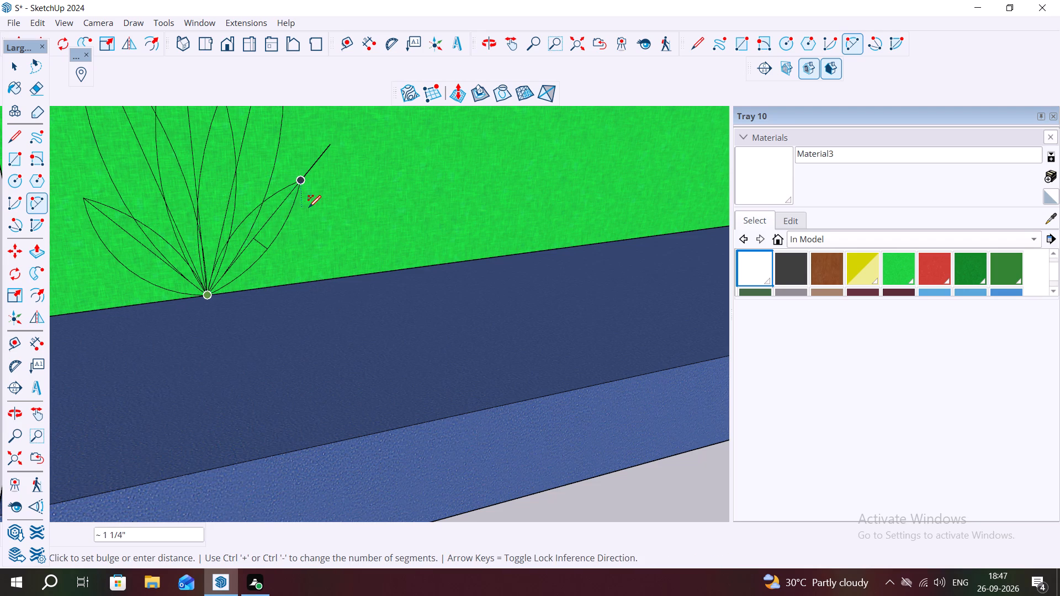
click(316, 207)
Delete the leftover piece of centre line sticking out beyond the tip of the low petal leaning away from the corner.
key(space)
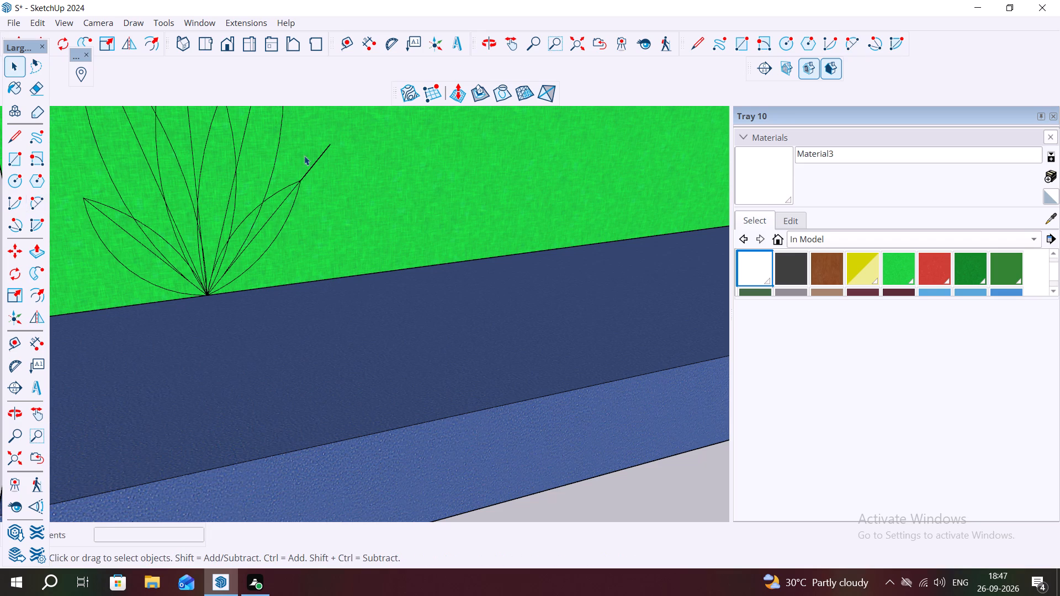
click(312, 164)
key(Delete)
scroll(301, 161, down, 6)
Paint the main faces of the tall petal leaning towards the corner with dark green Color F08 from the Colors collection.
middle_drag(256, 198, 194, 204)
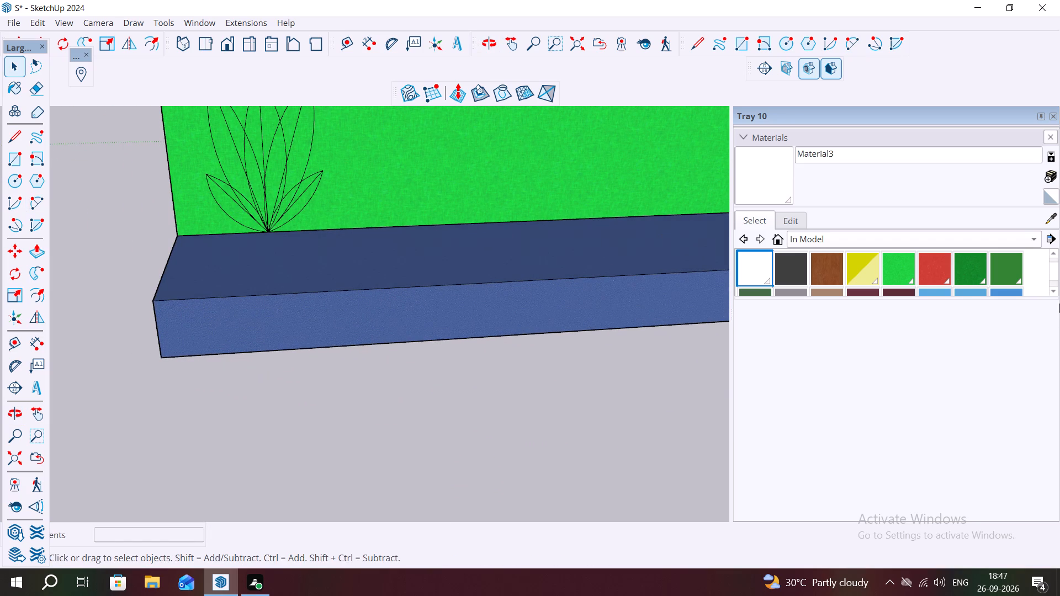
scroll(735, 242, down, 3)
scroll(802, 285, down, 4)
click(881, 243)
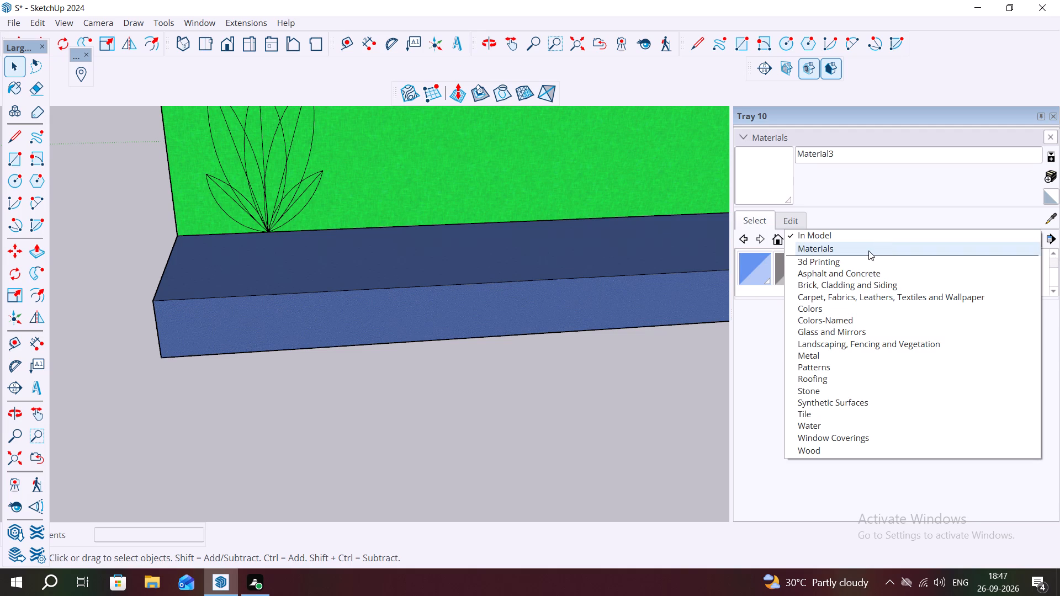
click(820, 310)
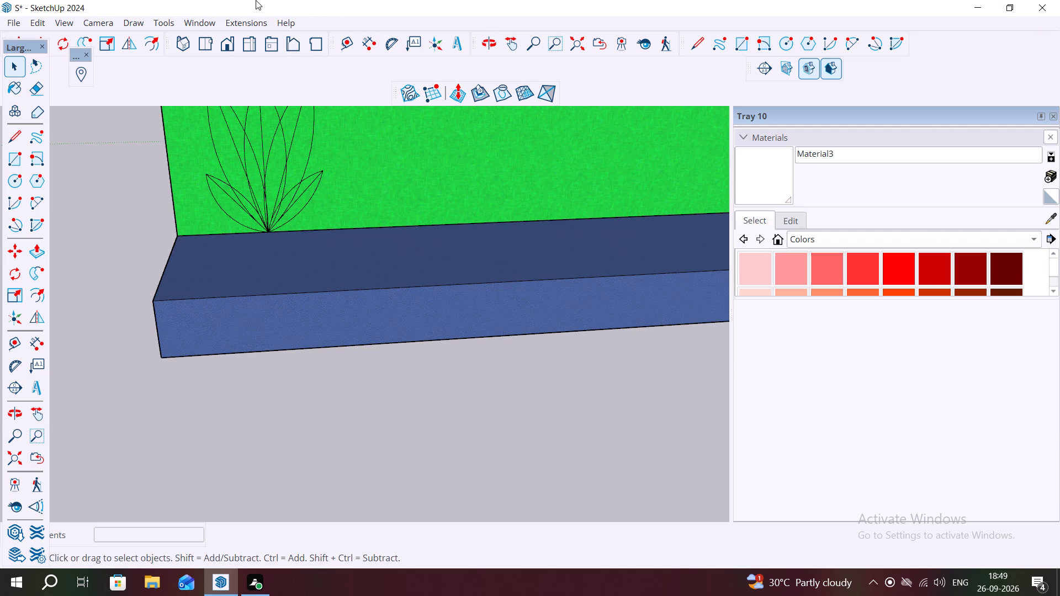
scroll(288, 208, down, 4)
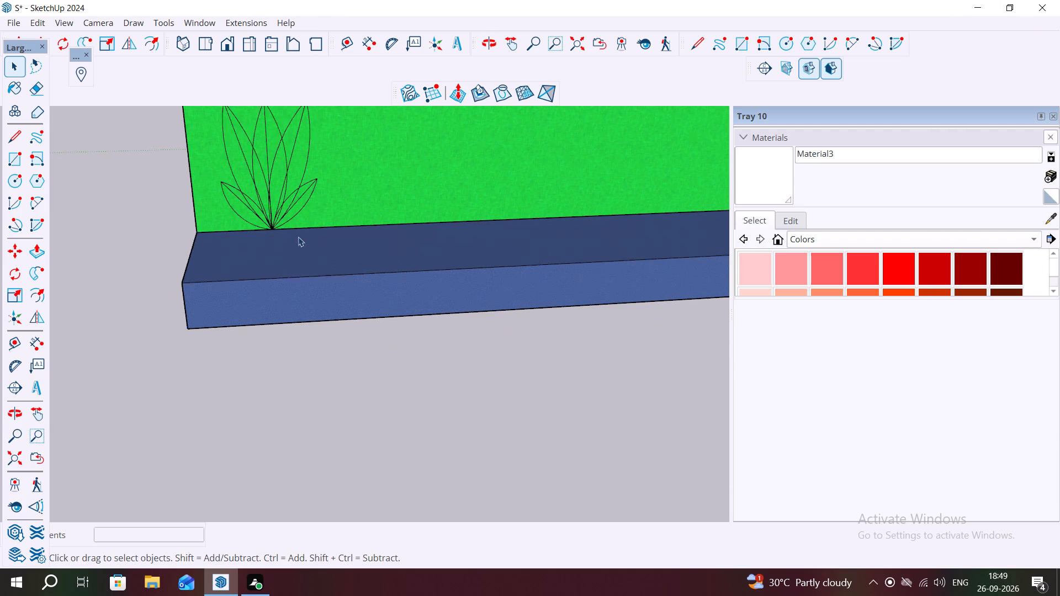
scroll(267, 122, up, 5)
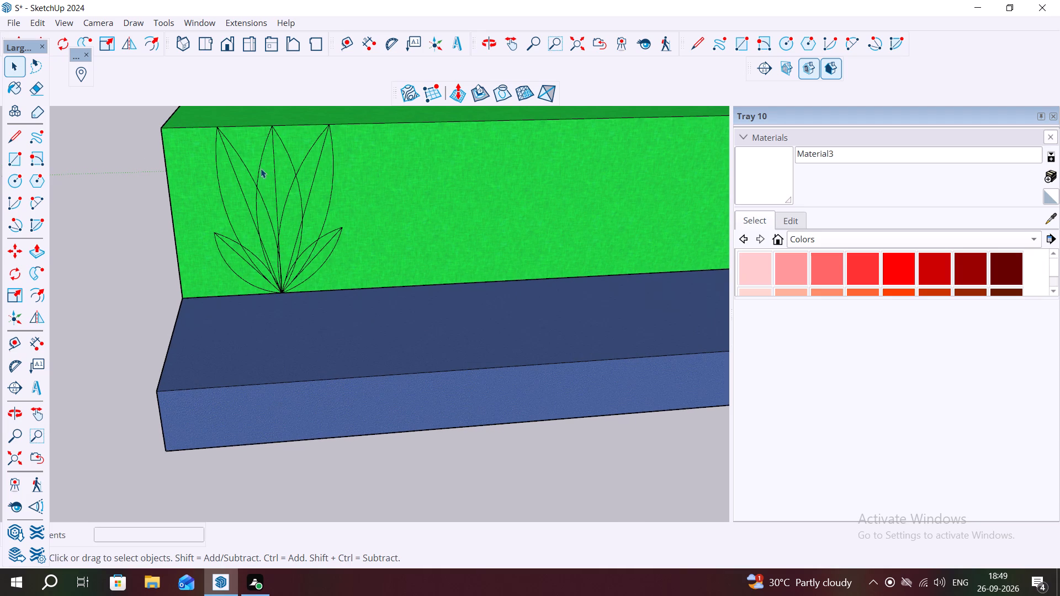
click(262, 171)
scroll(861, 258, down, 2)
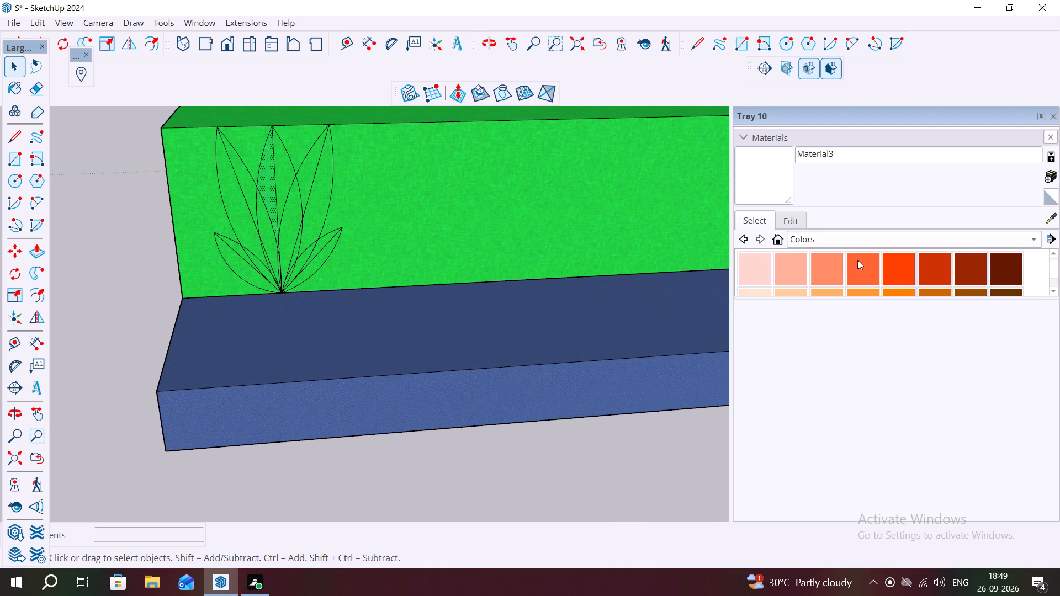
scroll(857, 260, down, 6)
scroll(921, 269, up, 2)
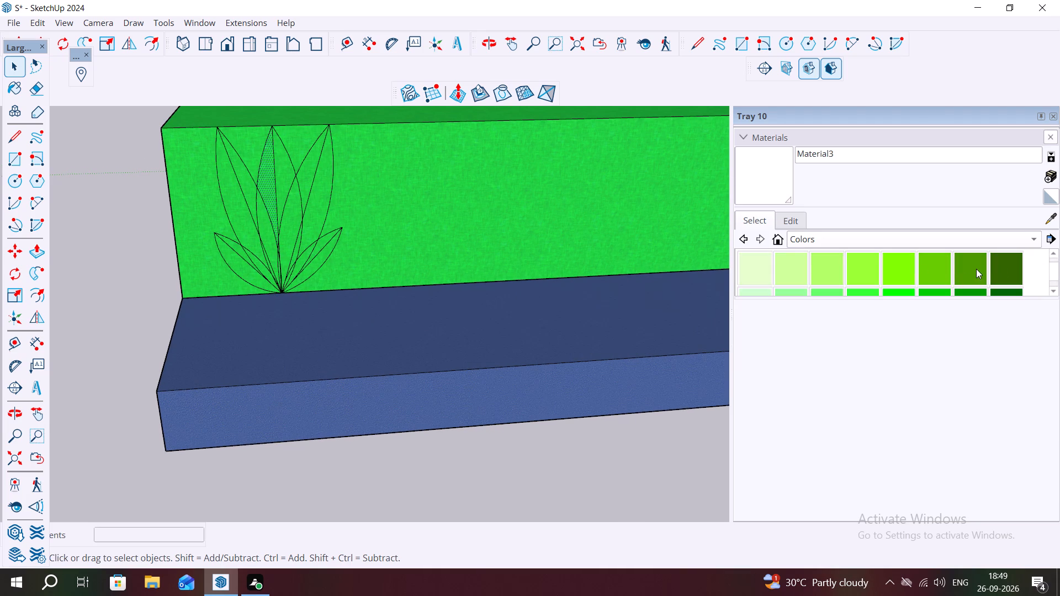
click(525, 206)
scroll(459, 211, down, 6)
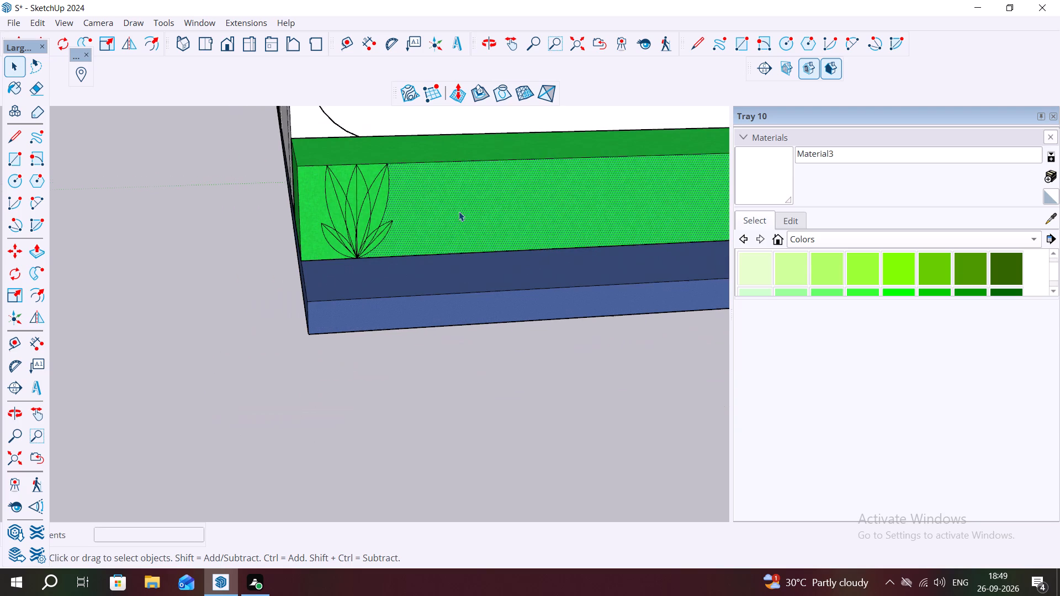
click(1007, 278)
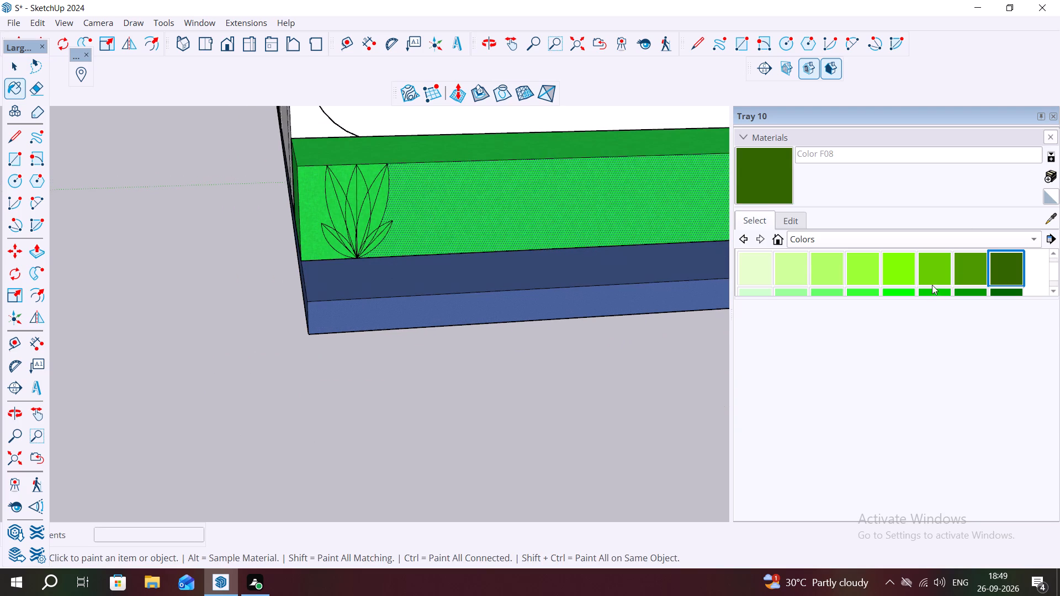
click(331, 200)
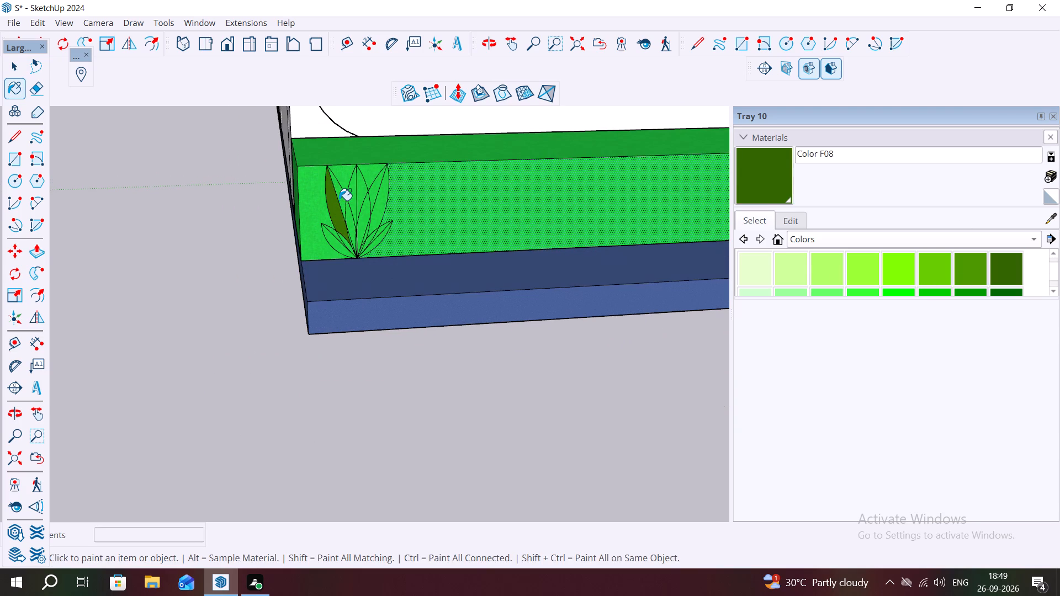
click(339, 200)
scroll(341, 211, up, 8)
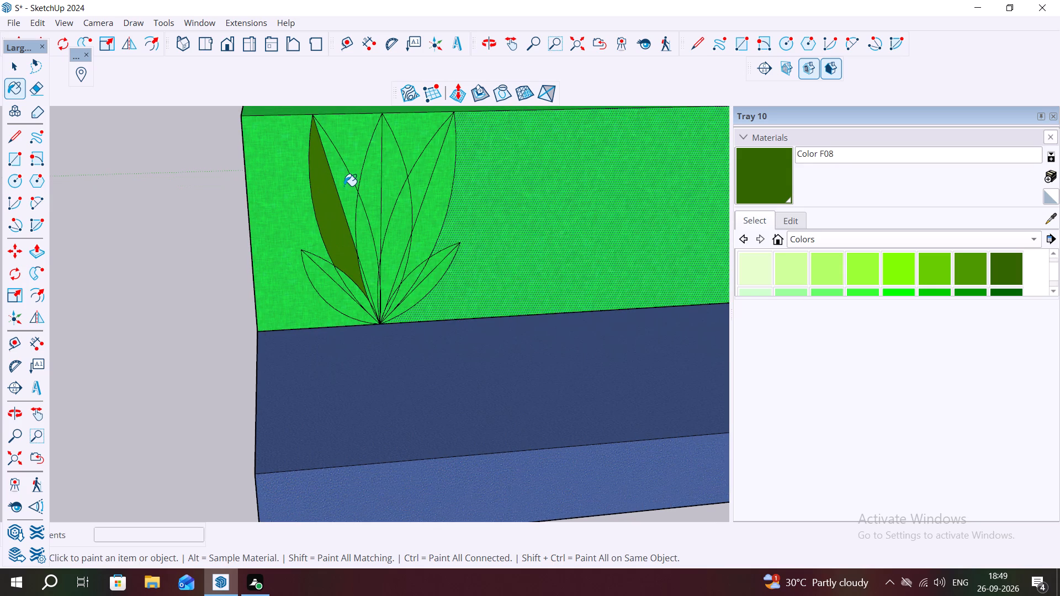
click(344, 186)
click(363, 241)
Paint the remaining slivers at the foot of the tall corner-side petal with Color F08.
scroll(342, 300, up, 5)
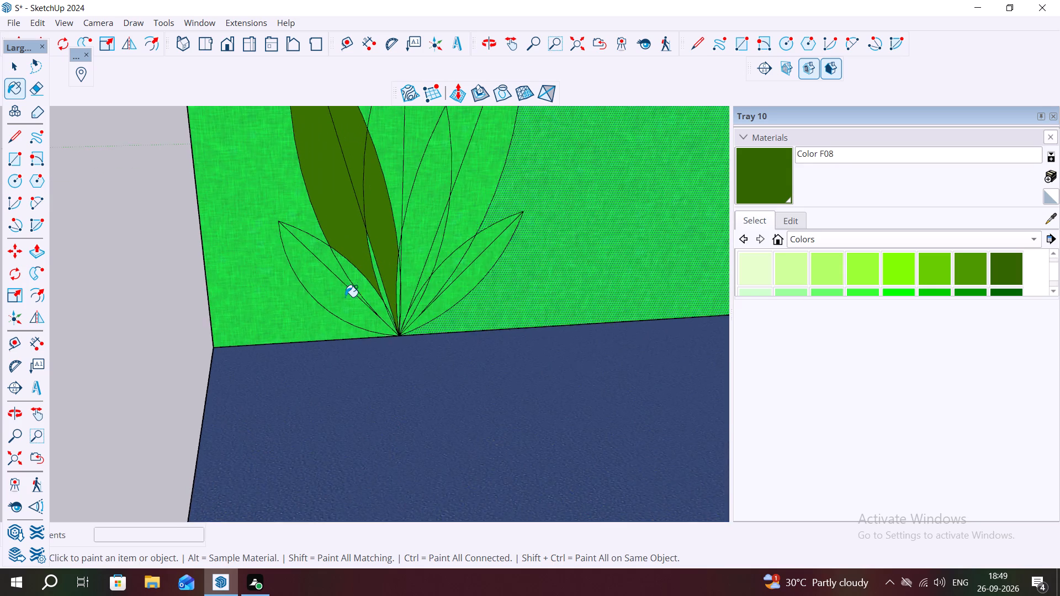
scroll(345, 297, up, 3)
click(375, 291)
click(391, 290)
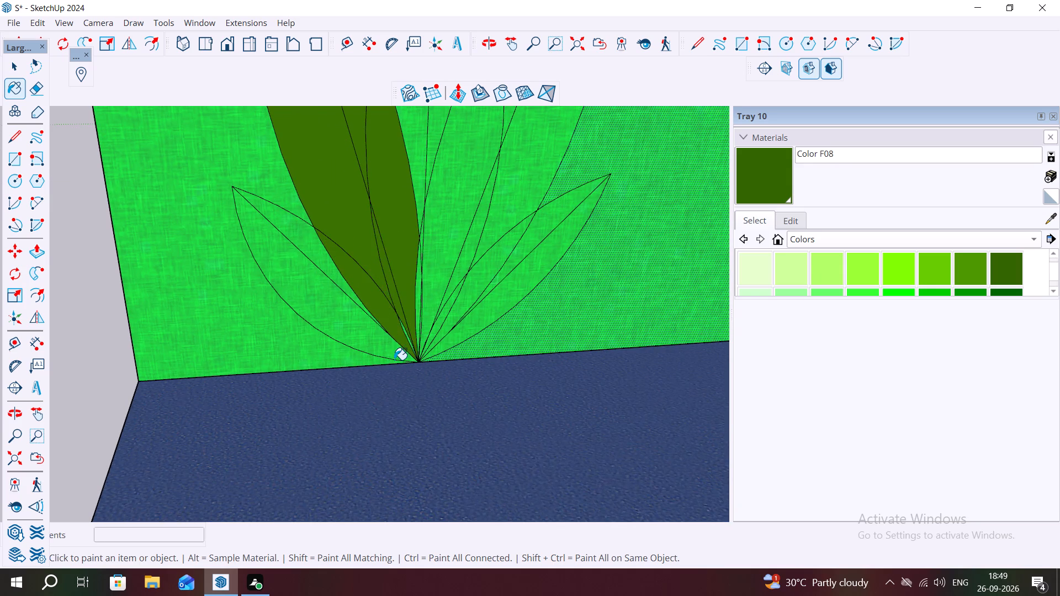
scroll(410, 335, up, 19)
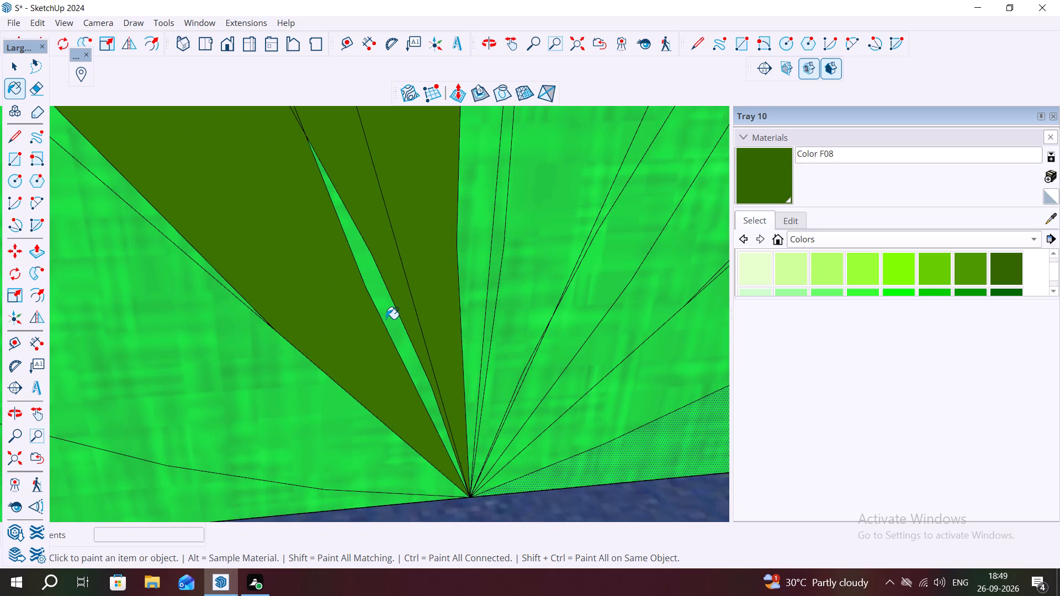
click(386, 319)
Paint the narrow centre-petal faces fanning out from the shared base with Color F08.
scroll(386, 326, down, 3)
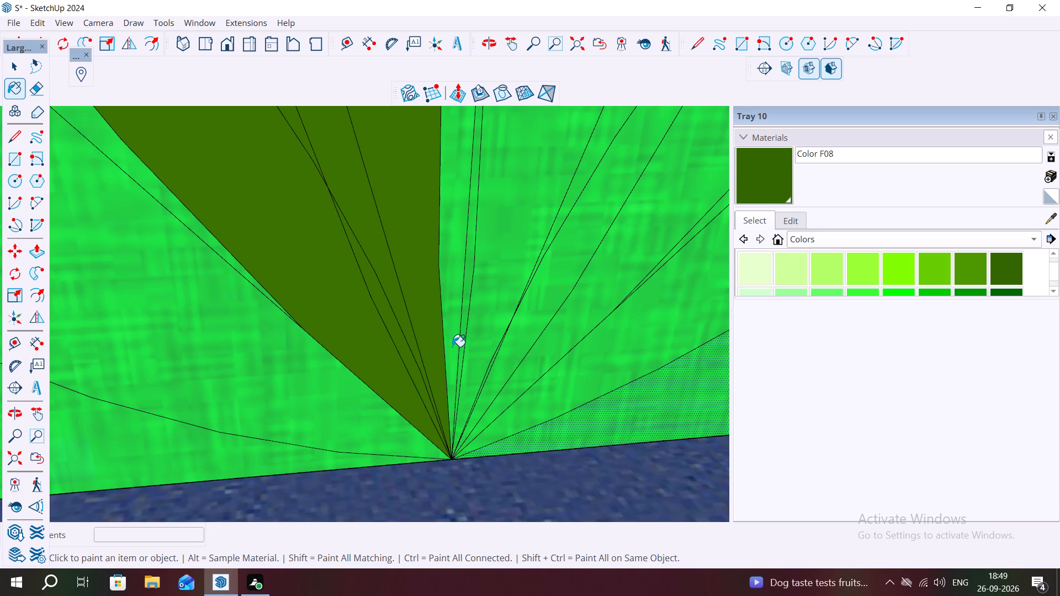
click(452, 347)
scroll(449, 345, up, 9)
click(462, 424)
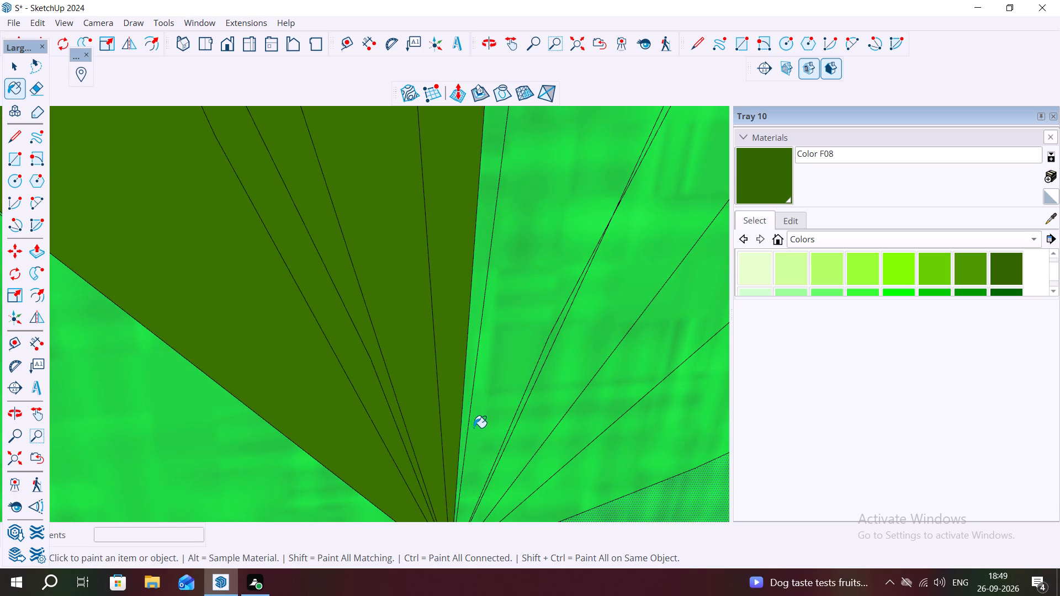
scroll(465, 361, up, 3)
click(471, 337)
click(499, 349)
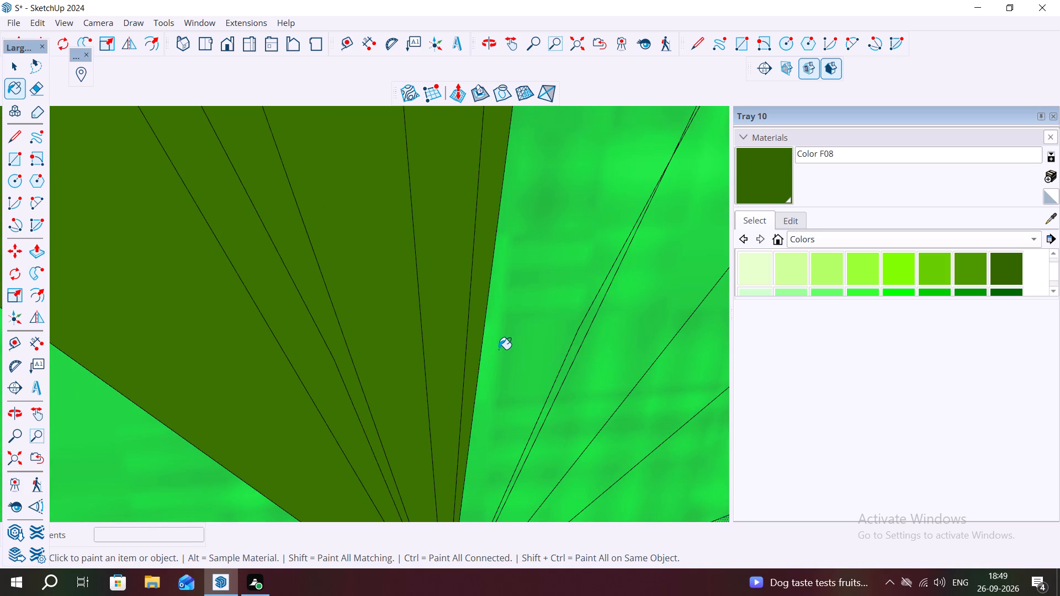
Paint the faces near the shared base of the tall and low petals leaning away from the corner with Color F08.
scroll(484, 347, down, 3)
scroll(401, 322, down, 5)
scroll(501, 369, up, 4)
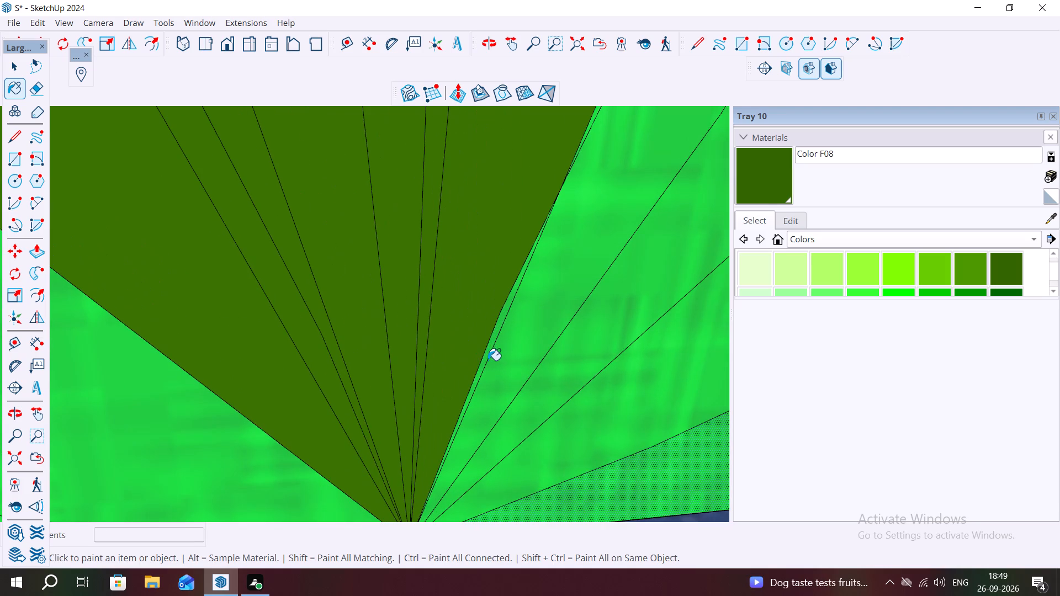
click(485, 358)
click(500, 369)
click(539, 411)
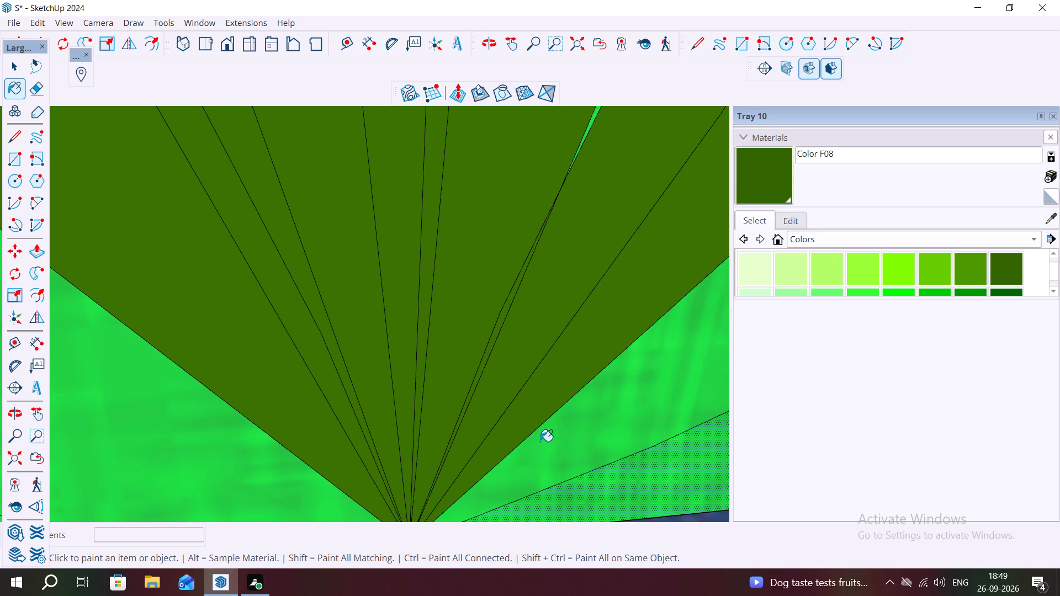
click(547, 449)
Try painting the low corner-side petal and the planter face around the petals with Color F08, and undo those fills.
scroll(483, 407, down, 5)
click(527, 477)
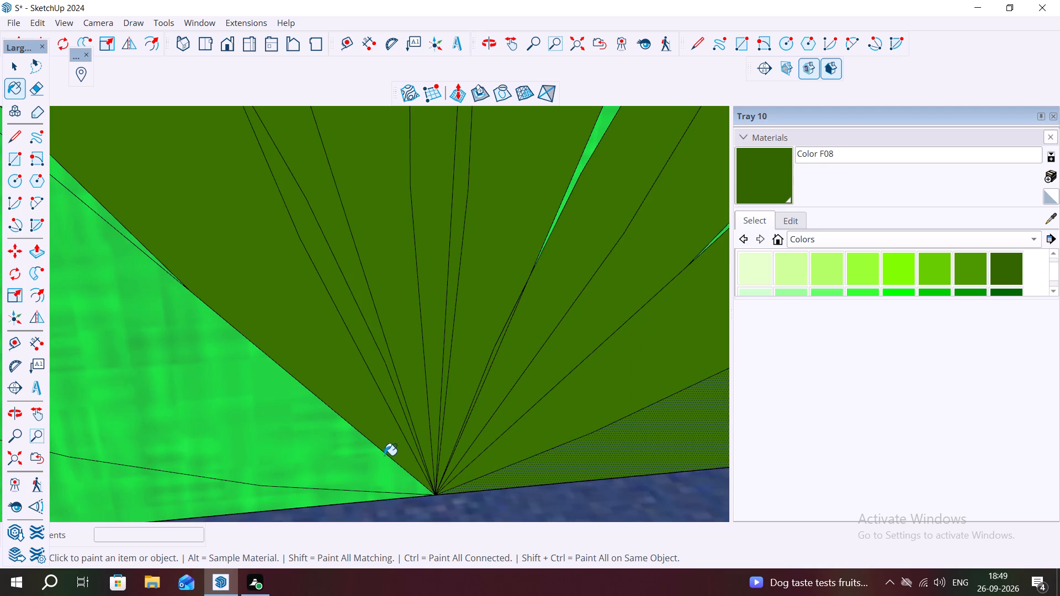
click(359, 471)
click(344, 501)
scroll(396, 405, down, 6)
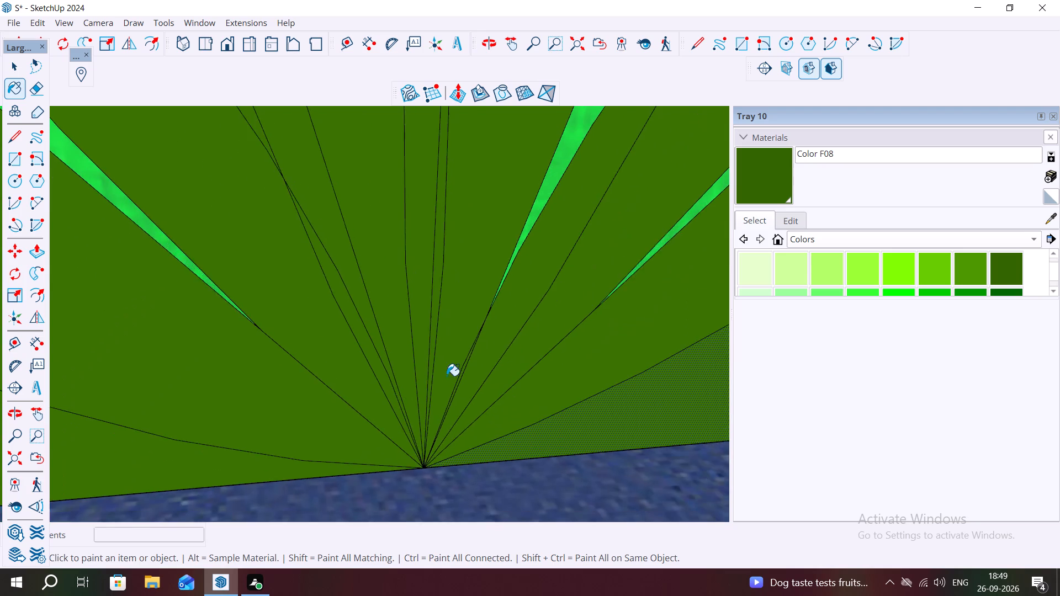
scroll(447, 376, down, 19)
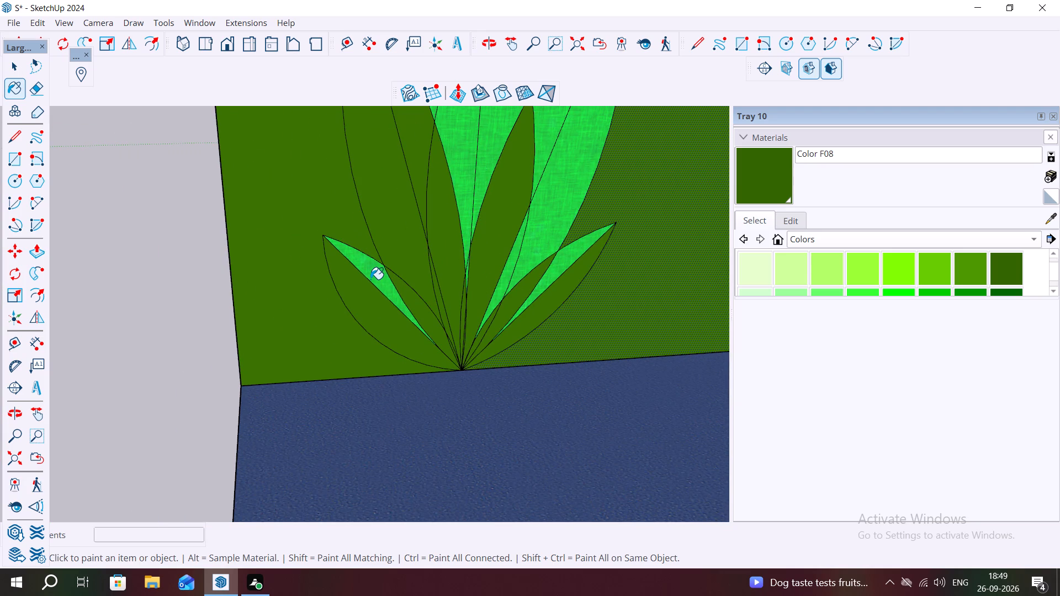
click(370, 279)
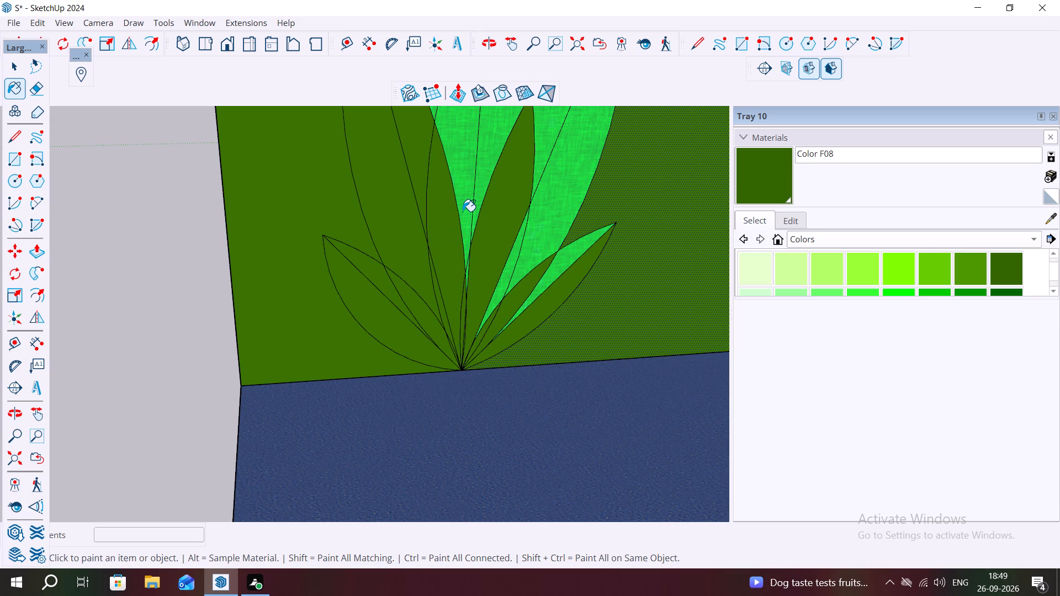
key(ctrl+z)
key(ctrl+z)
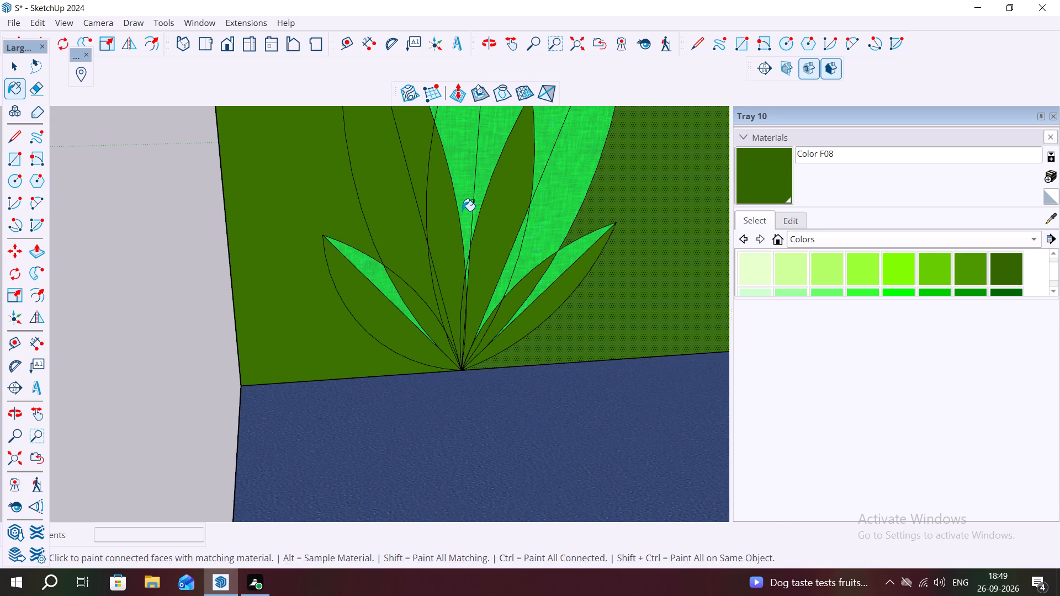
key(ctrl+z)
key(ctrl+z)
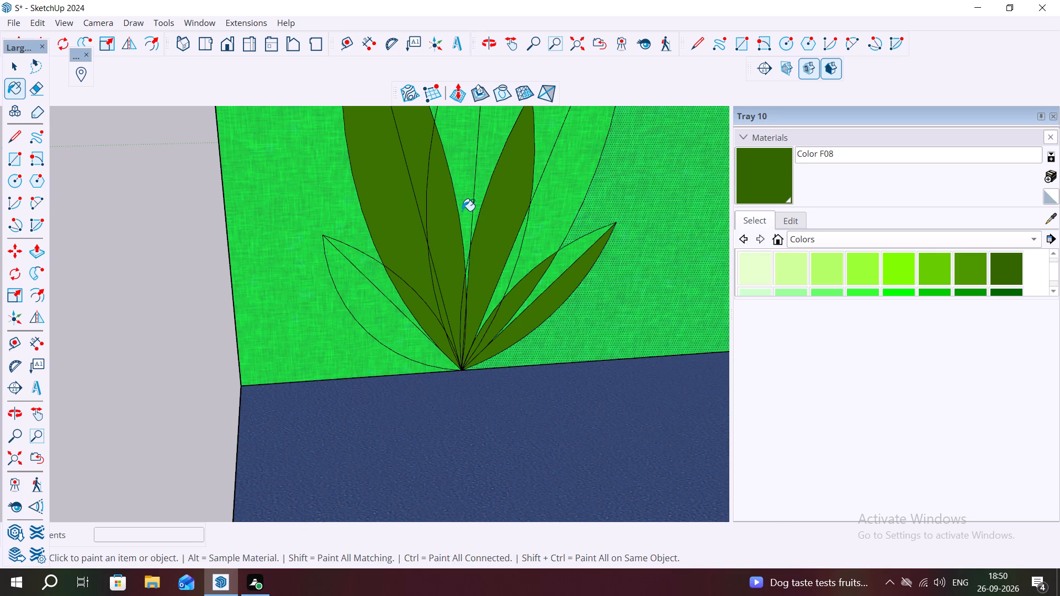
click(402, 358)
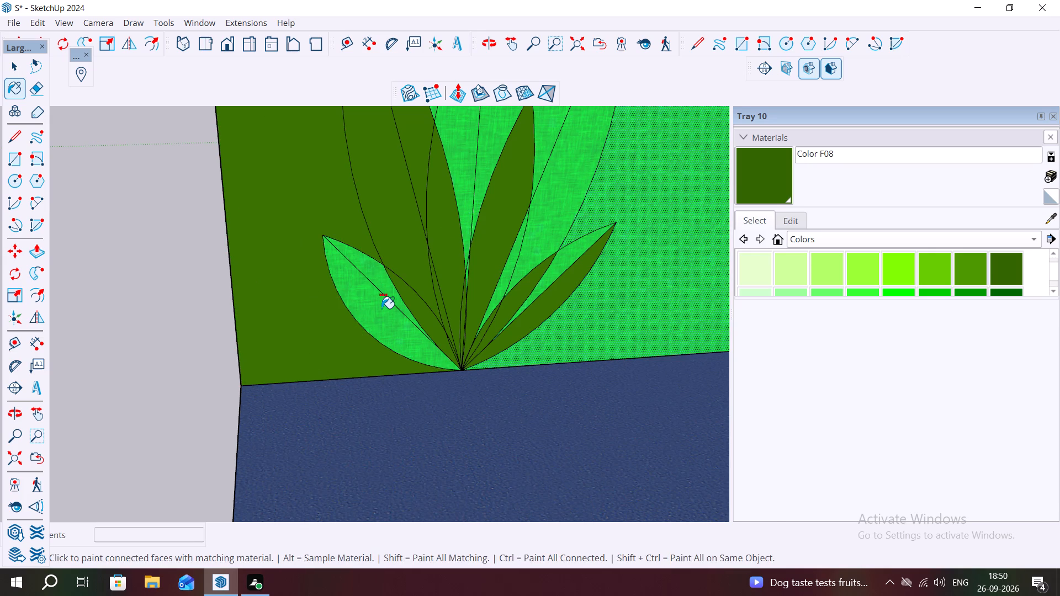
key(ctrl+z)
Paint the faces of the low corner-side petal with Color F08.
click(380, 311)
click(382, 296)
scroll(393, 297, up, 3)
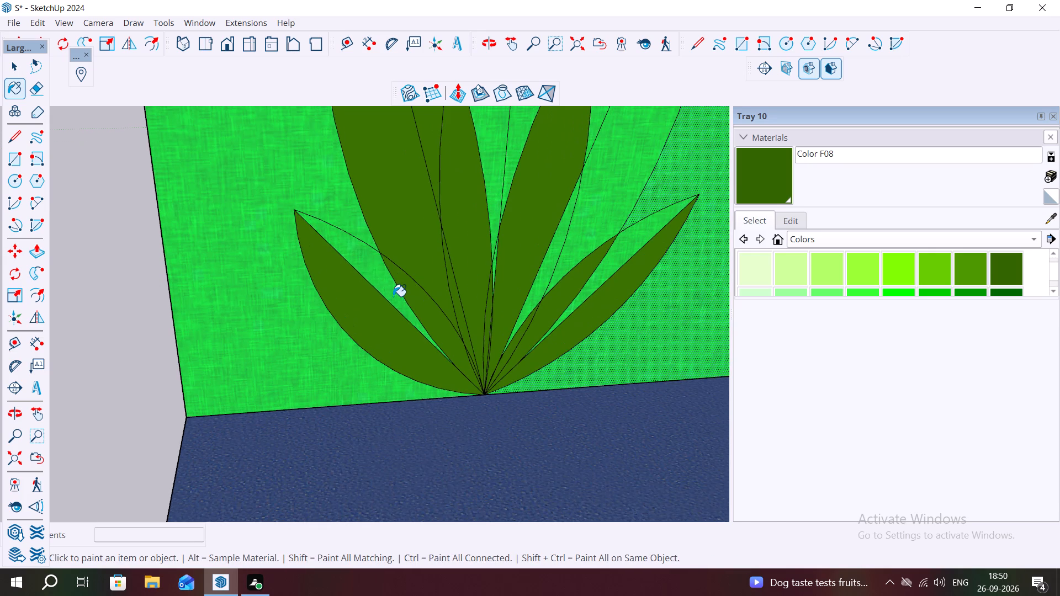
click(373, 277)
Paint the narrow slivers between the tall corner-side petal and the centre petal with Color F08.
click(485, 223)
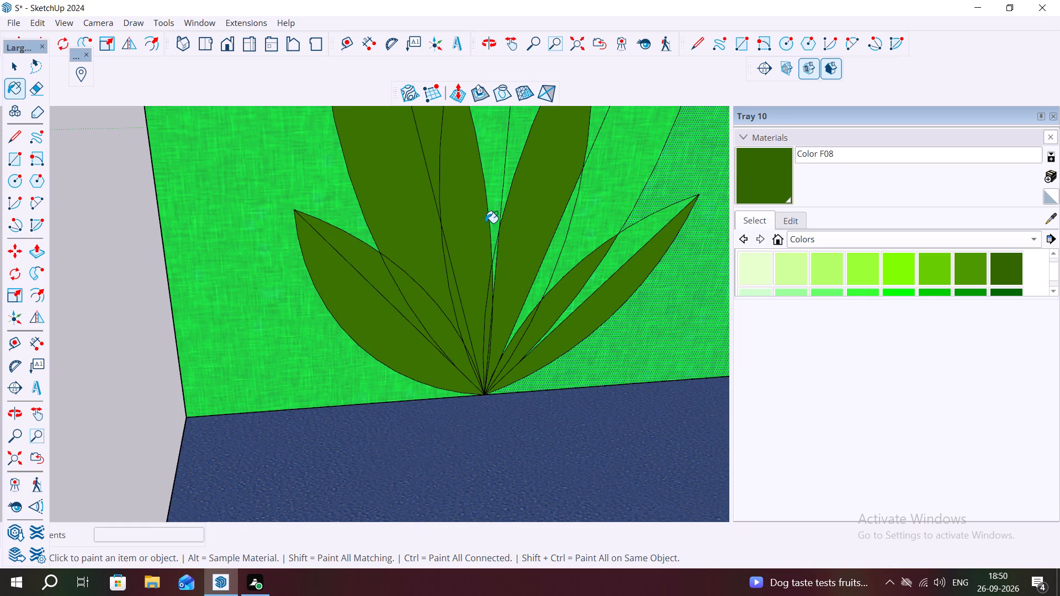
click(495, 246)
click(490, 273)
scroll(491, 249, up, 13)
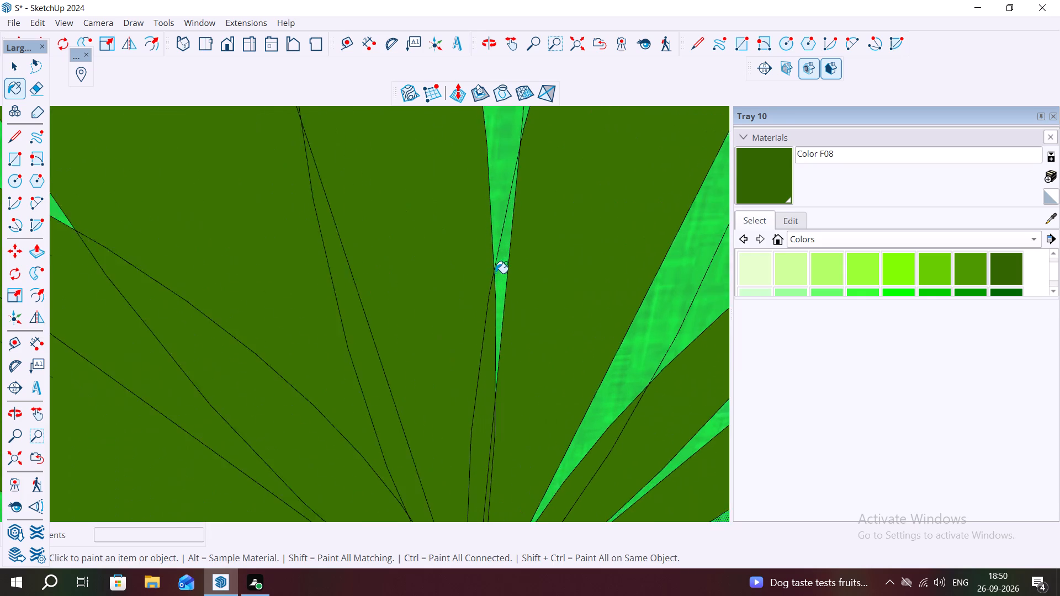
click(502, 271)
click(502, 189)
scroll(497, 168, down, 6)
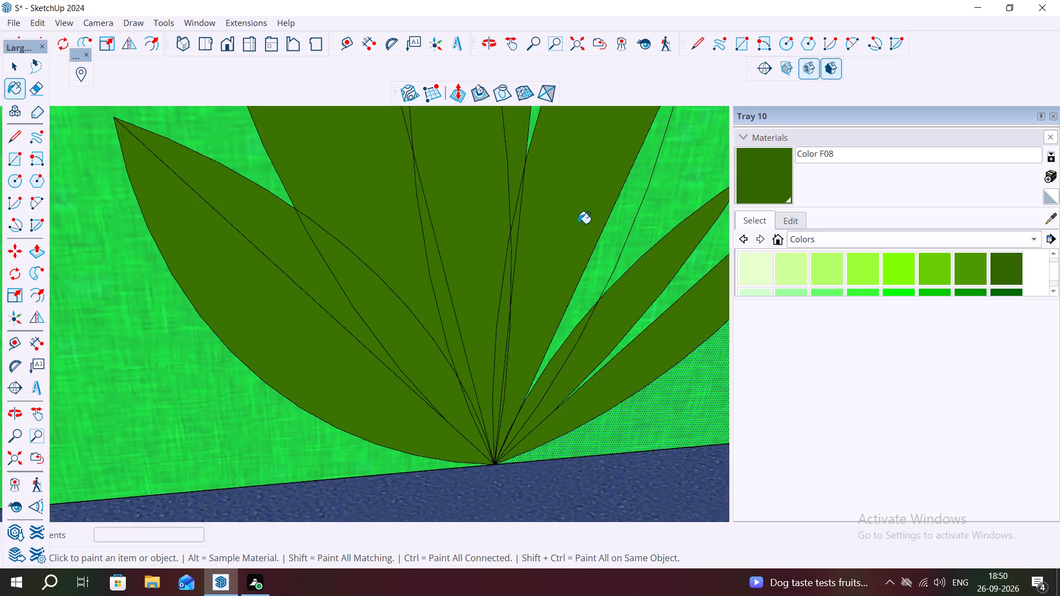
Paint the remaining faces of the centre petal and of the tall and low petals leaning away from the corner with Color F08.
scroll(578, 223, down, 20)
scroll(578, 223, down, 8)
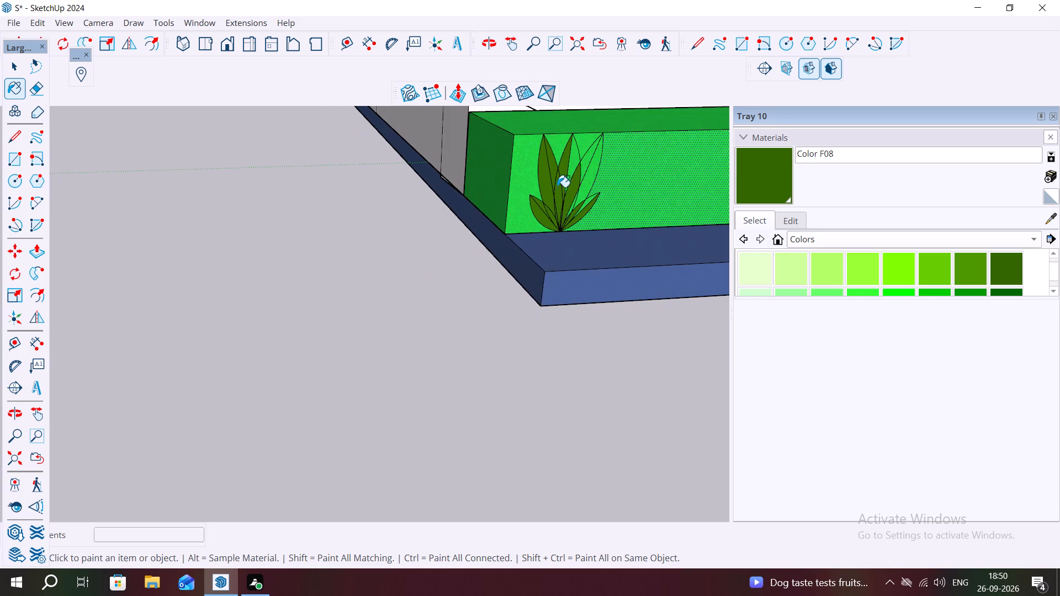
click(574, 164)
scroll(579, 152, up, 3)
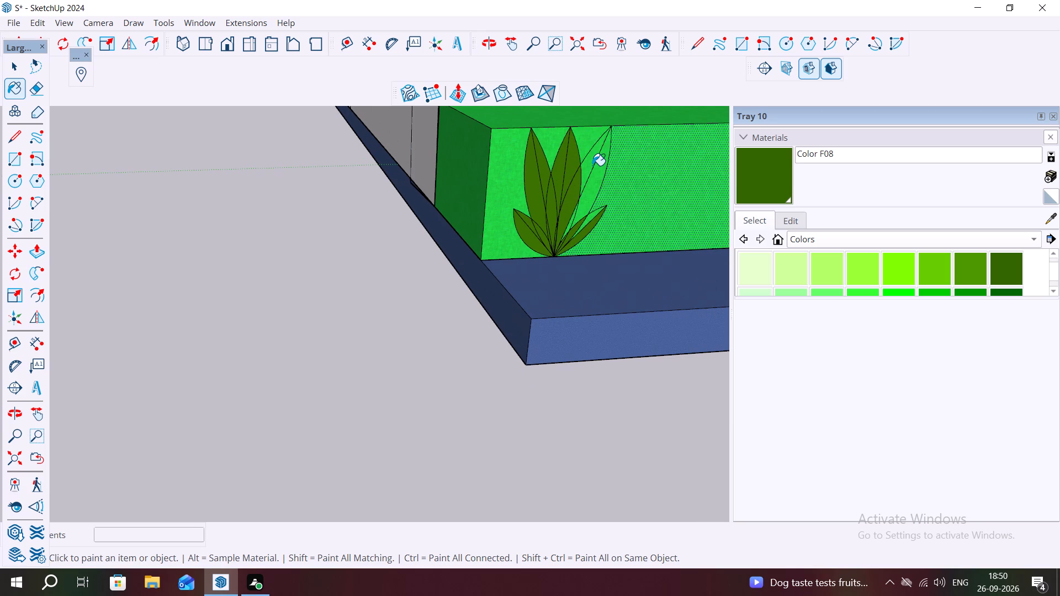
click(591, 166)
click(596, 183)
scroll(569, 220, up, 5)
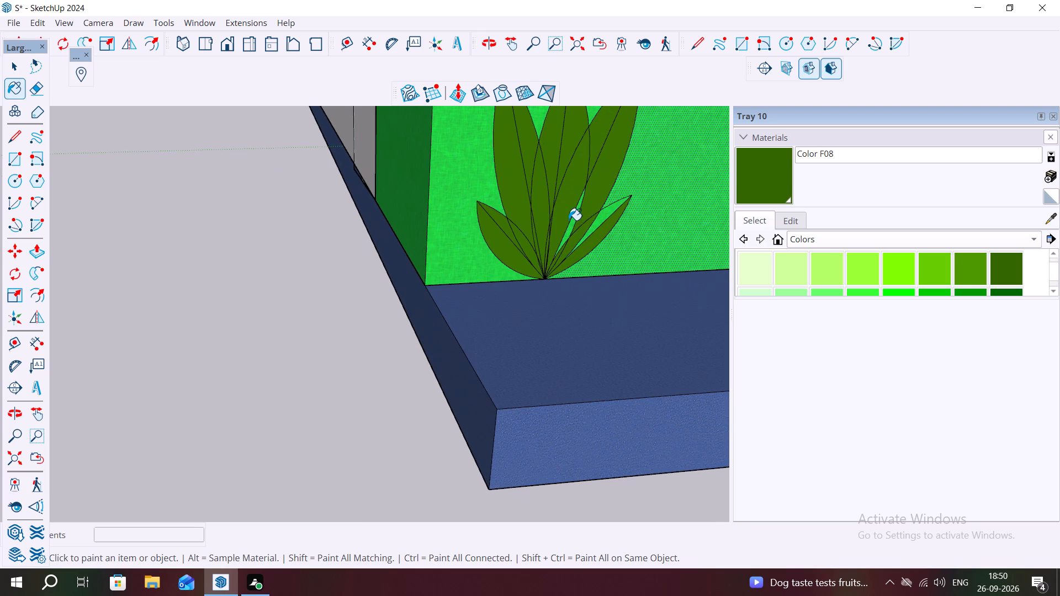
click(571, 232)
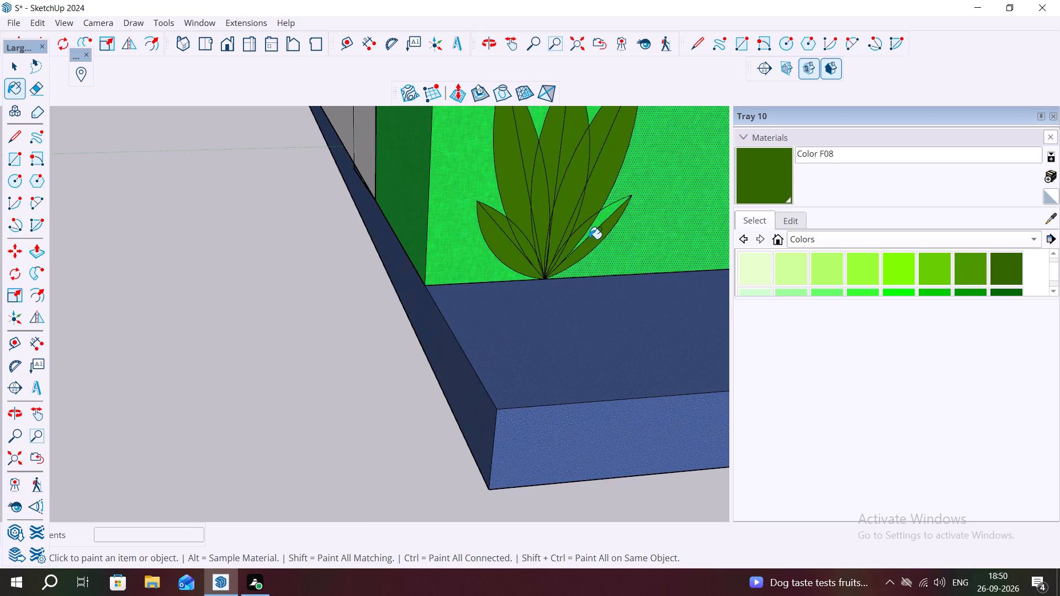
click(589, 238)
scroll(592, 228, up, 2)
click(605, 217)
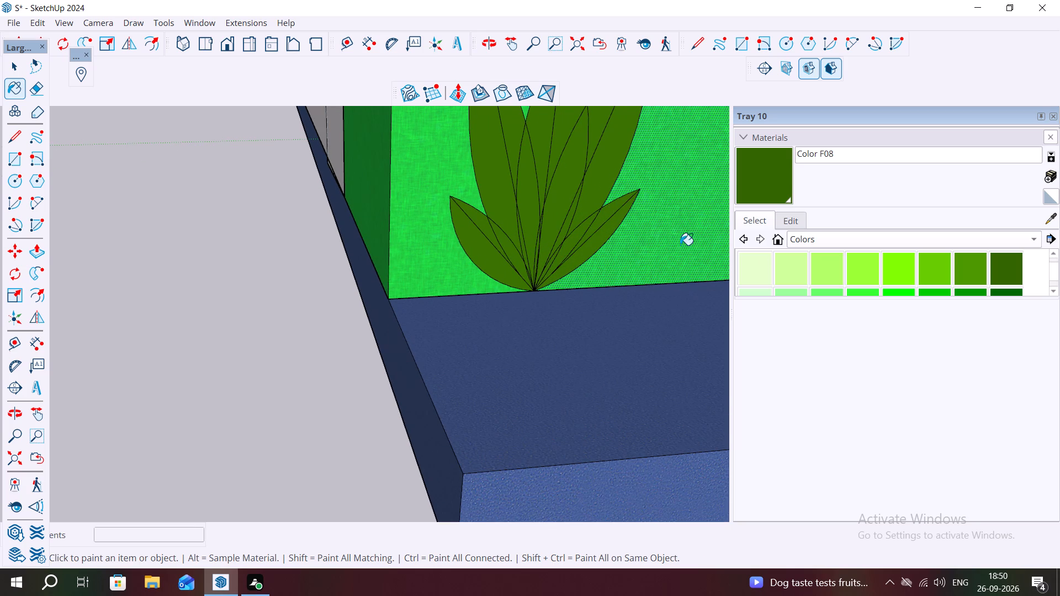
Pick the pink Color L05 and paint the main faces of the motif's centre petal with it.
scroll(786, 256, down, 6)
click(906, 268)
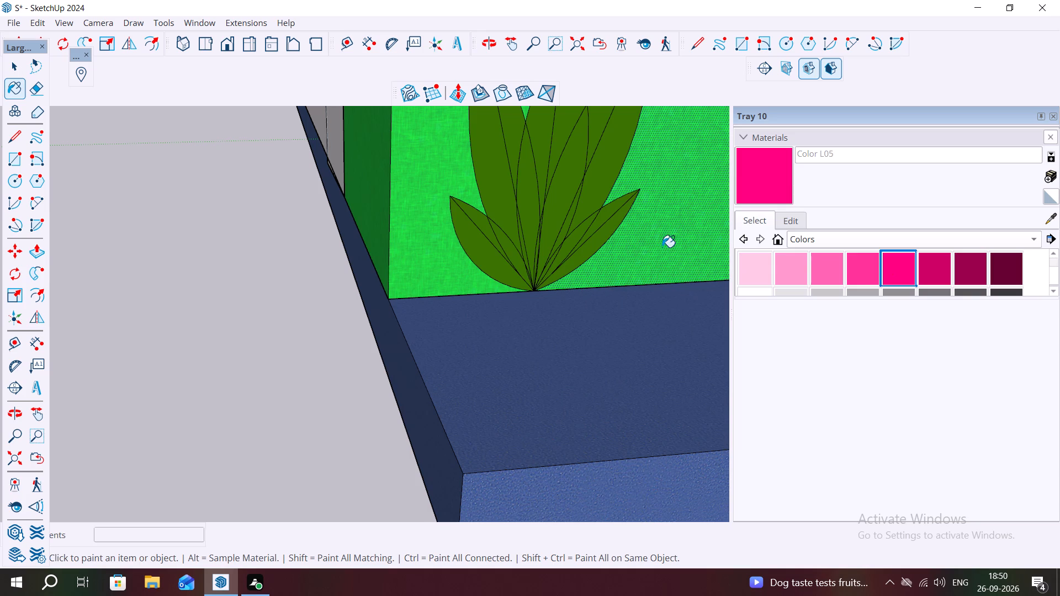
click(549, 198)
click(533, 203)
click(543, 151)
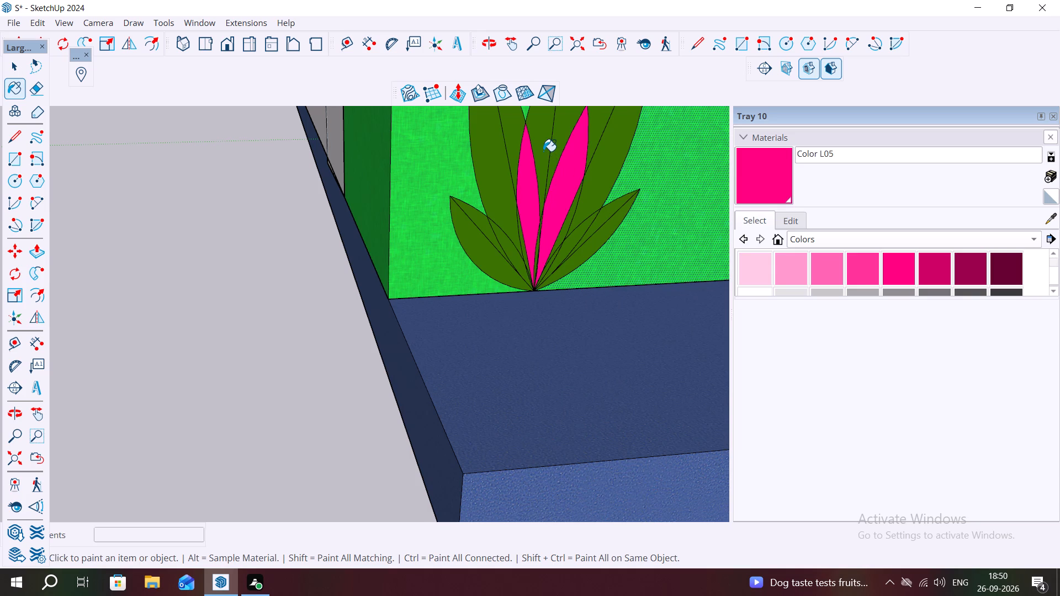
click(553, 163)
Paint the thin centre-petal slivers running down to the shared base with Color L05.
scroll(548, 143, up, 2)
click(533, 272)
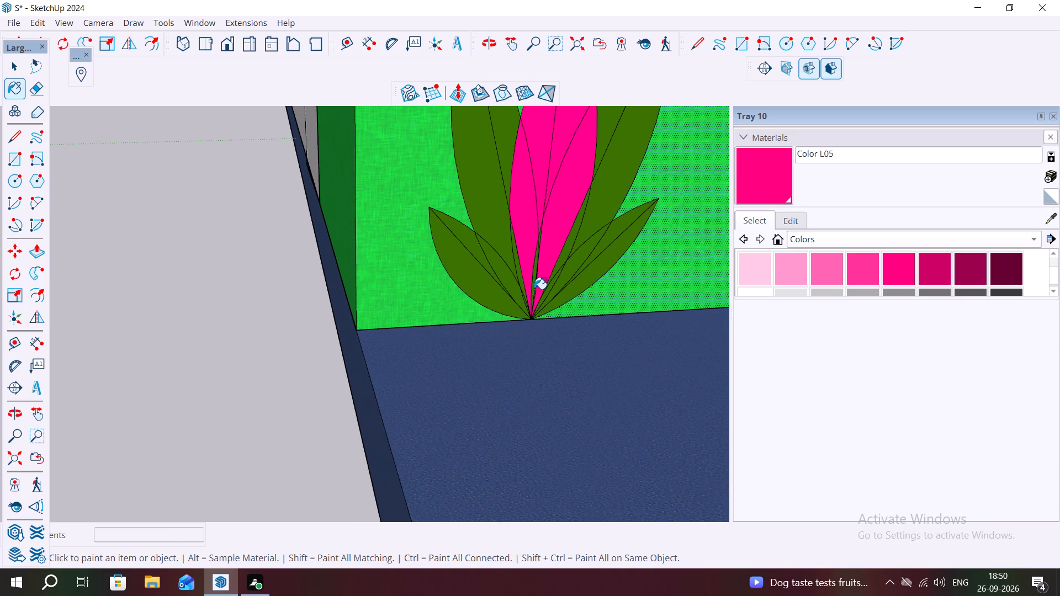
scroll(527, 275, up, 8)
click(536, 299)
scroll(537, 297, up, 10)
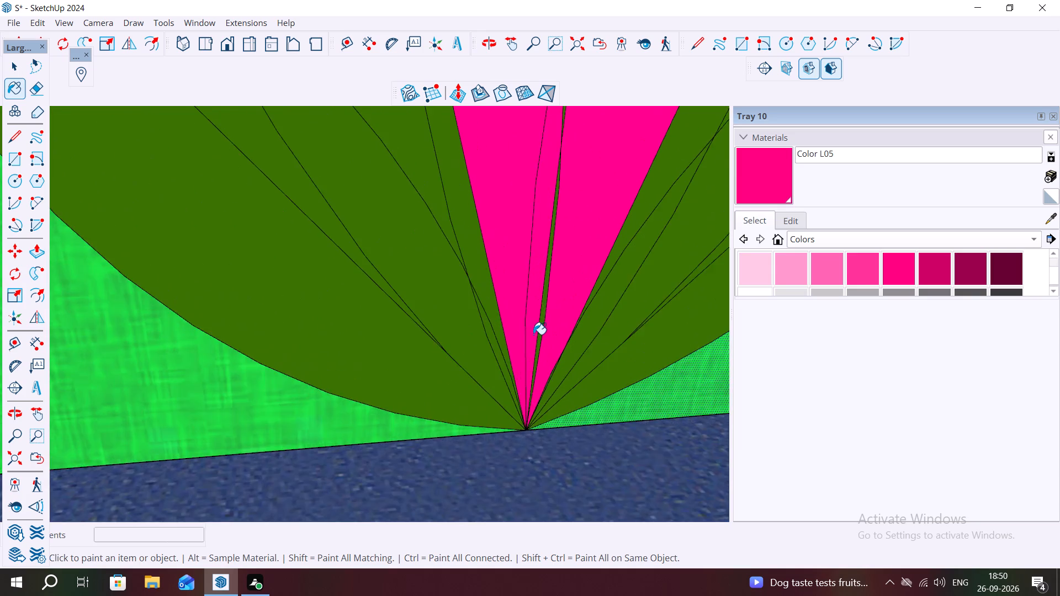
scroll(533, 334, up, 9)
click(539, 334)
Paint the tall corner-side petal, including its base slivers and the overlap with the centre petal, with Color L05.
scroll(523, 307, down, 14)
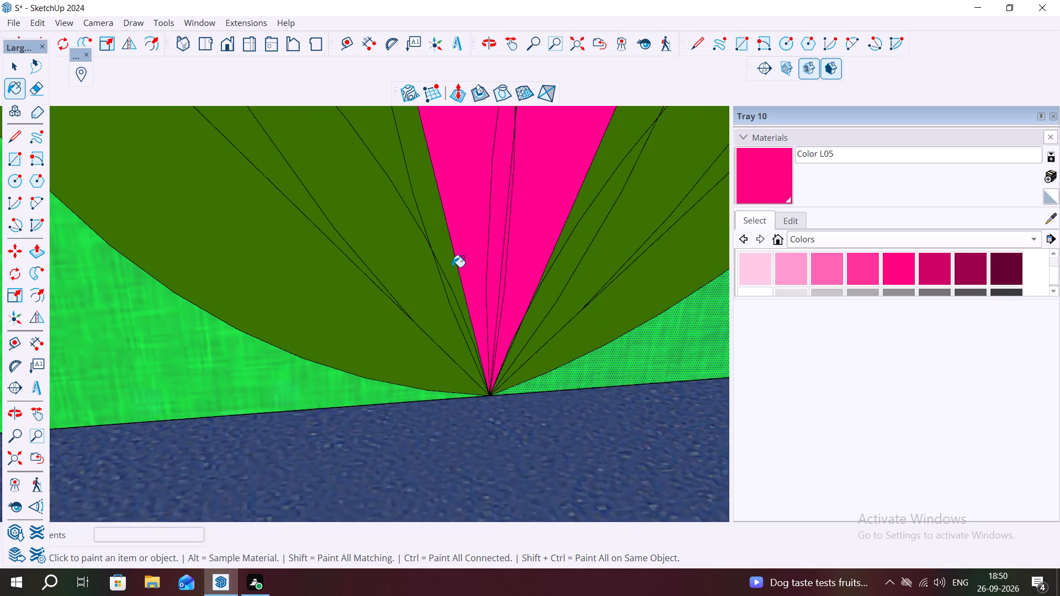
click(453, 259)
scroll(450, 299, up, 4)
click(460, 316)
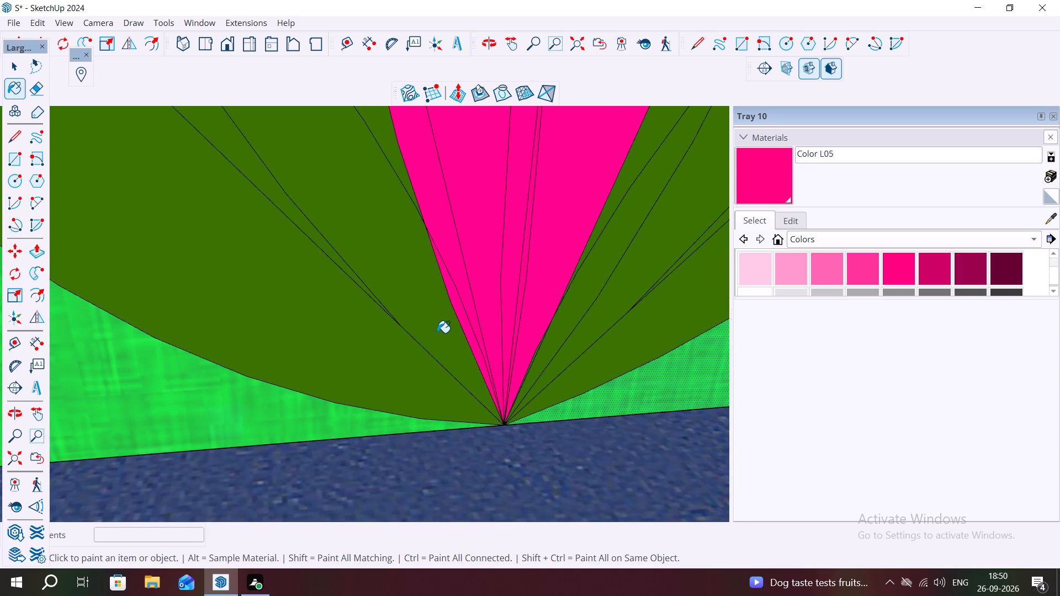
click(437, 333)
scroll(418, 252, down, 18)
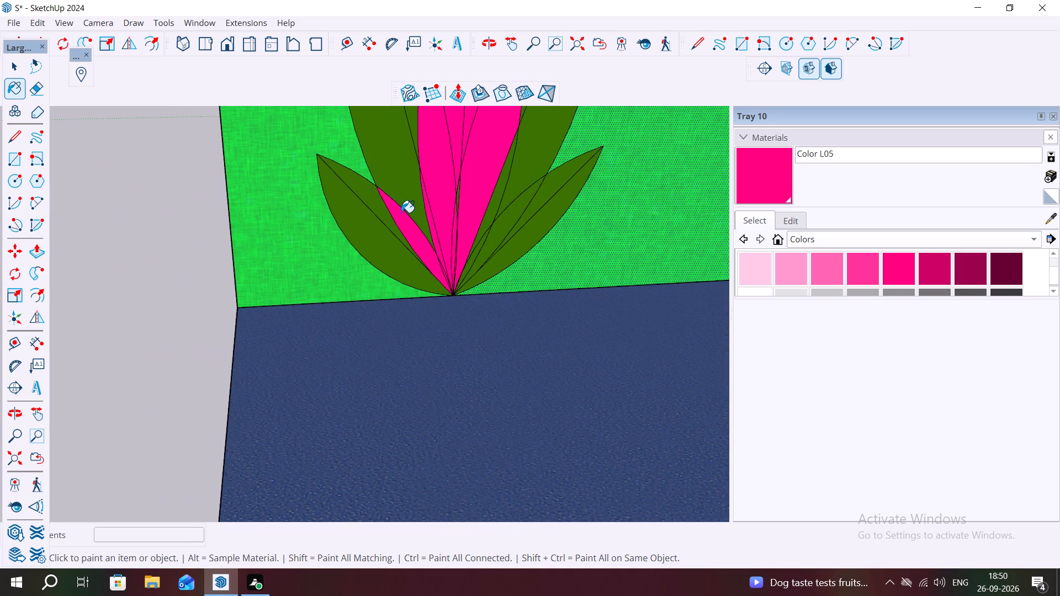
click(401, 212)
click(412, 207)
scroll(401, 174, up, 2)
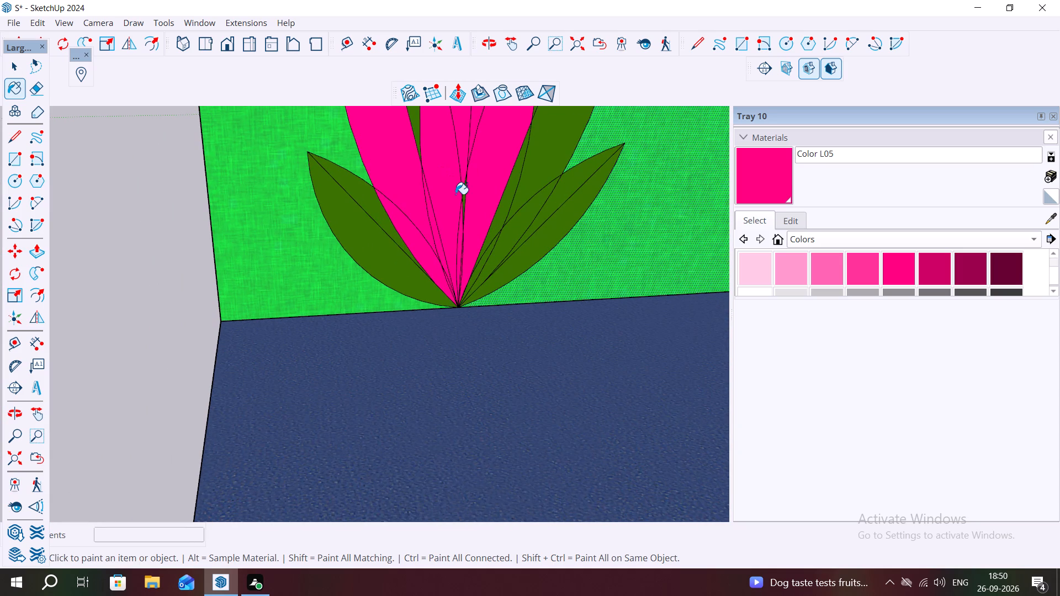
scroll(460, 197, up, 13)
click(473, 217)
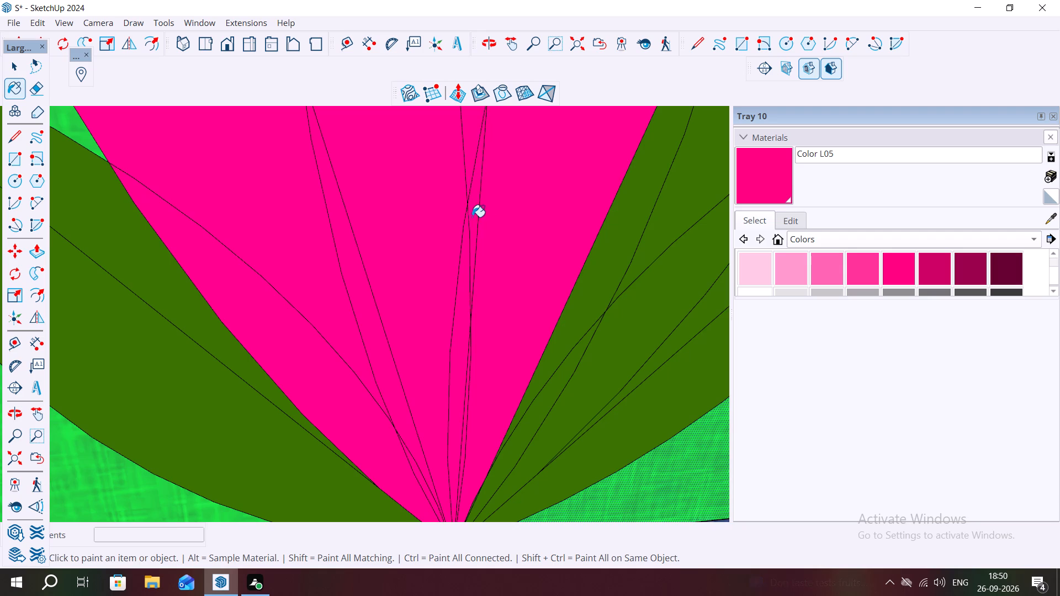
scroll(459, 225, down, 17)
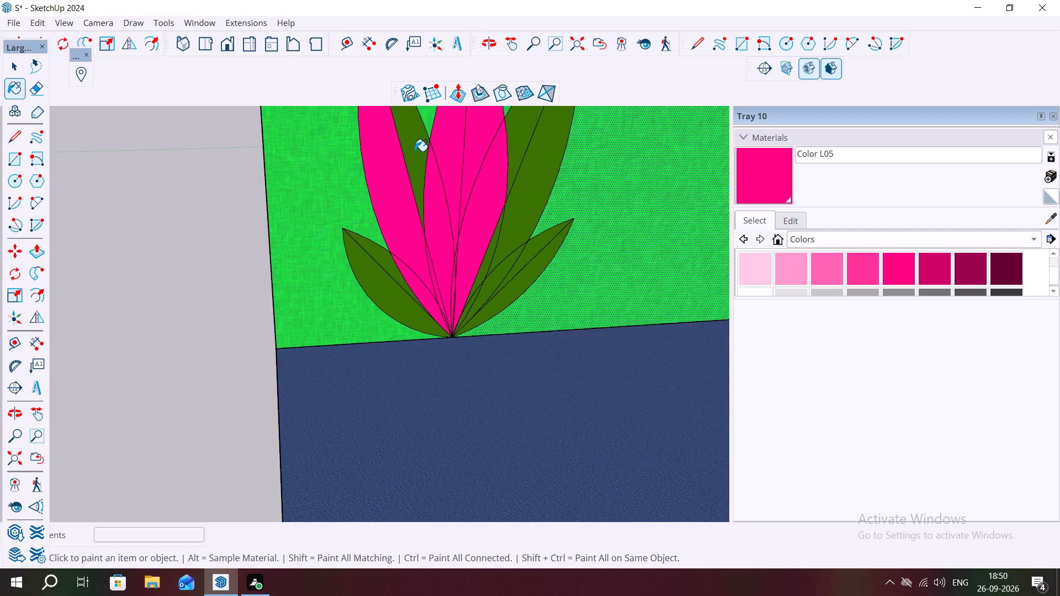
click(413, 151)
Paint both low petals and the tall petal leaning away from the corner with Color L05.
click(383, 301)
click(396, 276)
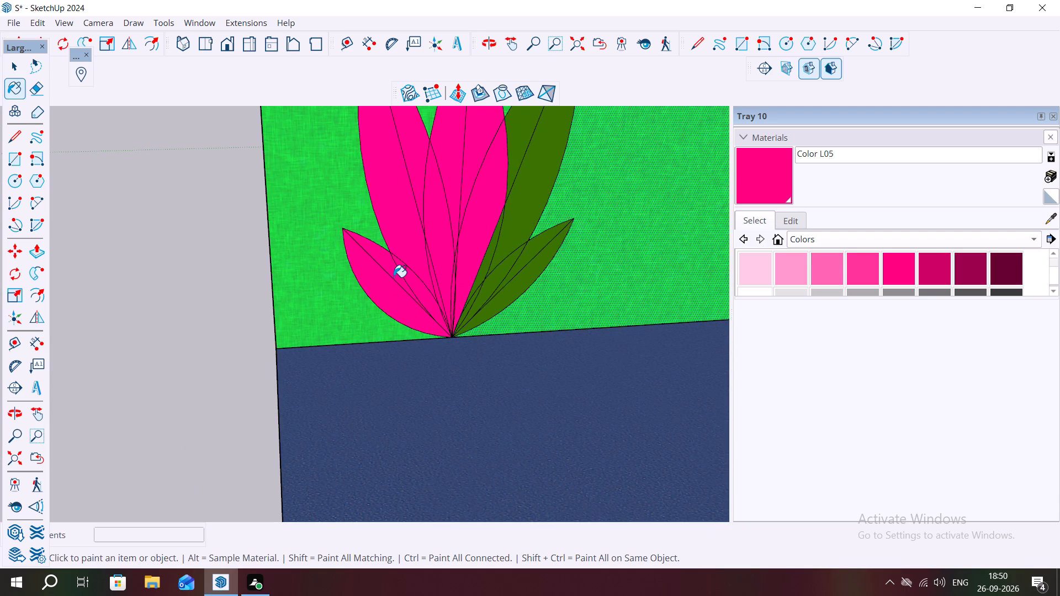
click(486, 262)
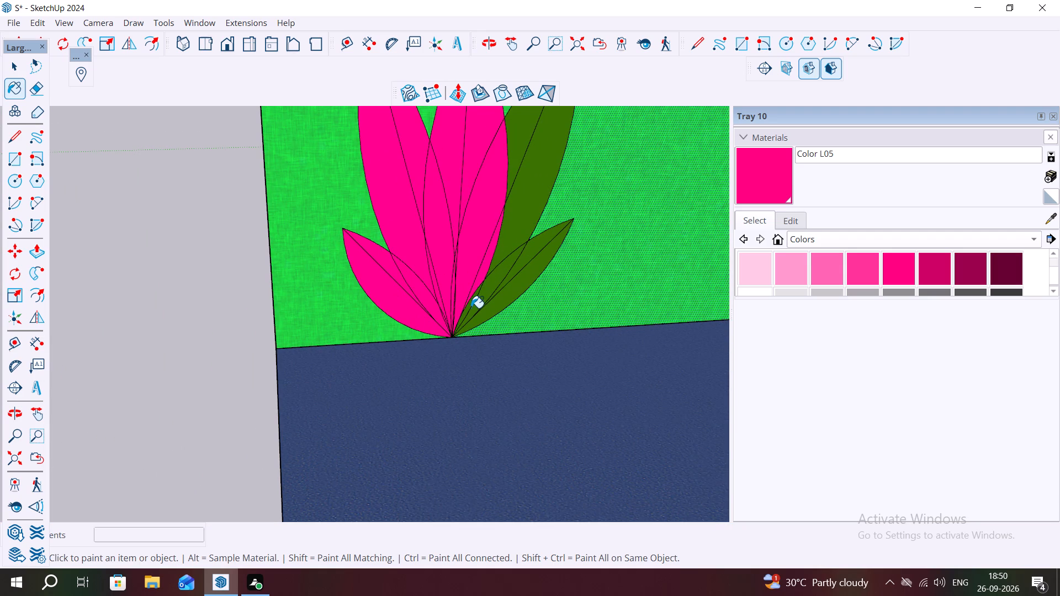
click(468, 308)
click(487, 301)
click(489, 315)
drag(507, 273, 512, 276)
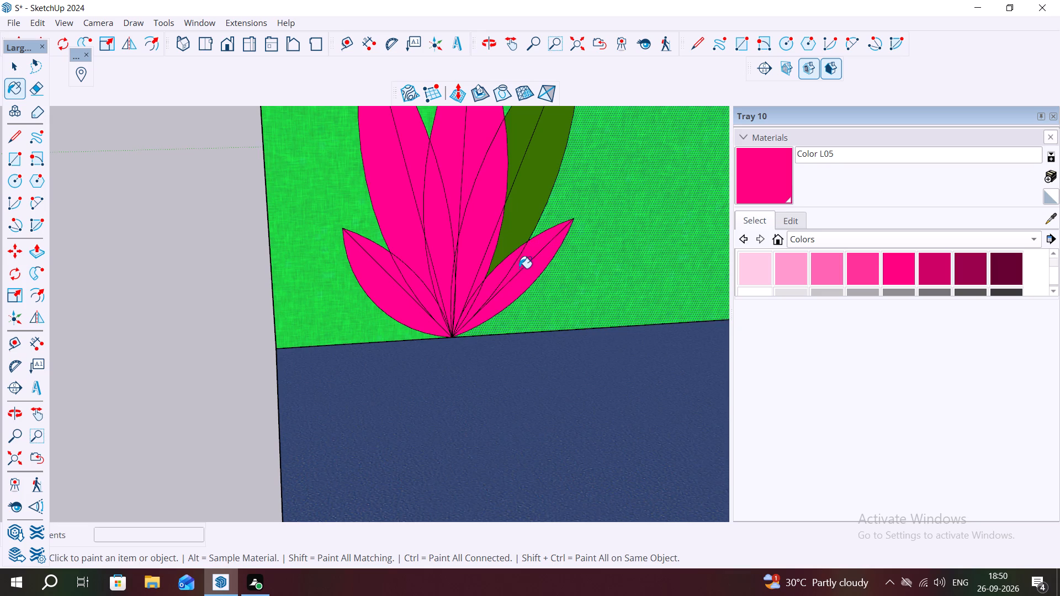
click(506, 249)
click(509, 169)
Examine the painted petal motif on the green planter together with the flower panel above it.
scroll(473, 234, down, 8)
scroll(452, 274, down, 4)
middle_drag(446, 268, 417, 196)
scroll(204, 209, down, 3)
scroll(90, 156, down, 1)
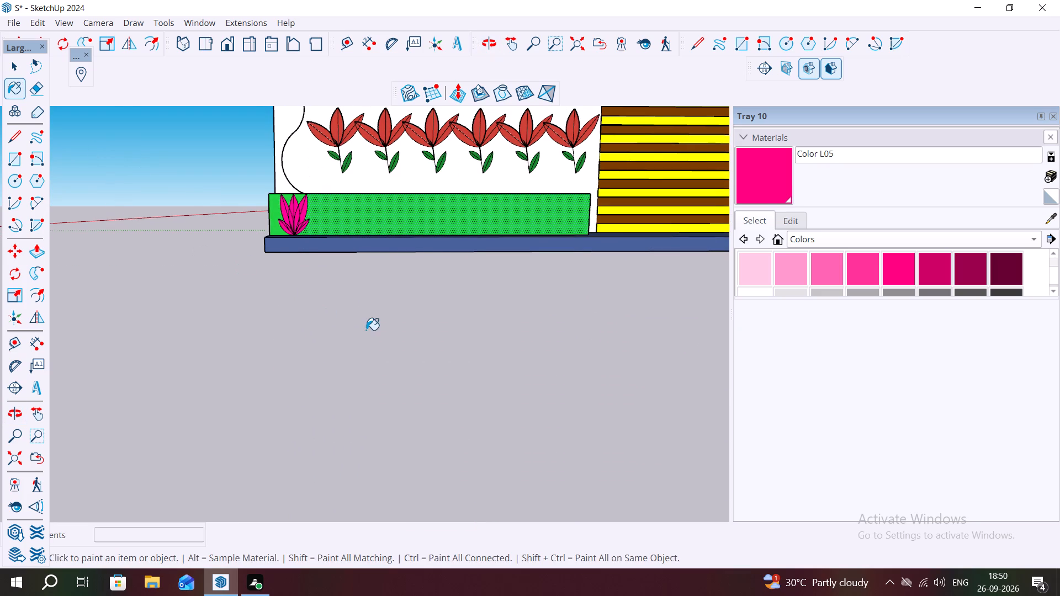
middle_drag(366, 330, 441, 384)
middle_drag(409, 370, 410, 340)
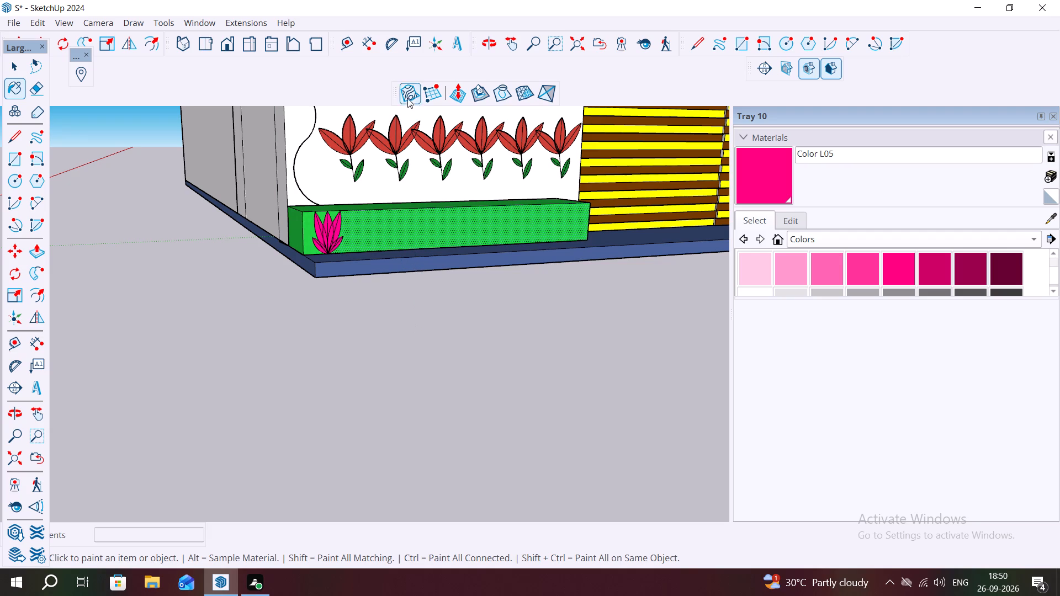
scroll(286, 255, up, 4)
middle_drag(358, 248, 280, 211)
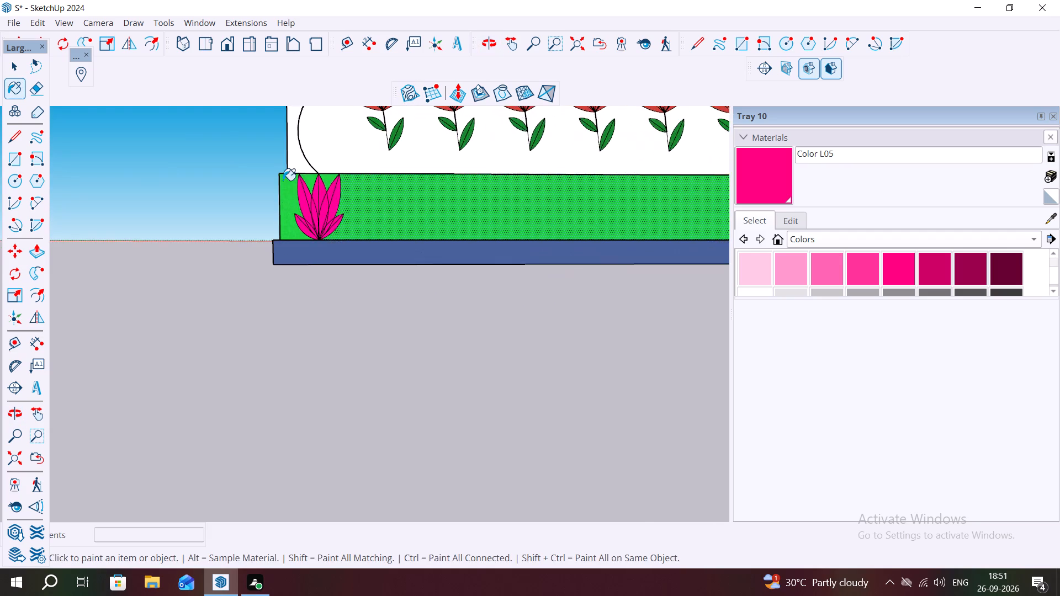
scroll(284, 158, up, 7)
scroll(286, 182, down, 7)
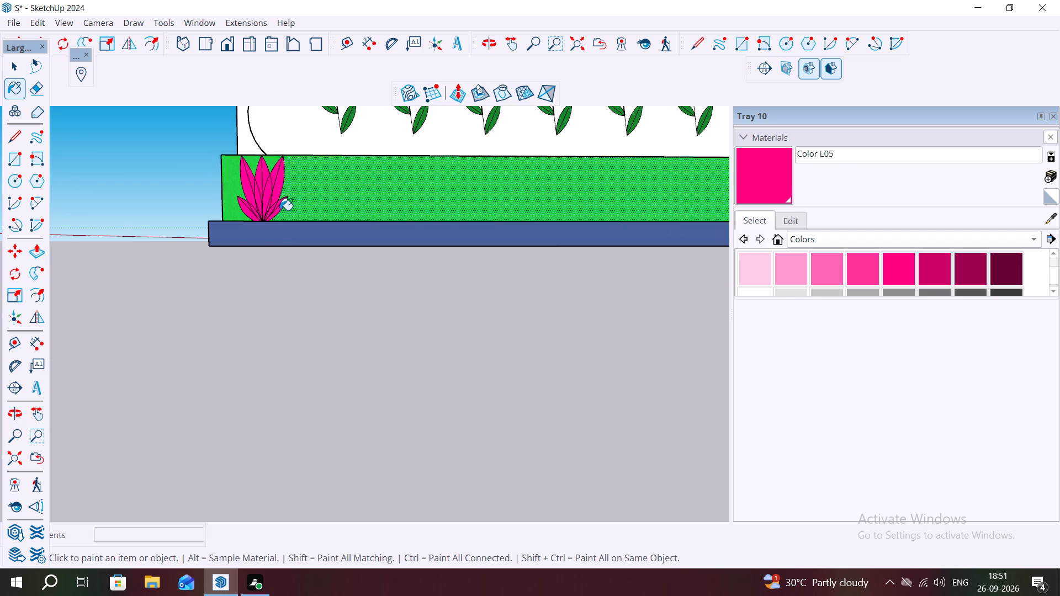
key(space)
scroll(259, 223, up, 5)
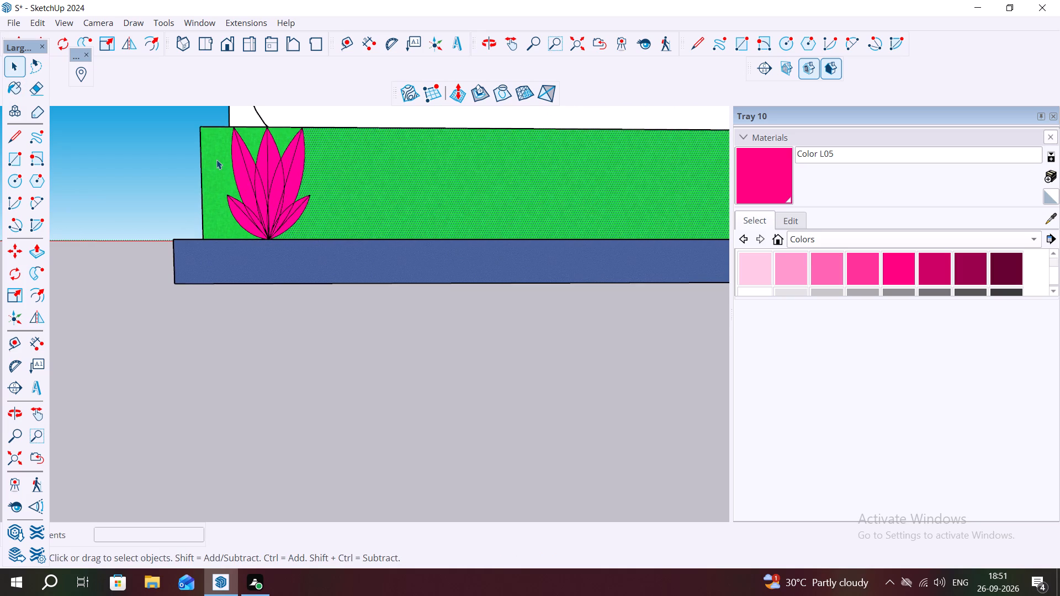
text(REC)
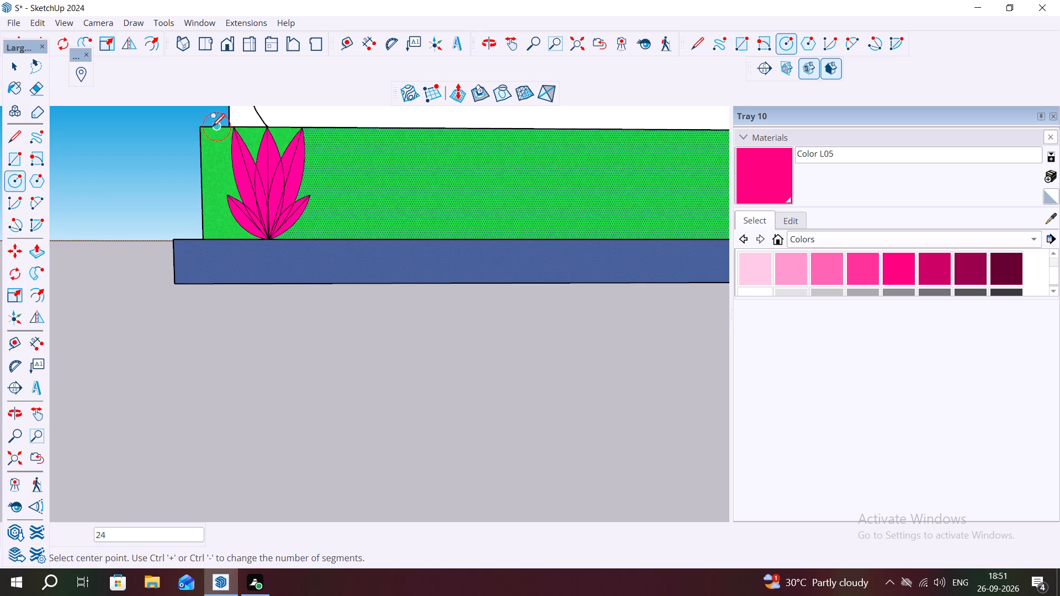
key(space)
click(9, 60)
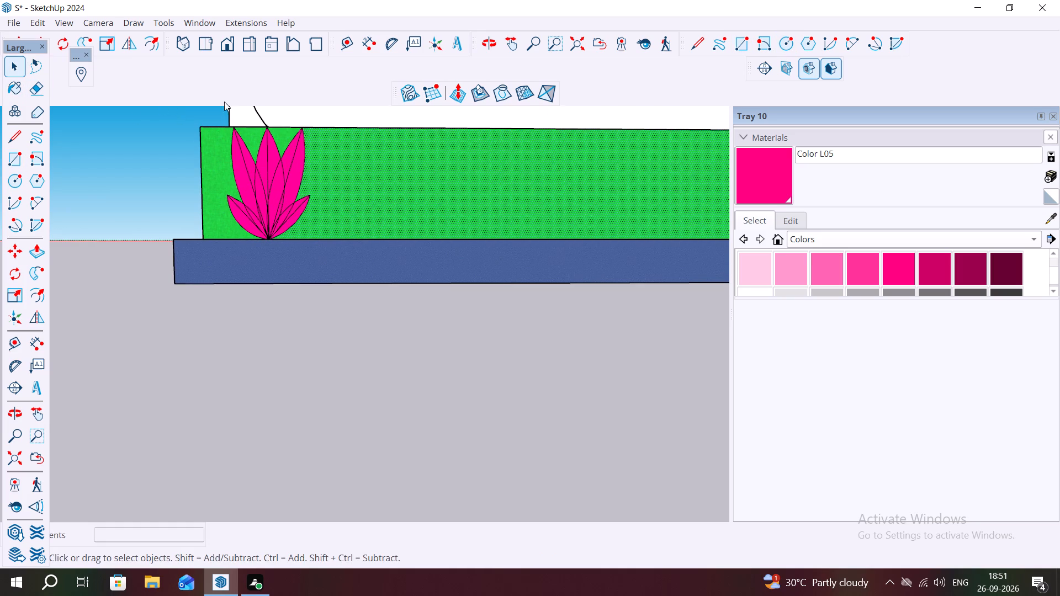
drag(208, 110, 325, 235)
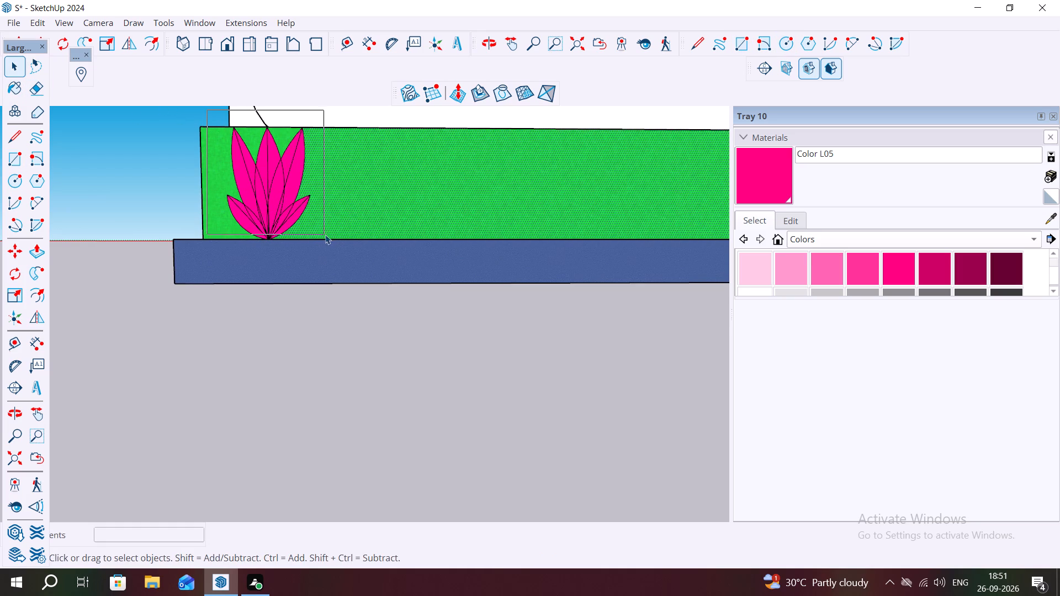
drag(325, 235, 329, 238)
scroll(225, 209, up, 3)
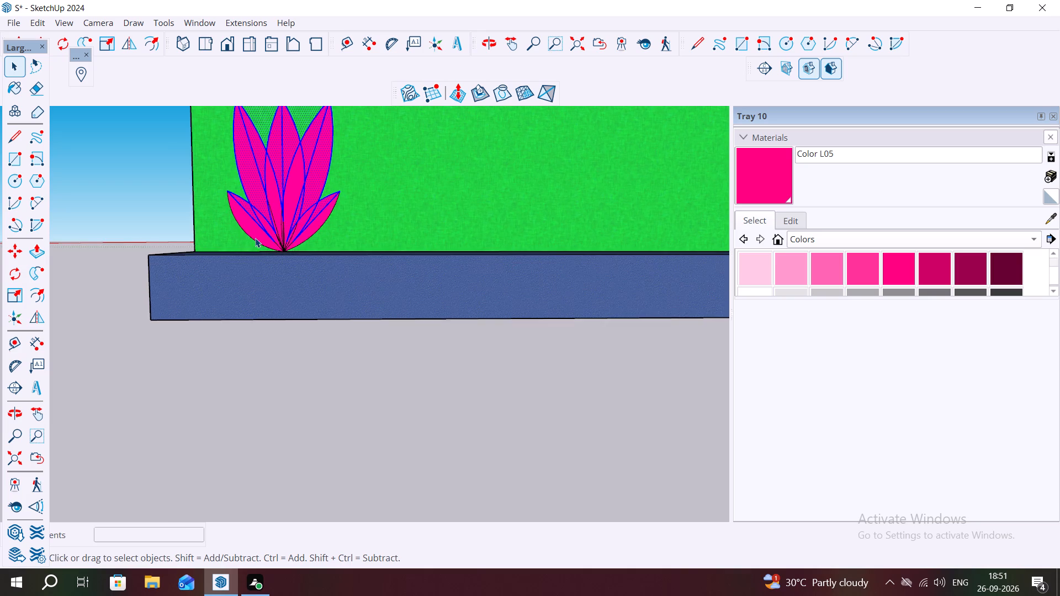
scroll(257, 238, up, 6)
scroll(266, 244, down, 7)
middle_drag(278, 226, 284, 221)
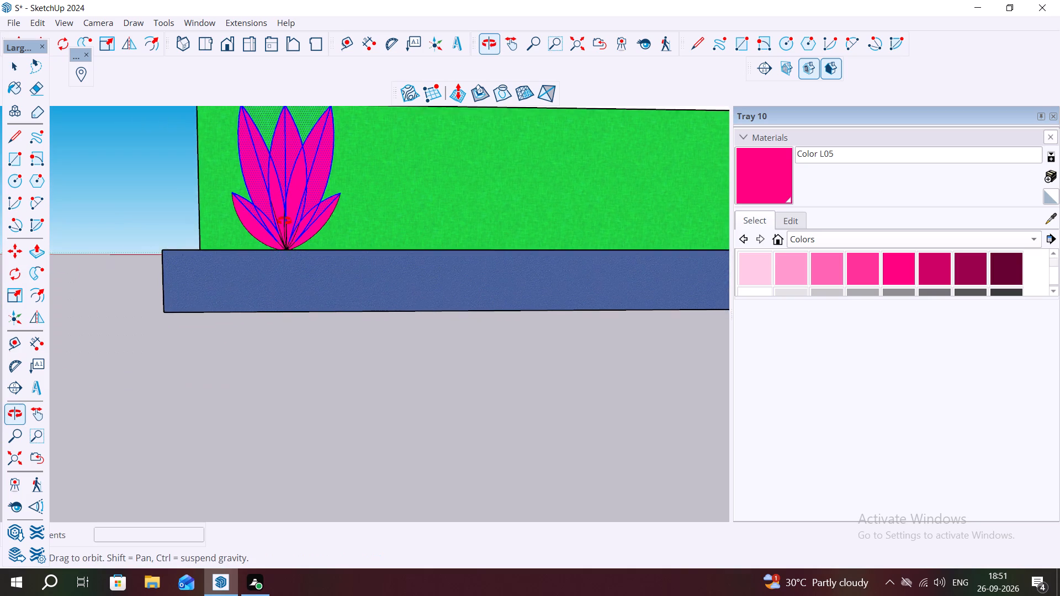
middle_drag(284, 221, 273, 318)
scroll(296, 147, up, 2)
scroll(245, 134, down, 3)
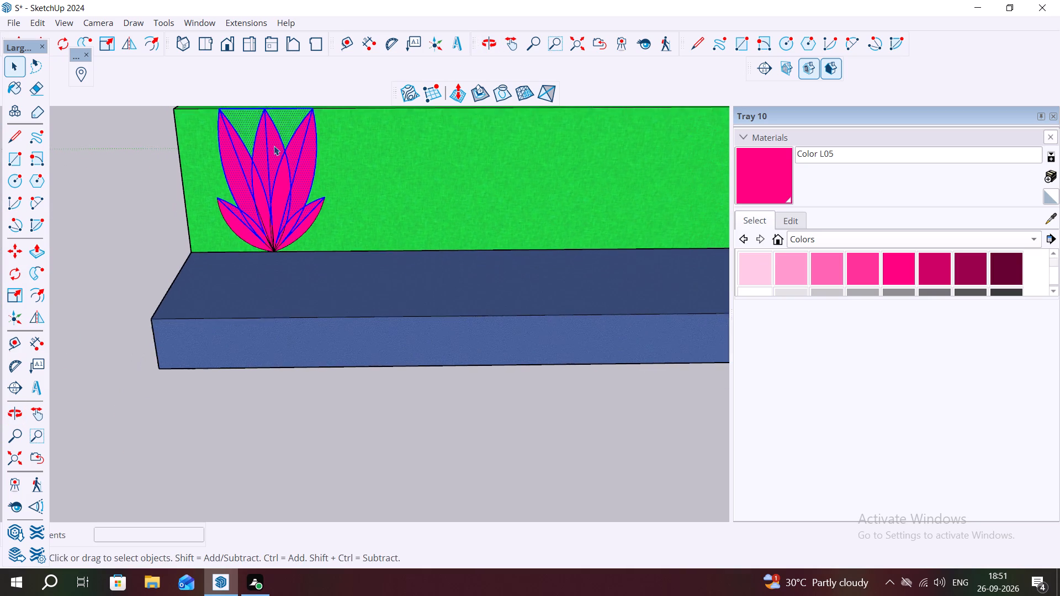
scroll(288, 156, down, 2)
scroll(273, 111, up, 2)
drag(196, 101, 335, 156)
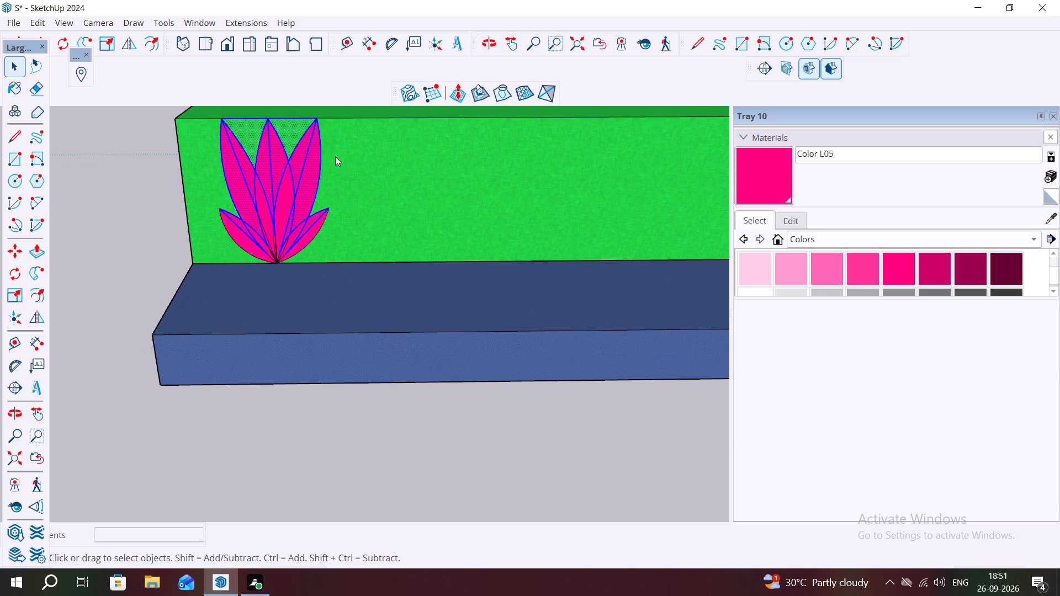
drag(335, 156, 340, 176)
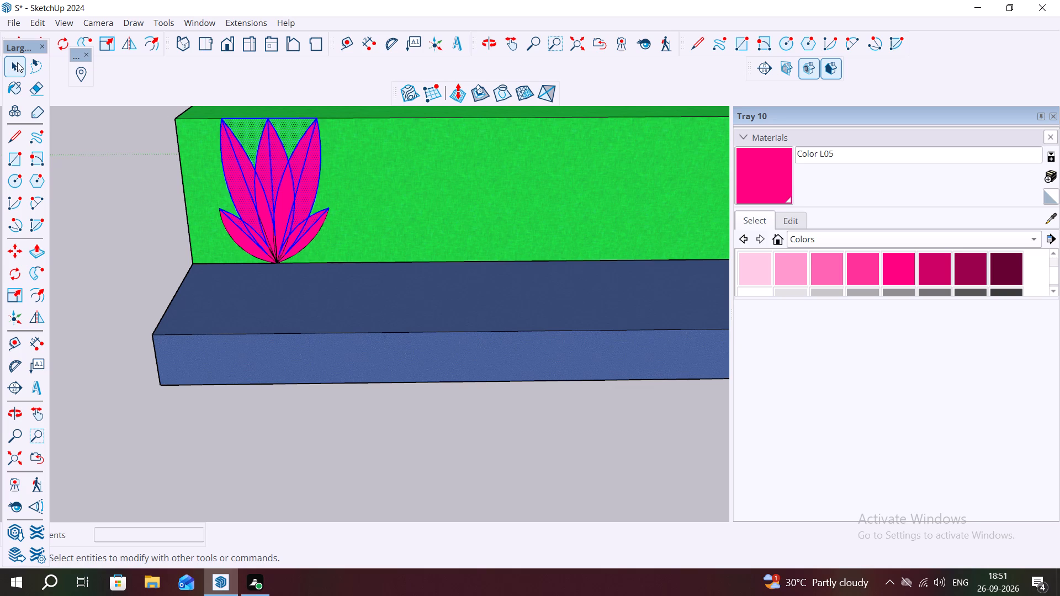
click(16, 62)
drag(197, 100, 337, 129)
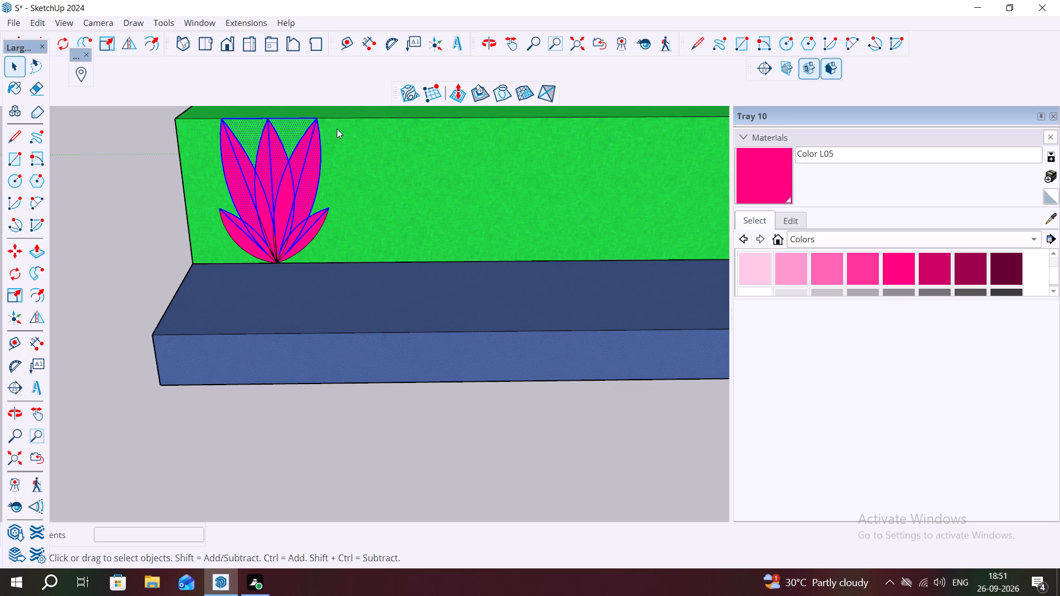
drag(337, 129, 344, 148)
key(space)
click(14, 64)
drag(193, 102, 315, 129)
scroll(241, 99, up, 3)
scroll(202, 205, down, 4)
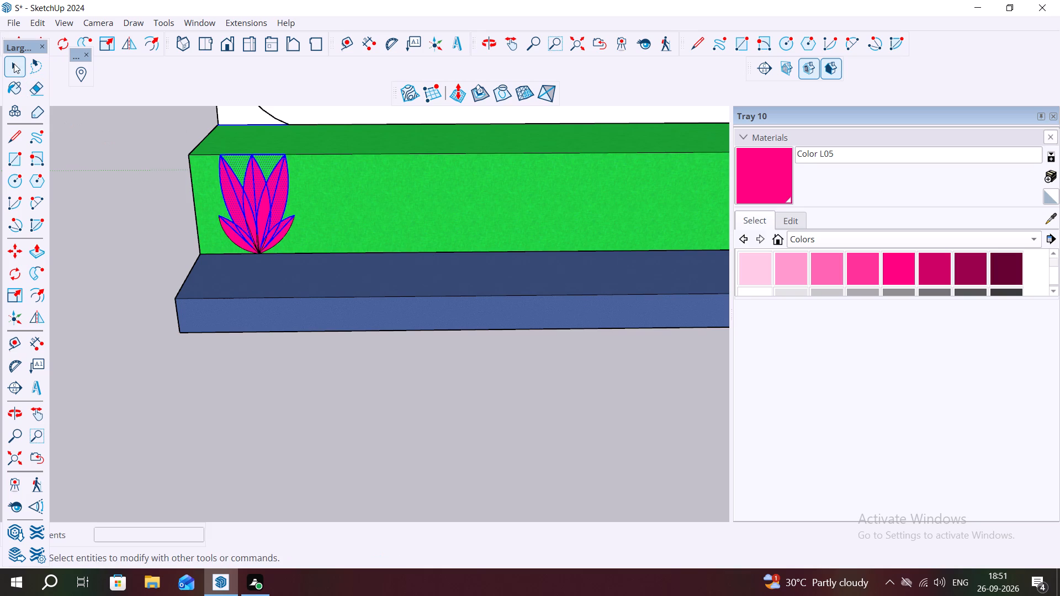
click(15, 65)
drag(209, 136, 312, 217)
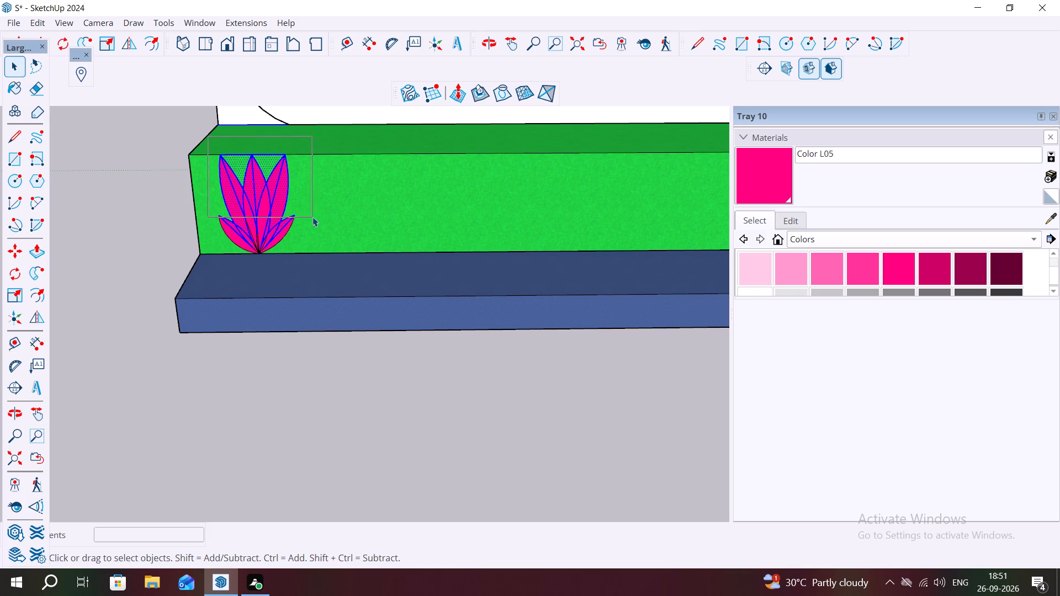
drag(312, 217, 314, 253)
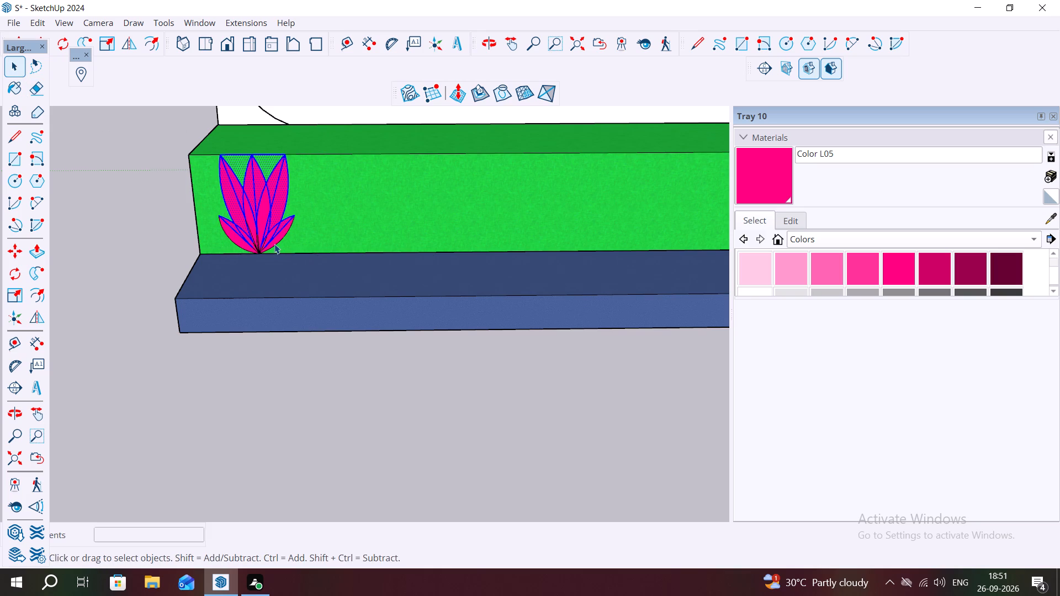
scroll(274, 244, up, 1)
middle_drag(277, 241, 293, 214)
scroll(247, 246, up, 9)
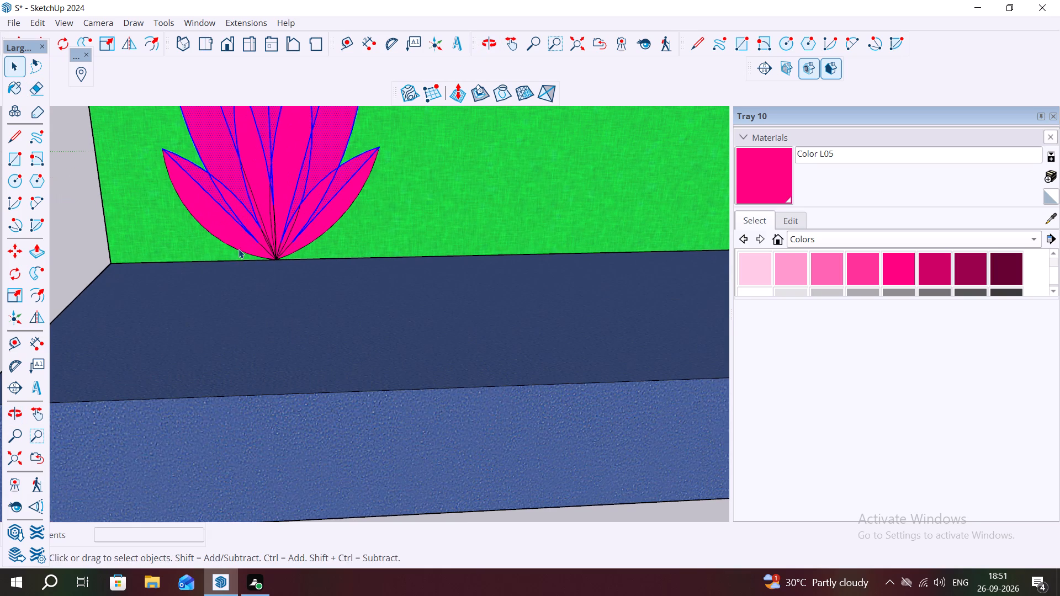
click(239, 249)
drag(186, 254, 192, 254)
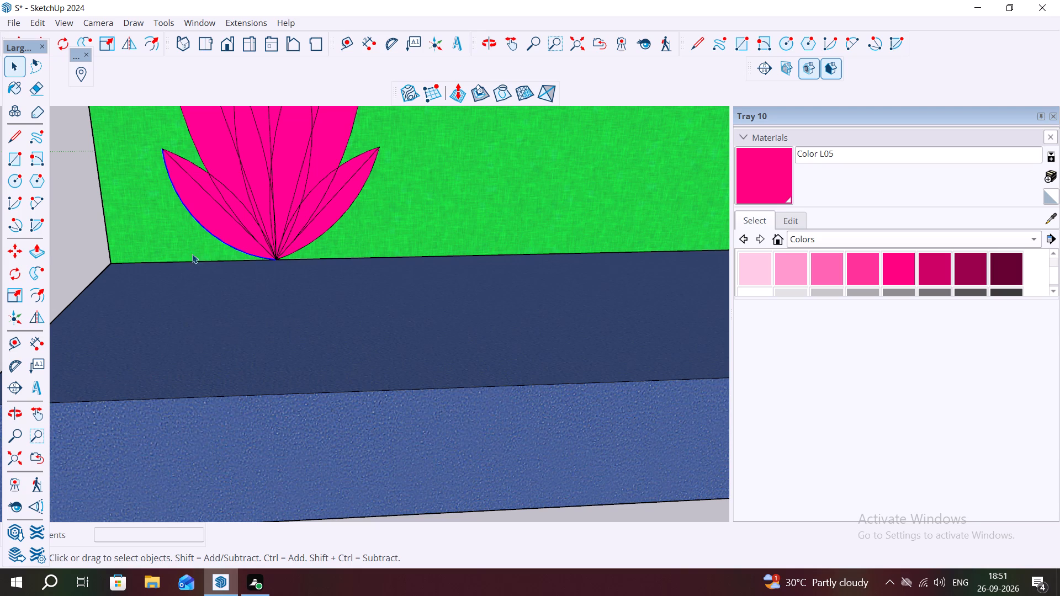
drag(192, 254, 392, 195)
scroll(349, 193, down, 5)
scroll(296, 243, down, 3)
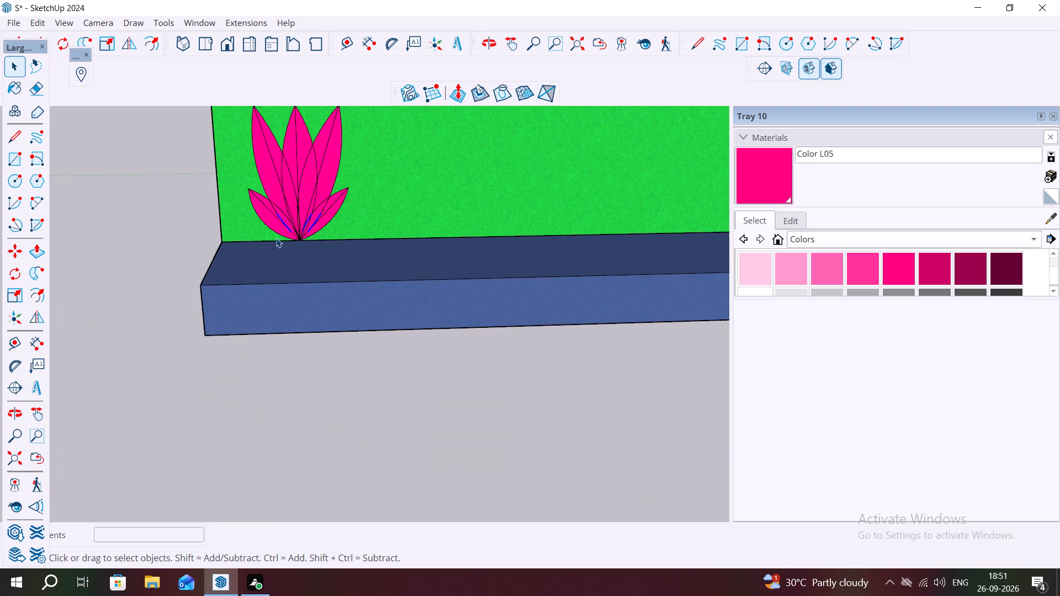
Copy the whole painted petal motif about 10' 4" along the planter's bottom edge to its far end and divide the spacing with 10/.
drag(242, 241, 362, 98)
middle_drag(354, 147, 385, 193)
drag(252, 247, 354, 96)
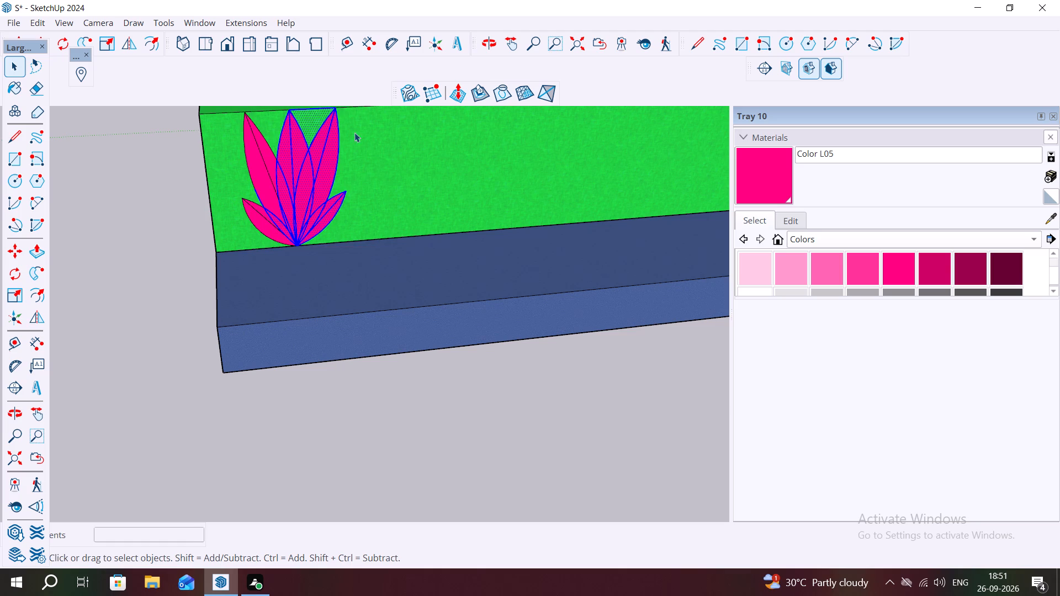
drag(213, 244, 370, 111)
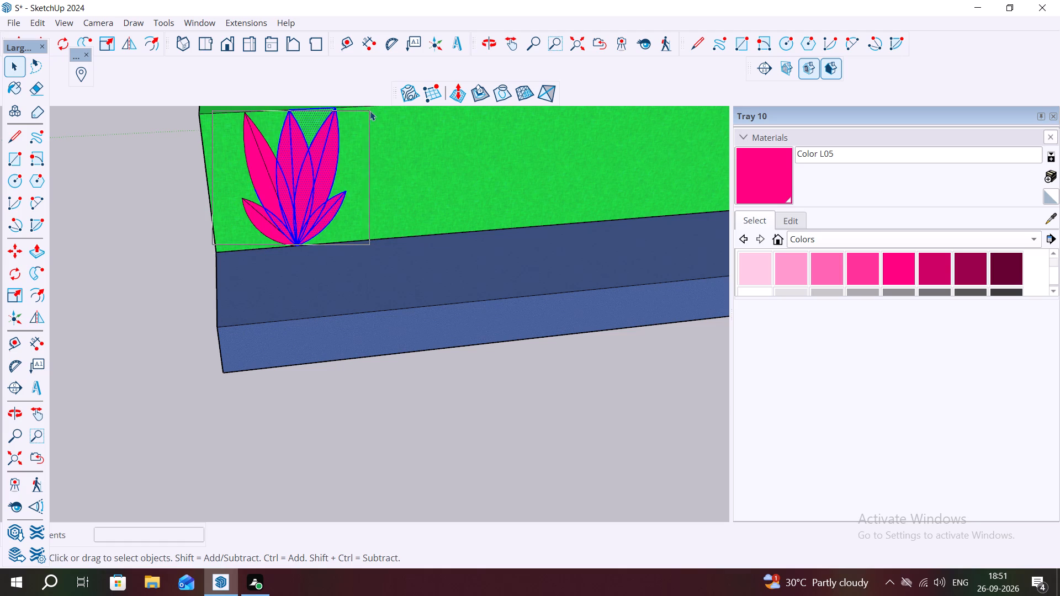
drag(370, 111, 375, 96)
drag(226, 270, 368, 263)
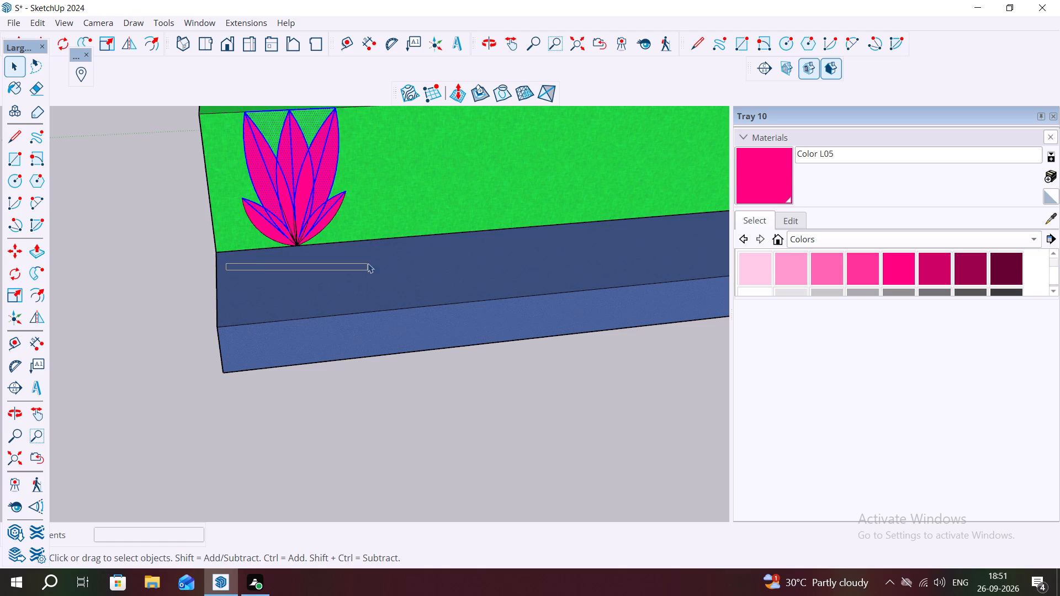
drag(368, 263, 377, 100)
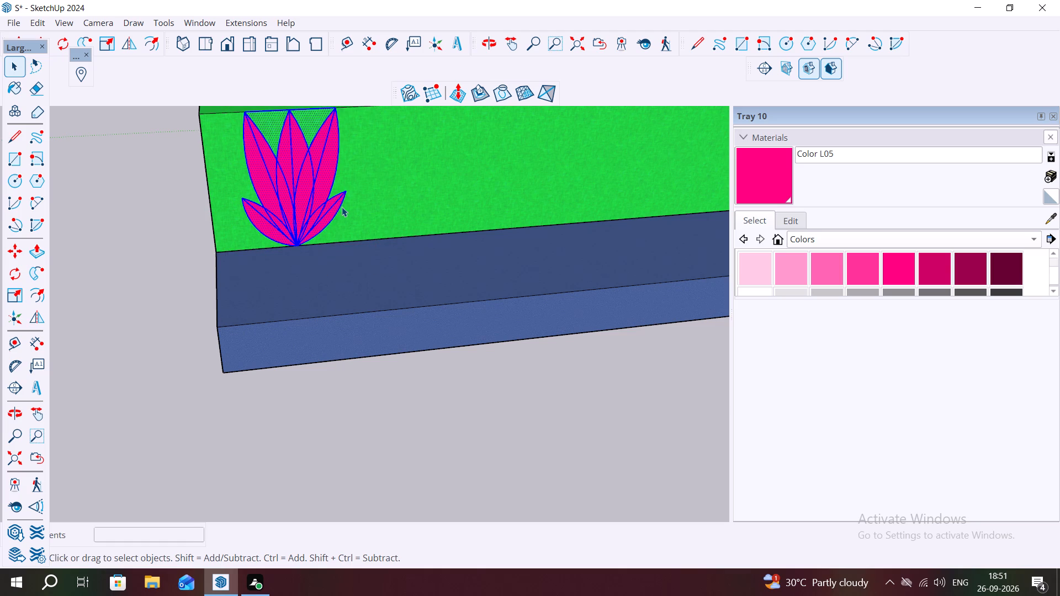
scroll(322, 233, down, 2)
key(m)
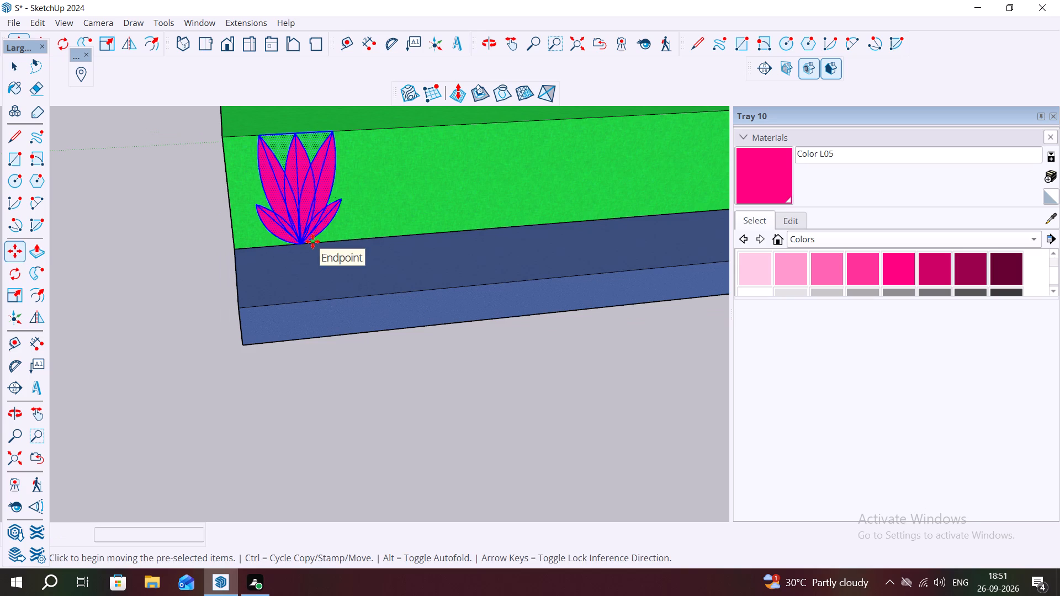
click(301, 241)
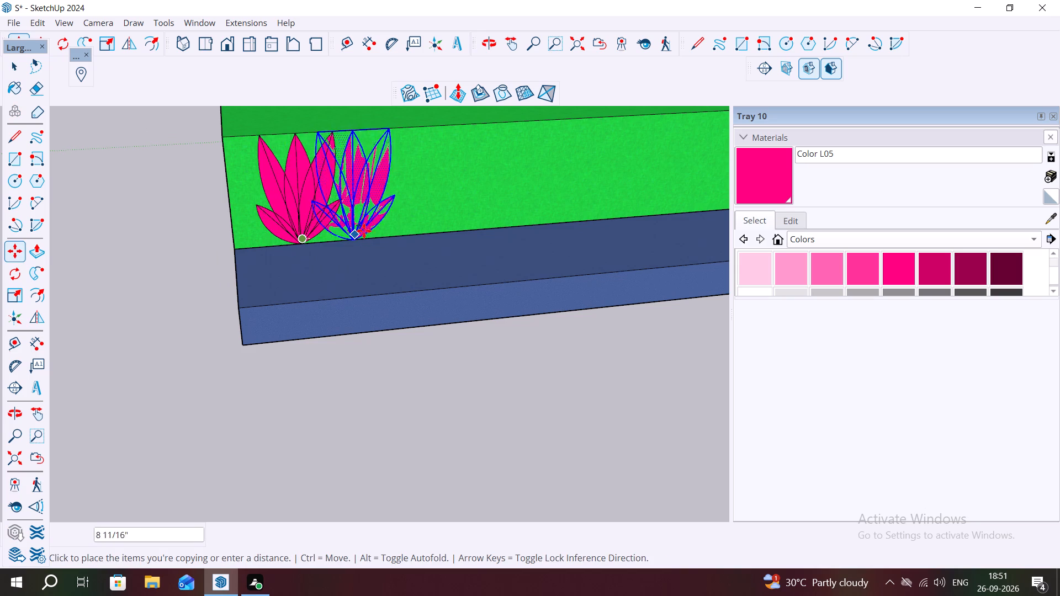
scroll(367, 231, down, 7)
scroll(273, 242, down, 3)
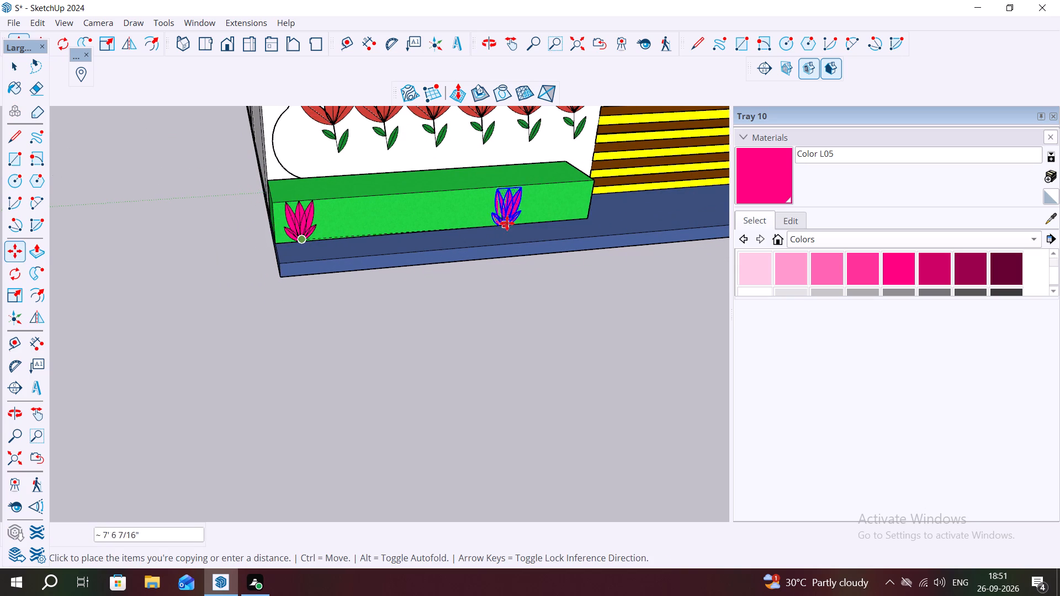
click(574, 219)
text(10/)
key(Return)
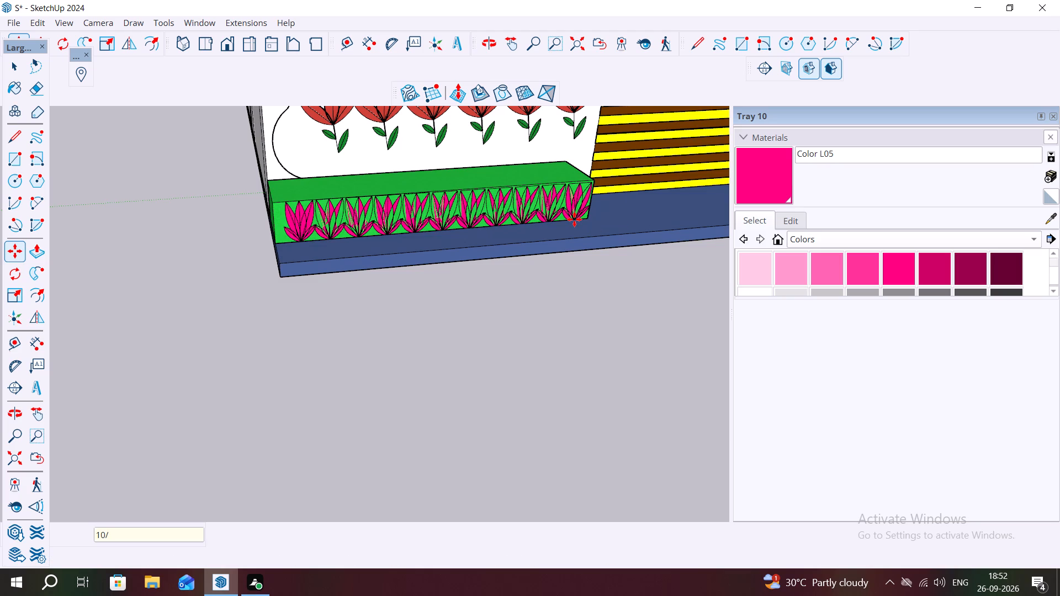
Examine the row of copied petal motifs along the planter front for faces that are not filled pink.
scroll(337, 198, up, 6)
middle_drag(410, 213, 262, 159)
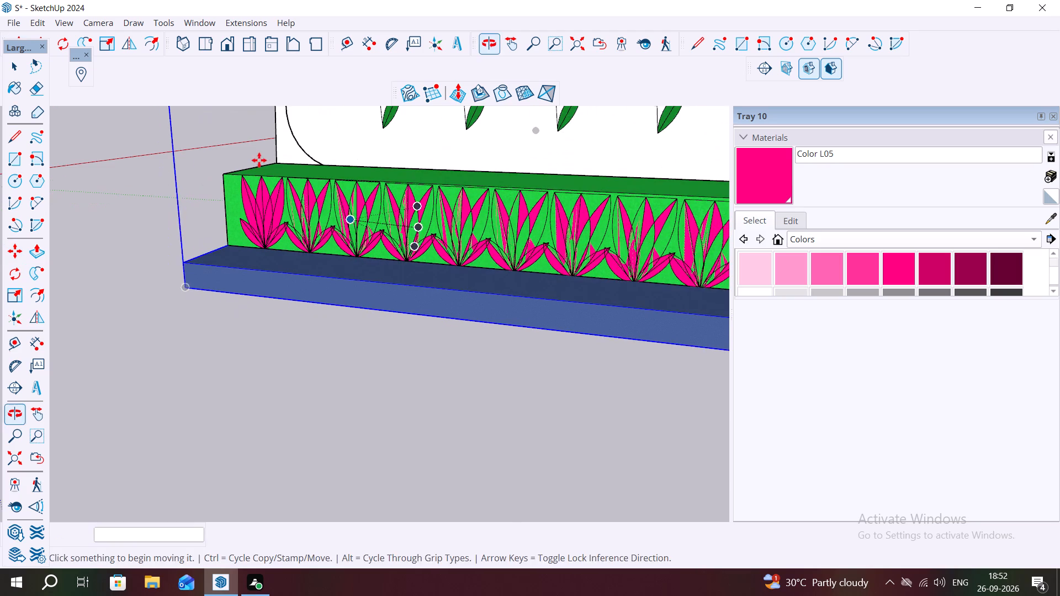
scroll(2, 201, down, 3)
key(space)
click(188, 329)
scroll(160, 285, down, 3)
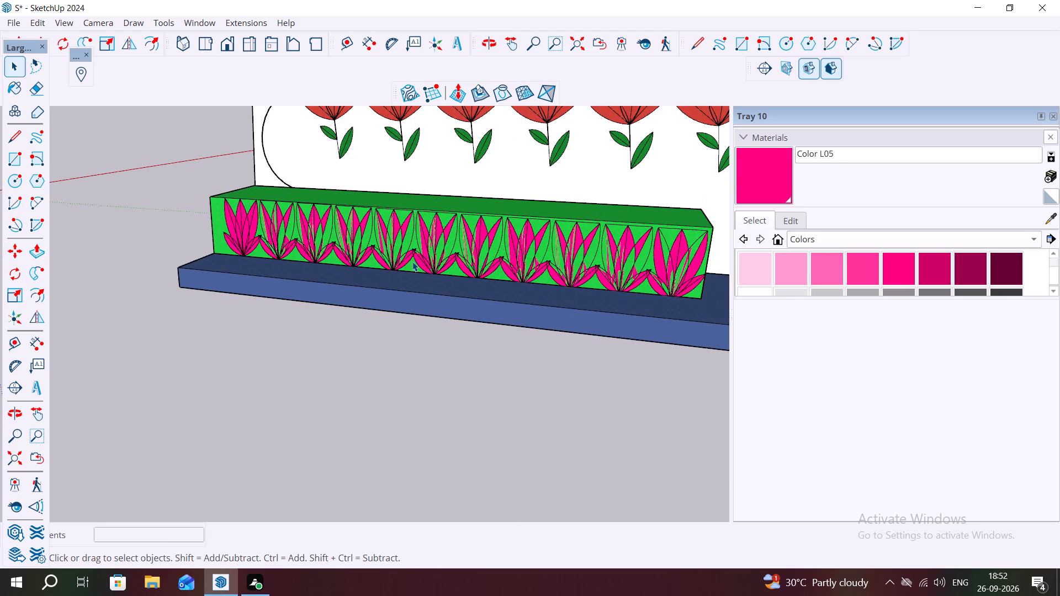
scroll(401, 244, up, 4)
middle_drag(345, 240, 614, 219)
scroll(214, 248, up, 6)
middle_drag(194, 264, 145, 258)
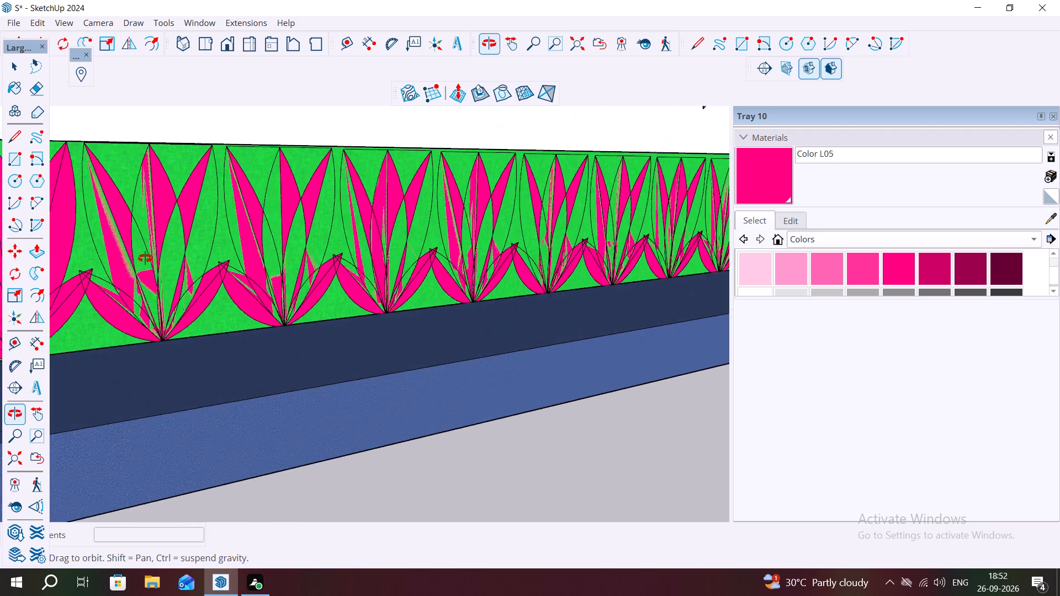
middle_drag(145, 258, 230, 262)
Select the green-filled petal faces of the second motif from the corner and paint them with Color L05.
scroll(160, 300, up, 5)
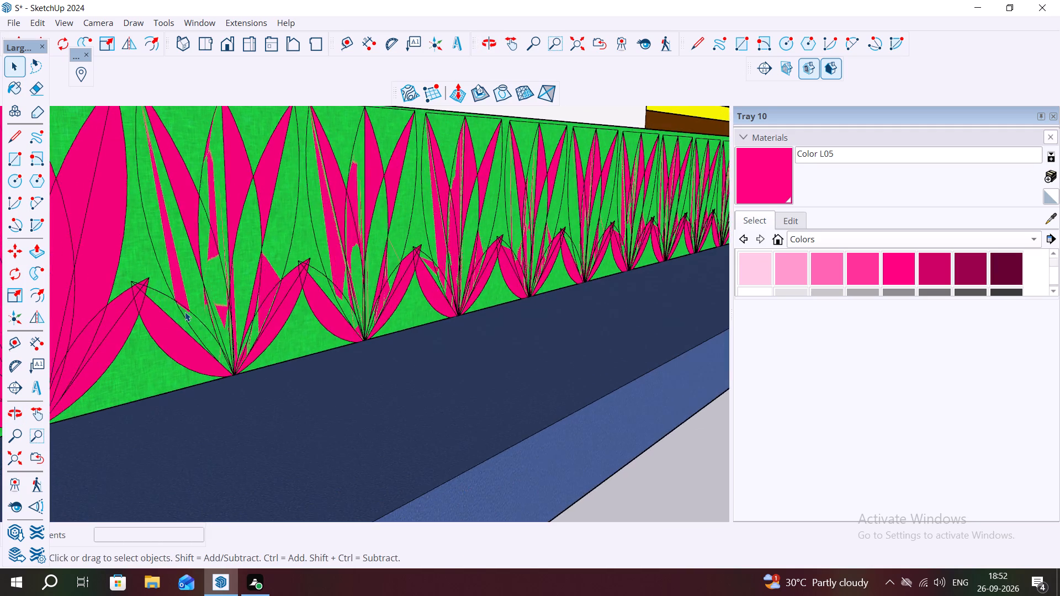
scroll(185, 312, up, 5)
click(183, 327)
double_click(183, 329)
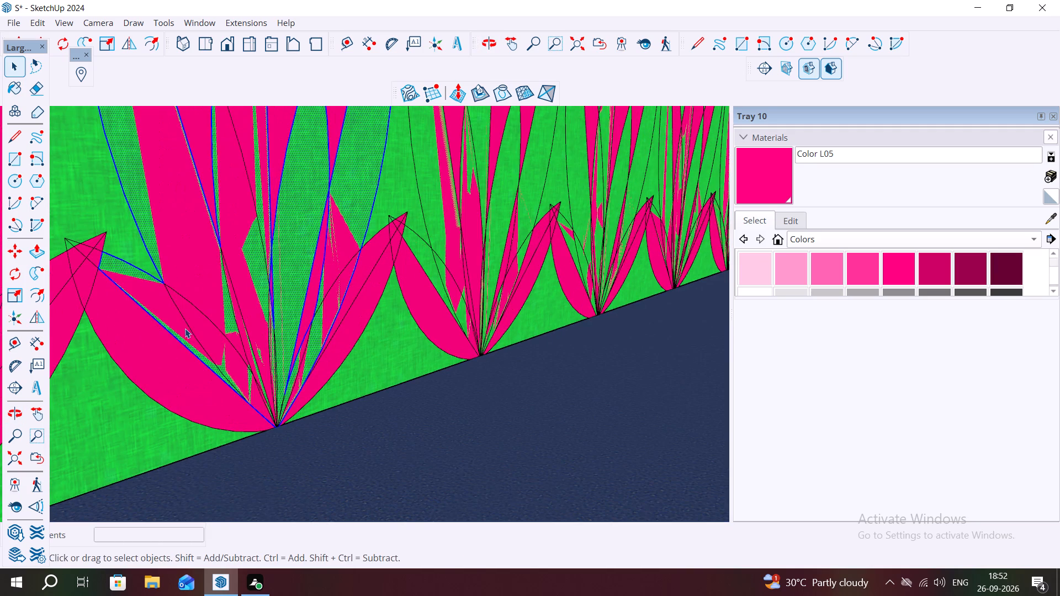
scroll(261, 306, down, 7)
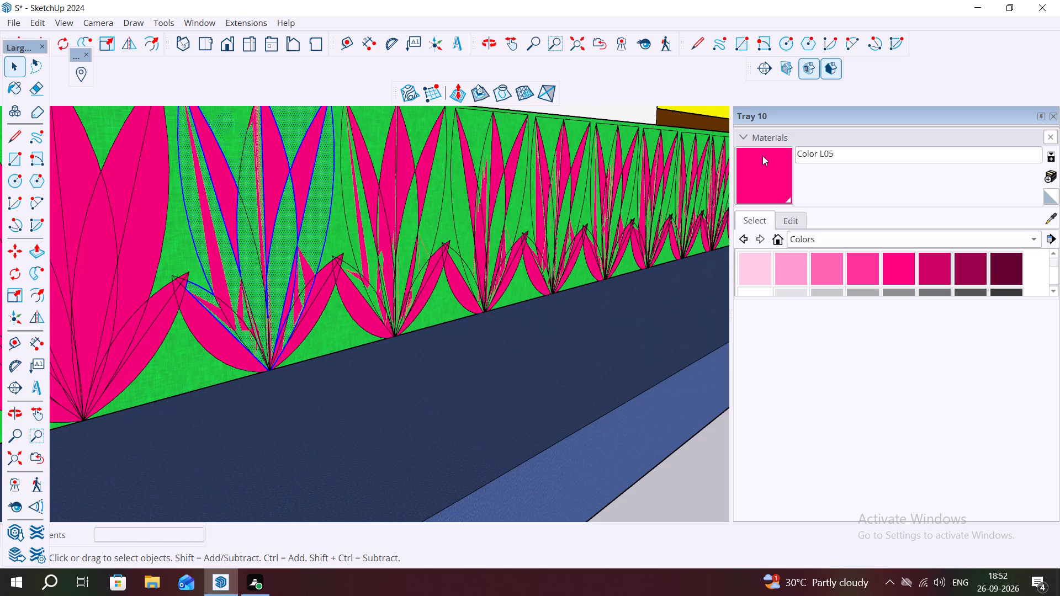
click(757, 182)
click(276, 283)
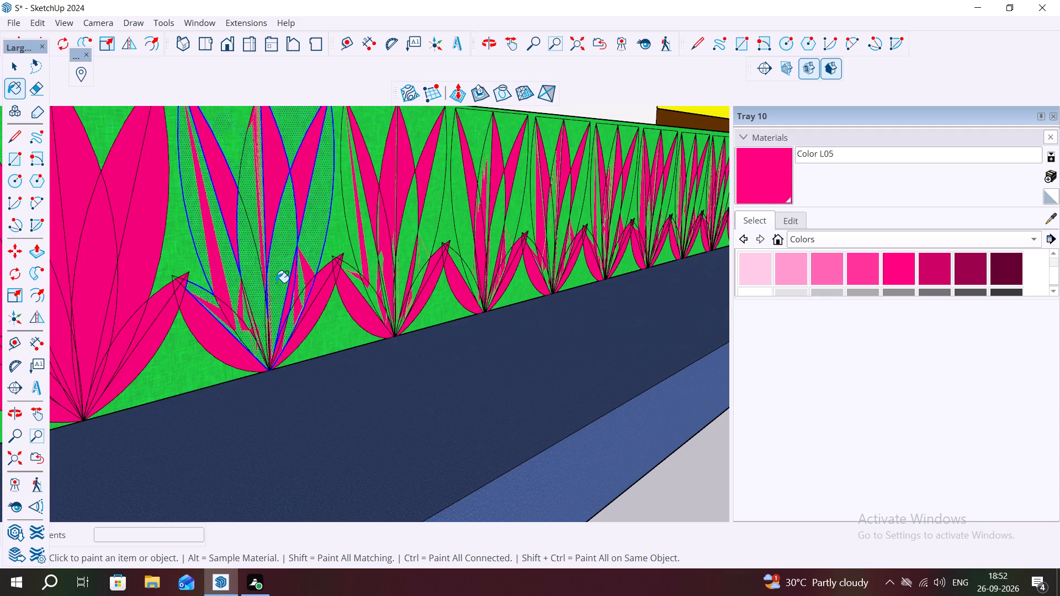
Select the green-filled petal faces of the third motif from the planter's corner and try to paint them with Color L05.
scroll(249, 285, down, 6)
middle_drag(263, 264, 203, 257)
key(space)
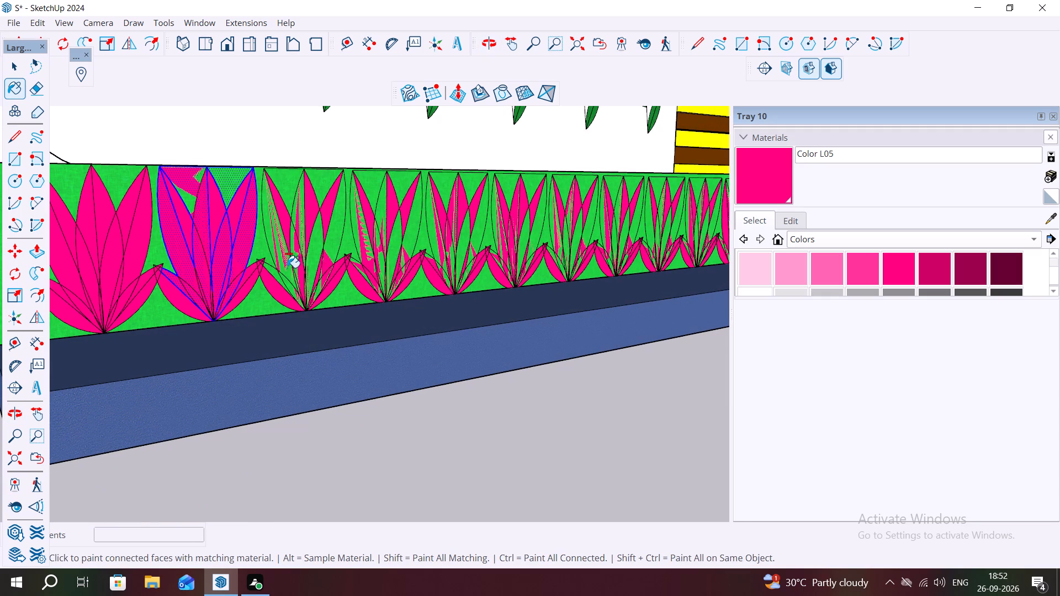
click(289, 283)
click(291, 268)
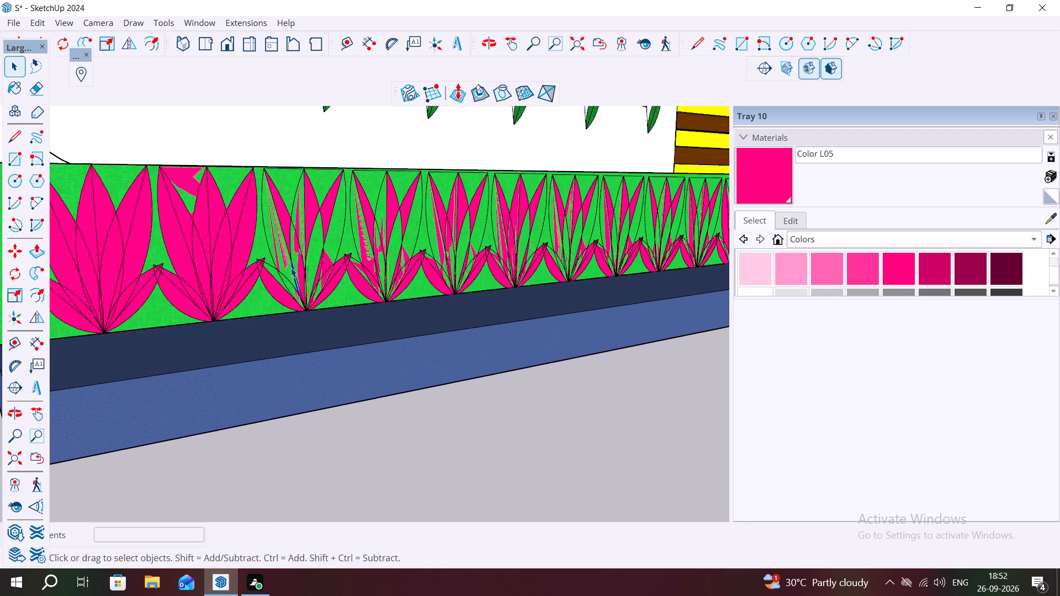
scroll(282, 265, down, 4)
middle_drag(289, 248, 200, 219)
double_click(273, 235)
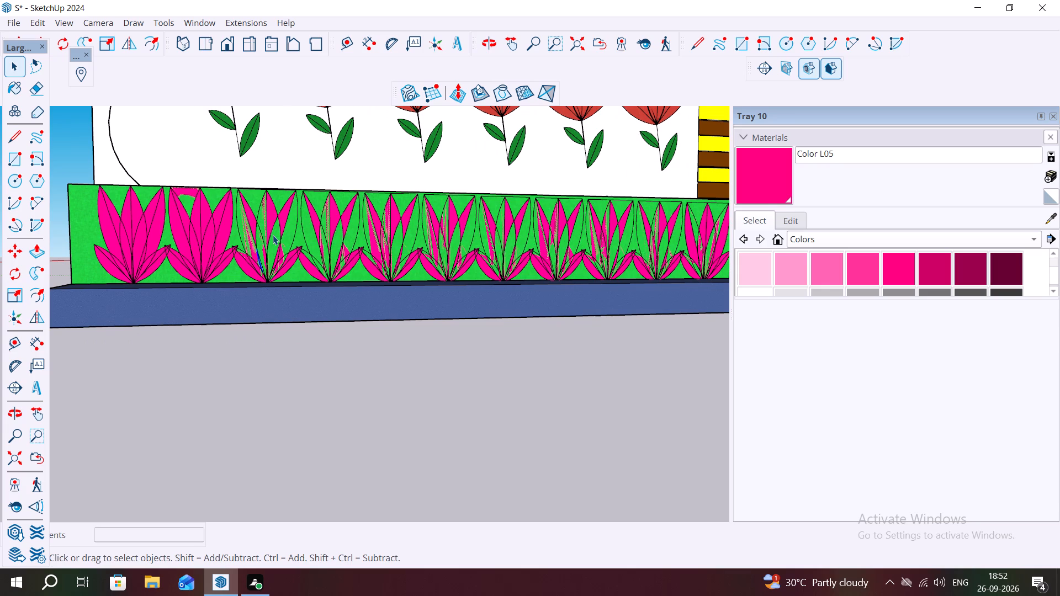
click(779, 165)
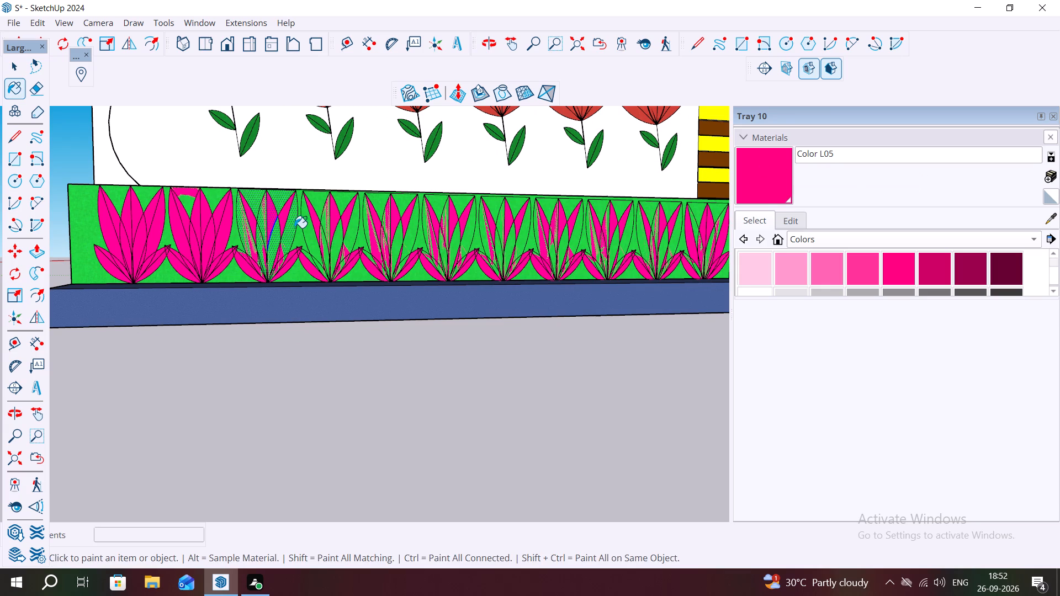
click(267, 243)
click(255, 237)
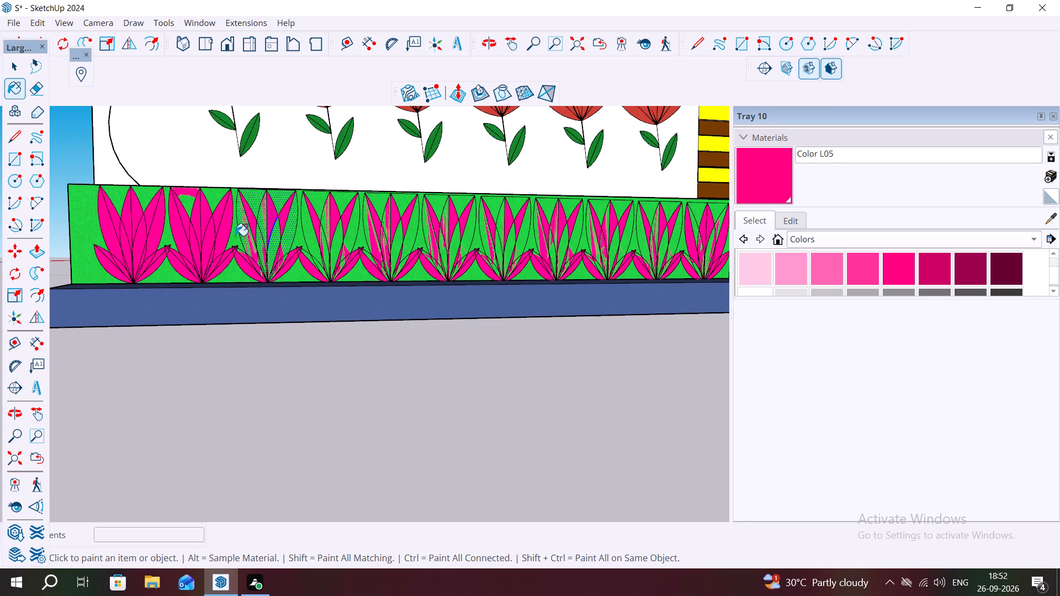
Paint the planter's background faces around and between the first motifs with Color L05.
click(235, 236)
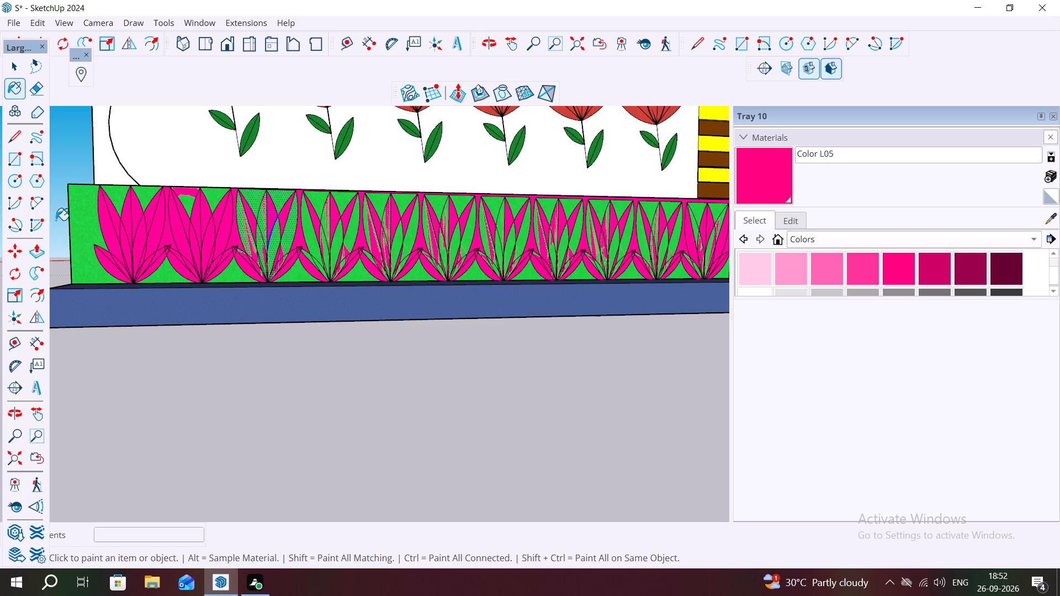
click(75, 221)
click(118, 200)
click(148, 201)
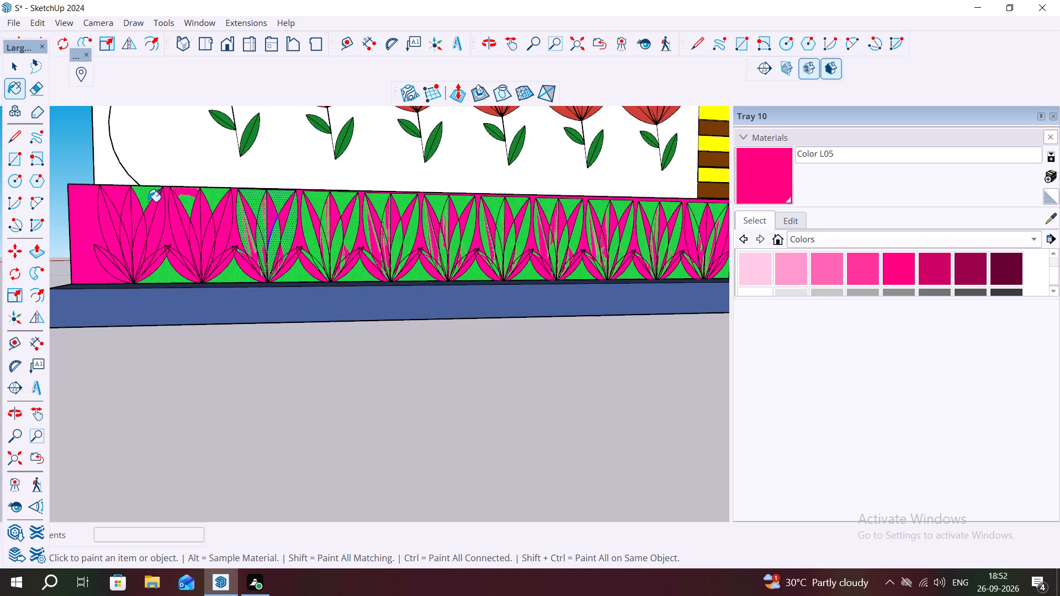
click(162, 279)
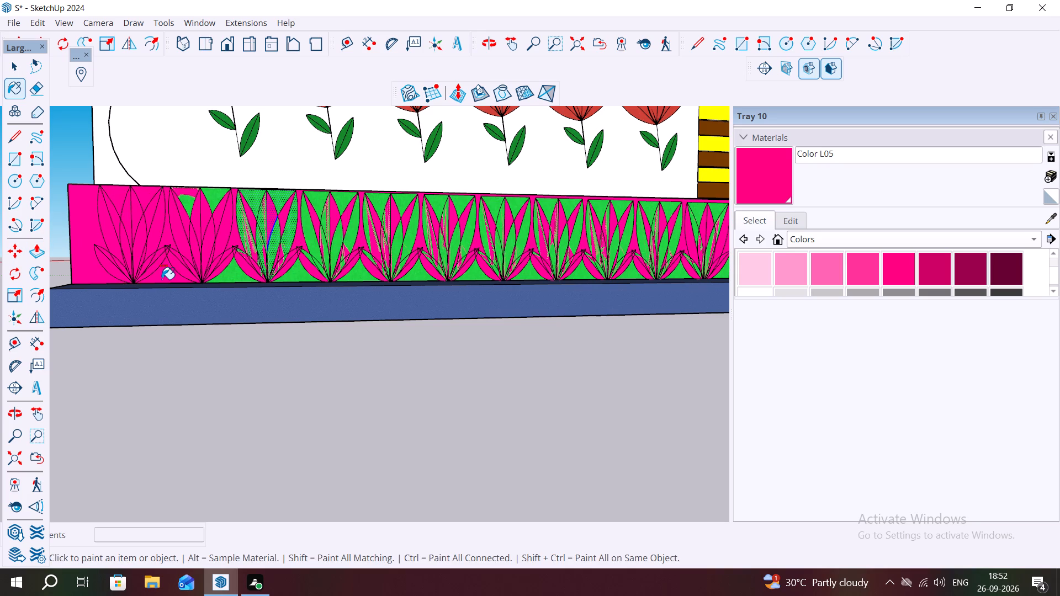
Undo the recent painting and the row of motif copies, back to the single motif at the planter's corner.
key(ctrl+z)
key(ctrl+z)
key(ctrl+z)
key(ctrl+z)
key(ctrl+z)
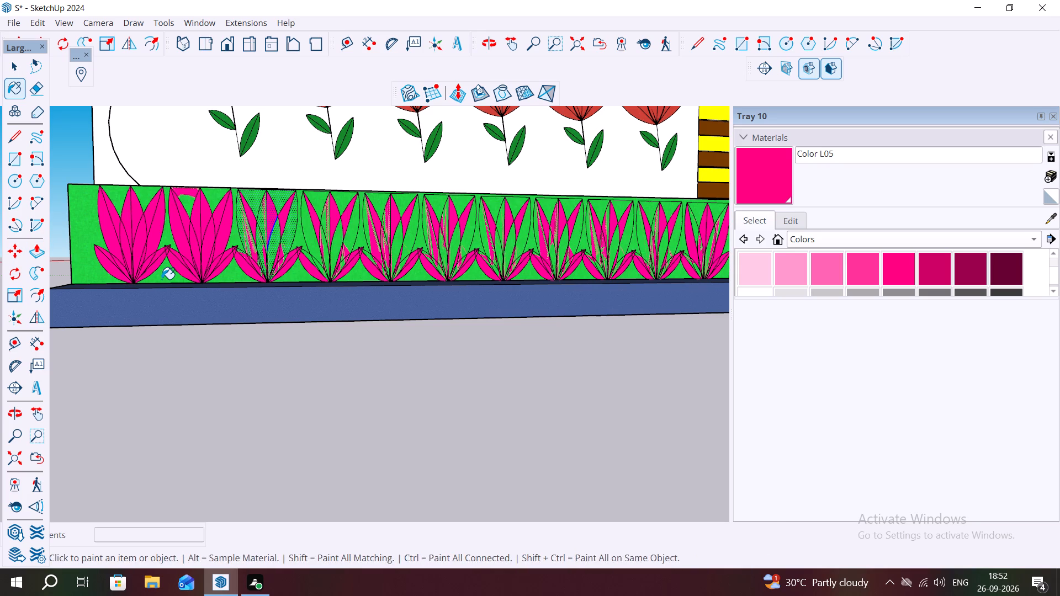
key(ctrl+z)
key(ctrl+z)
key(ctrl+z)
key(ctrl+z)
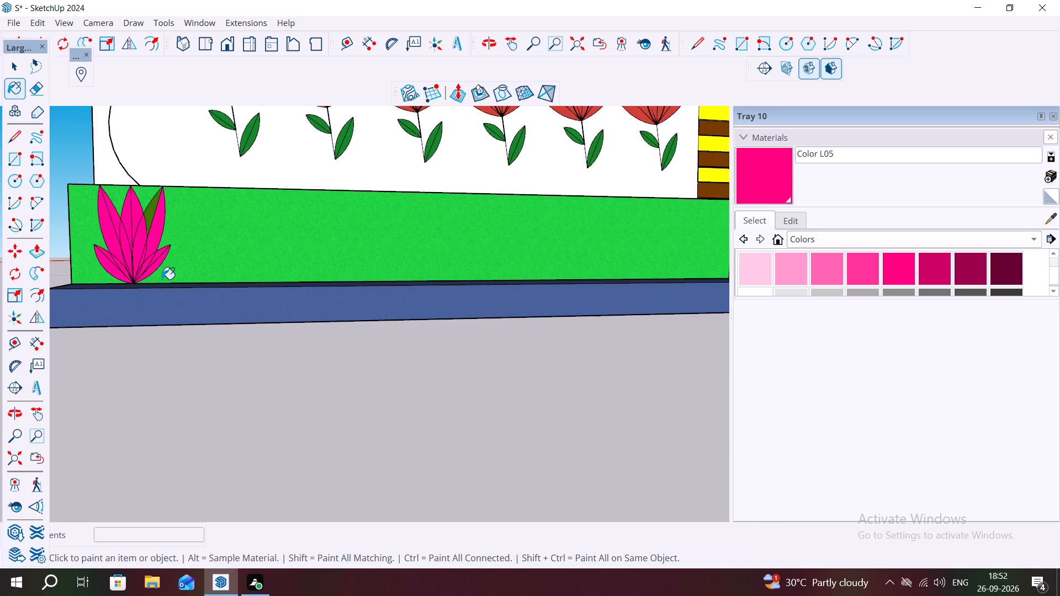
Paint the olive face in the corner motif's upper petal with Color L05.
scroll(149, 214, up, 6)
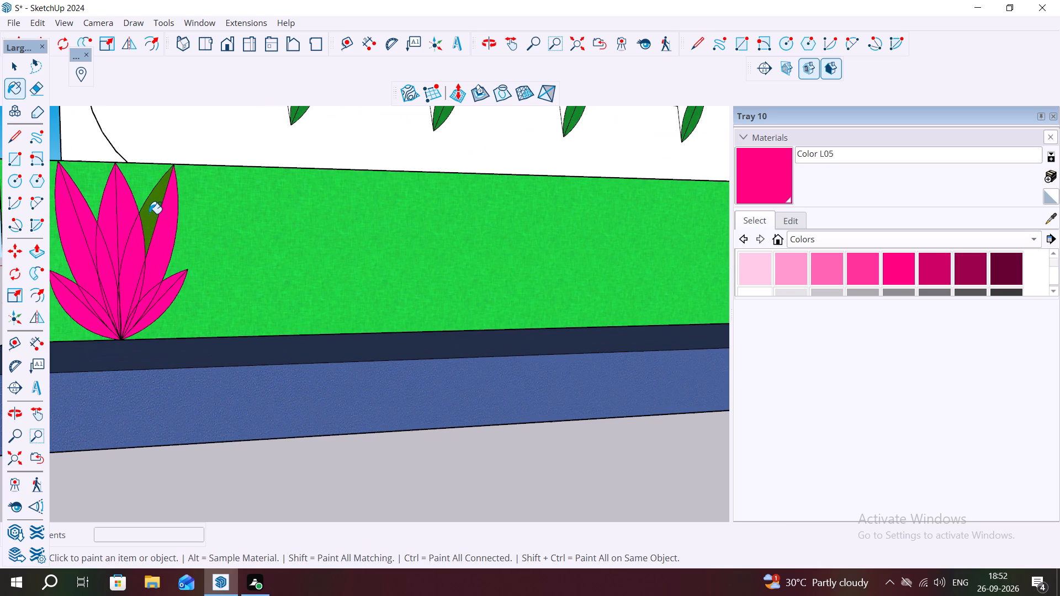
click(153, 213)
scroll(222, 246, down, 3)
key(space)
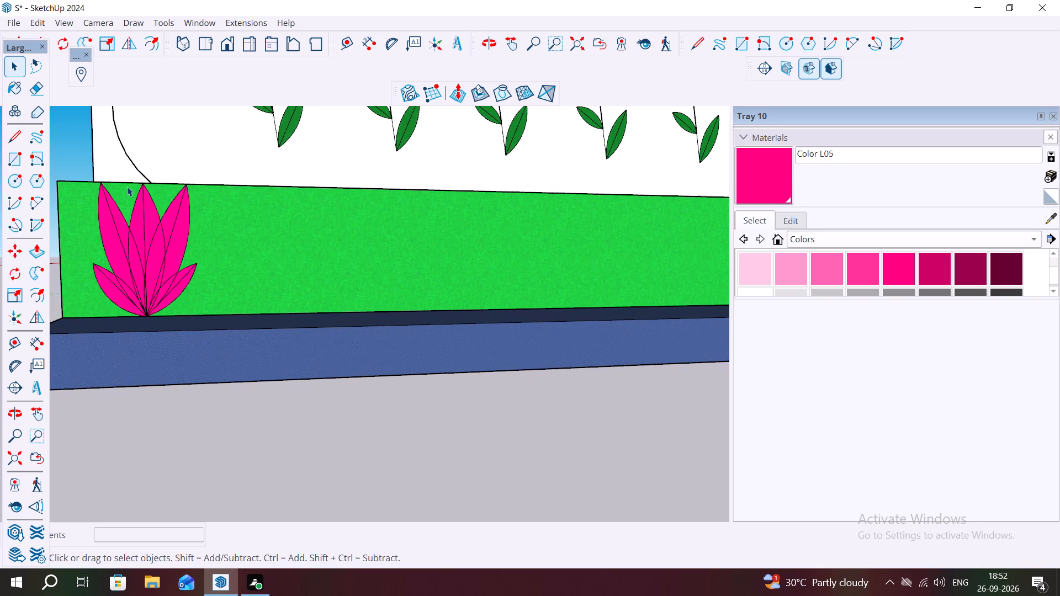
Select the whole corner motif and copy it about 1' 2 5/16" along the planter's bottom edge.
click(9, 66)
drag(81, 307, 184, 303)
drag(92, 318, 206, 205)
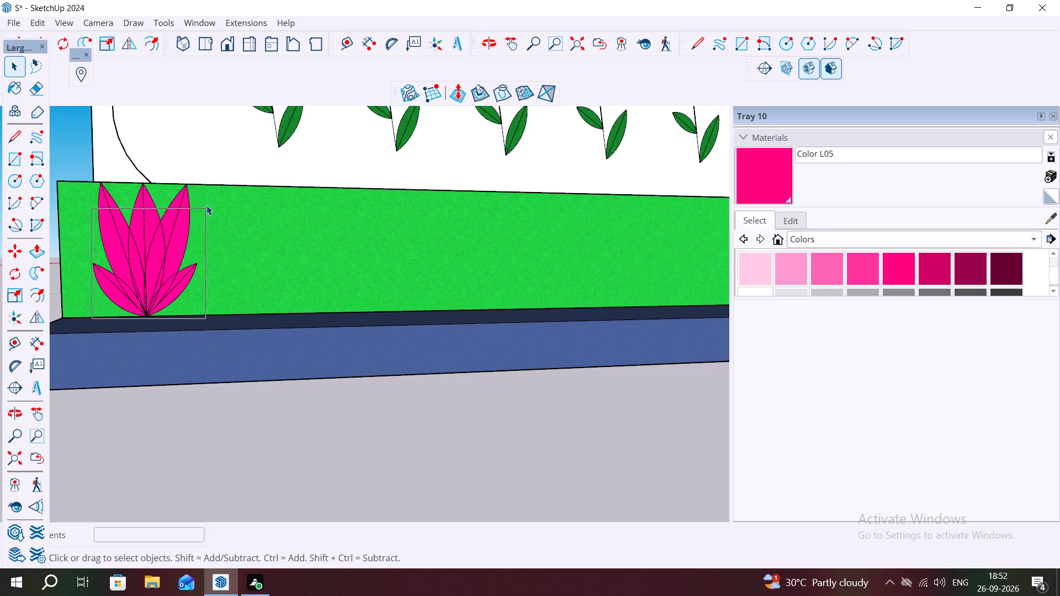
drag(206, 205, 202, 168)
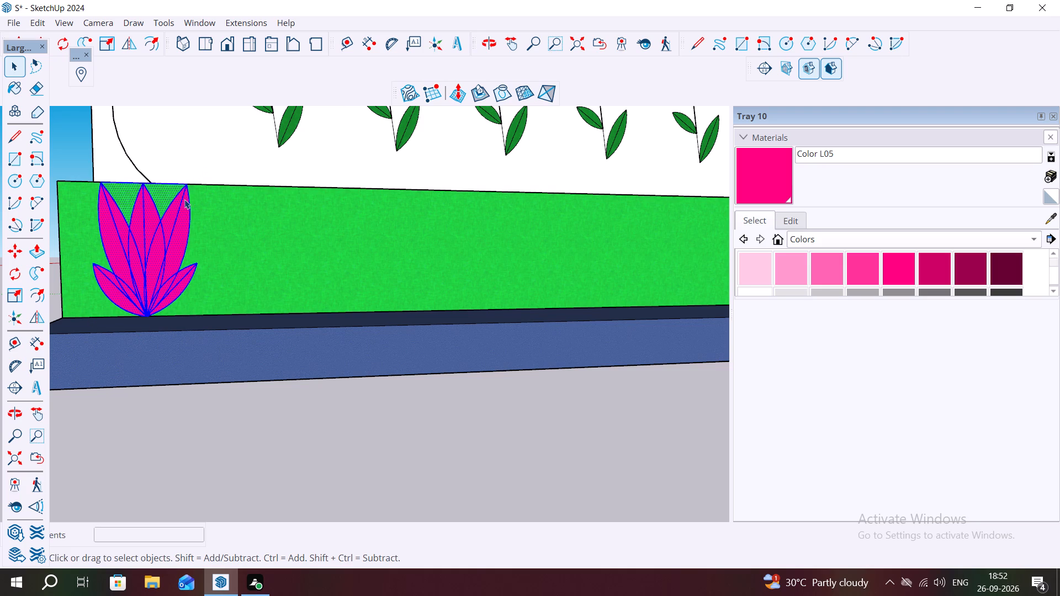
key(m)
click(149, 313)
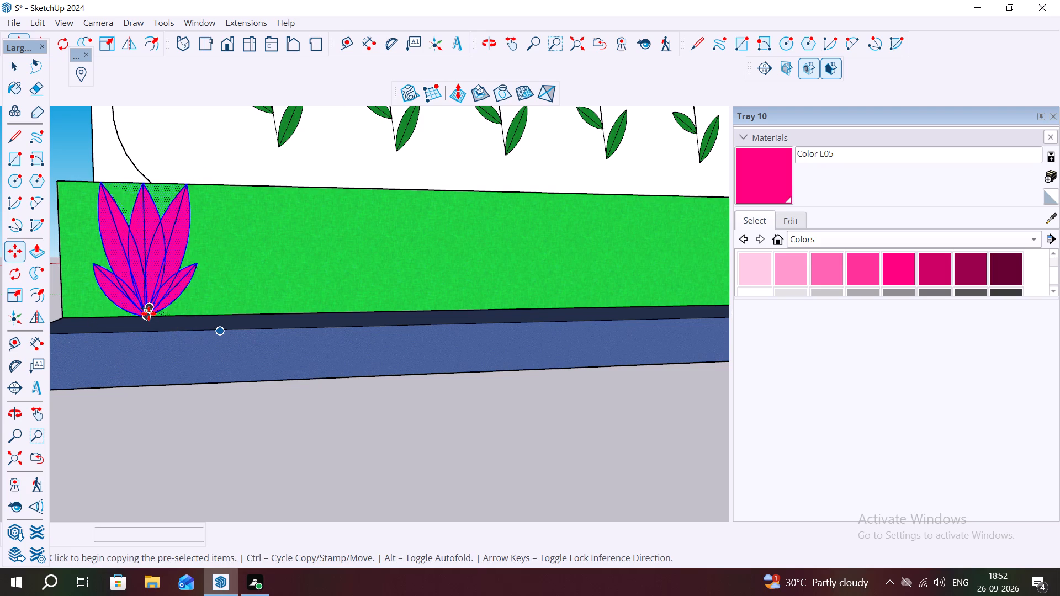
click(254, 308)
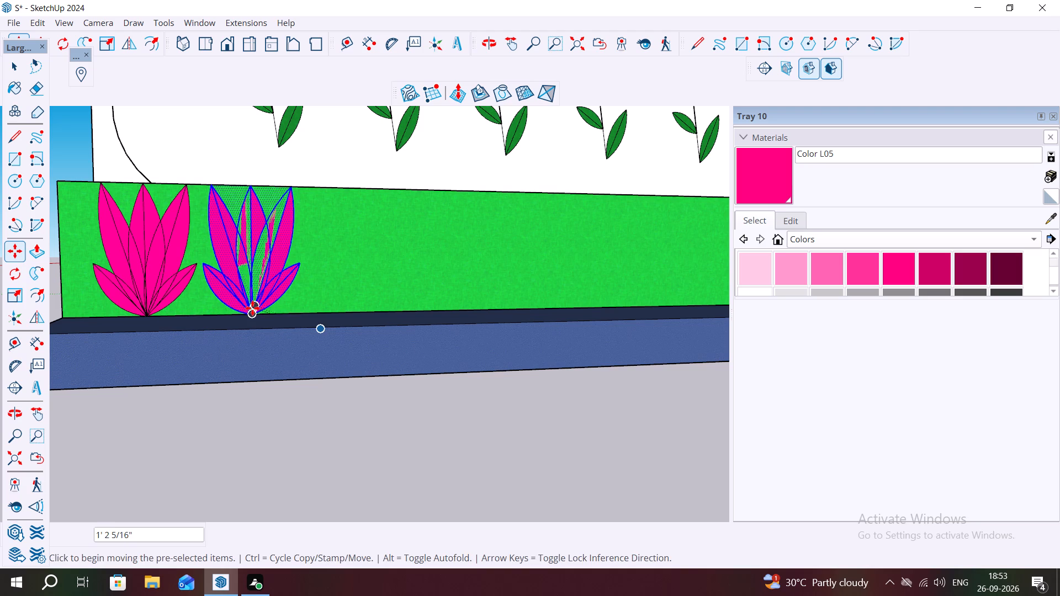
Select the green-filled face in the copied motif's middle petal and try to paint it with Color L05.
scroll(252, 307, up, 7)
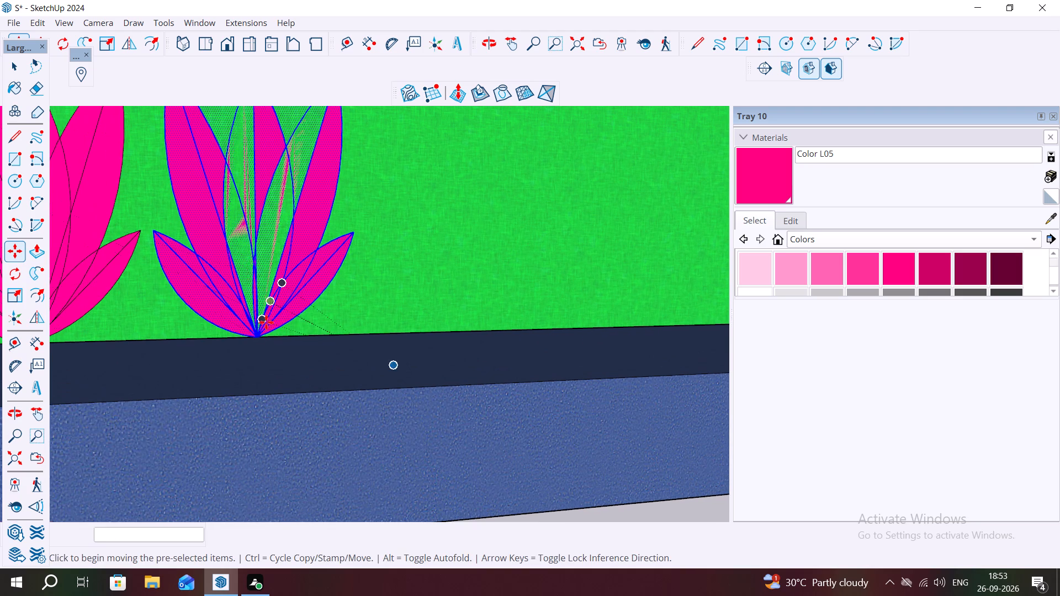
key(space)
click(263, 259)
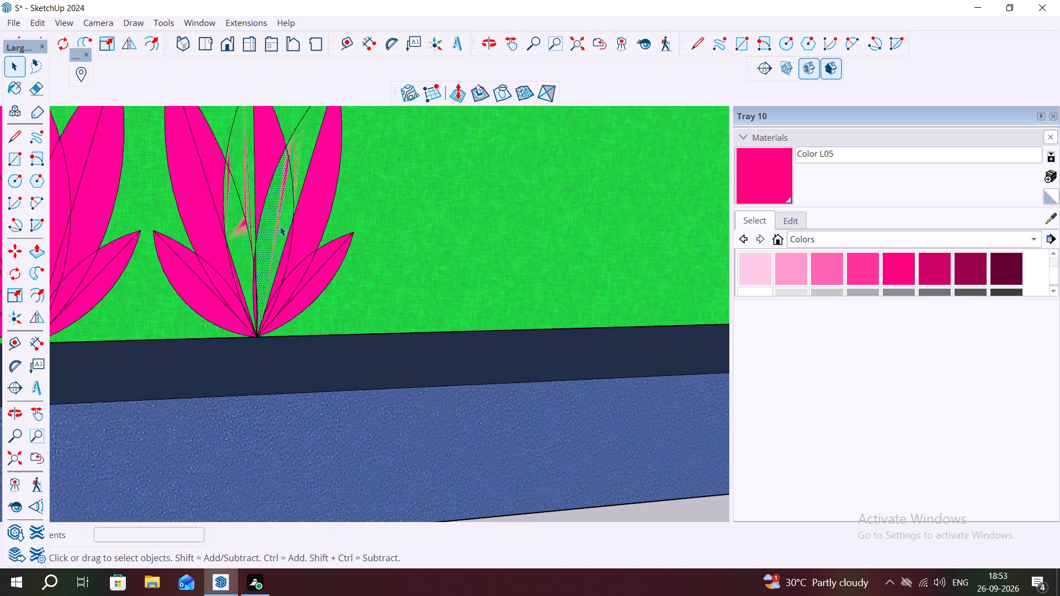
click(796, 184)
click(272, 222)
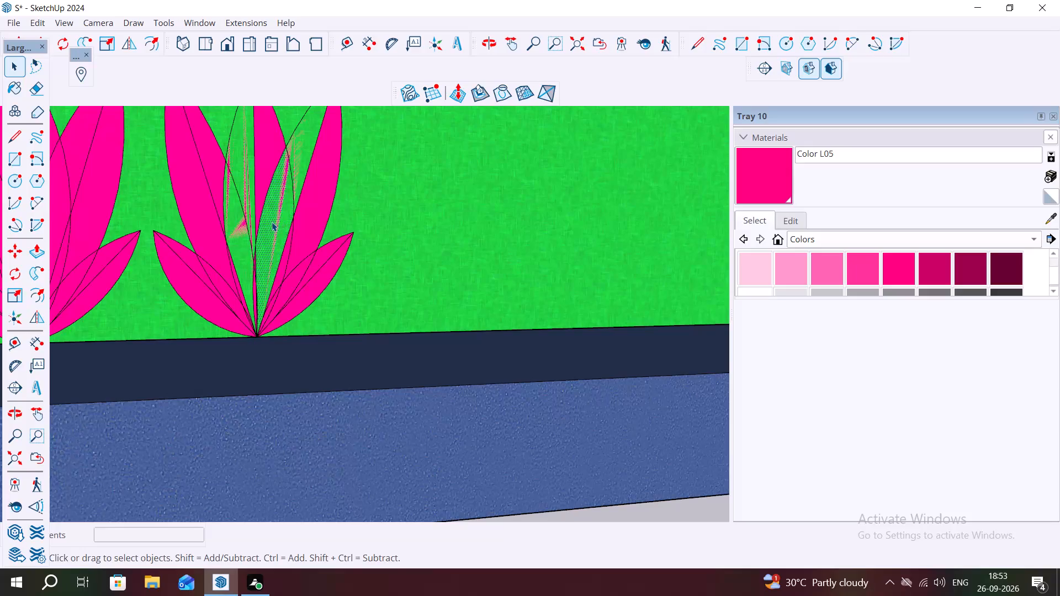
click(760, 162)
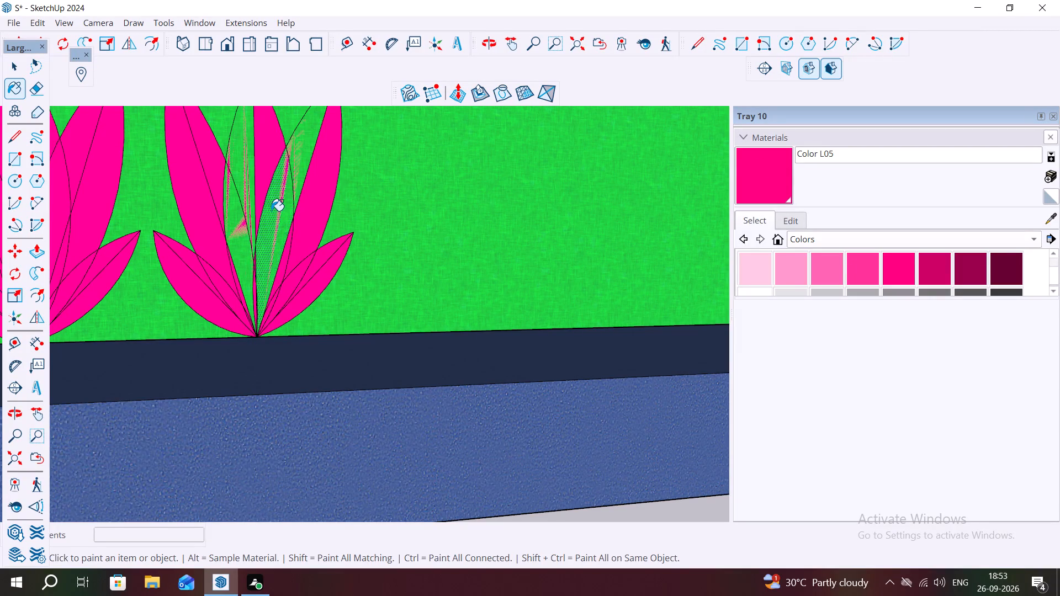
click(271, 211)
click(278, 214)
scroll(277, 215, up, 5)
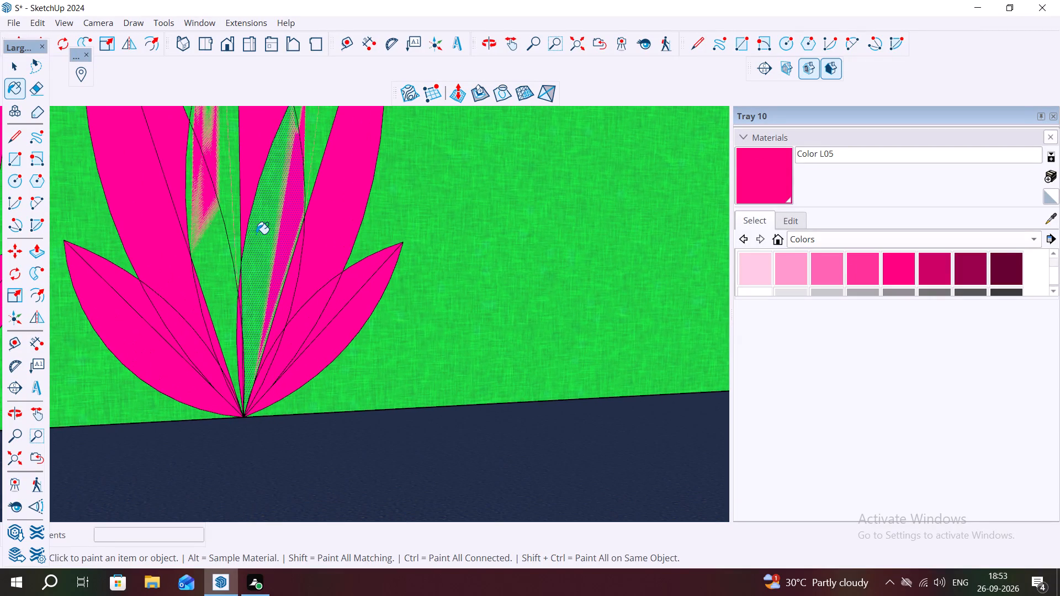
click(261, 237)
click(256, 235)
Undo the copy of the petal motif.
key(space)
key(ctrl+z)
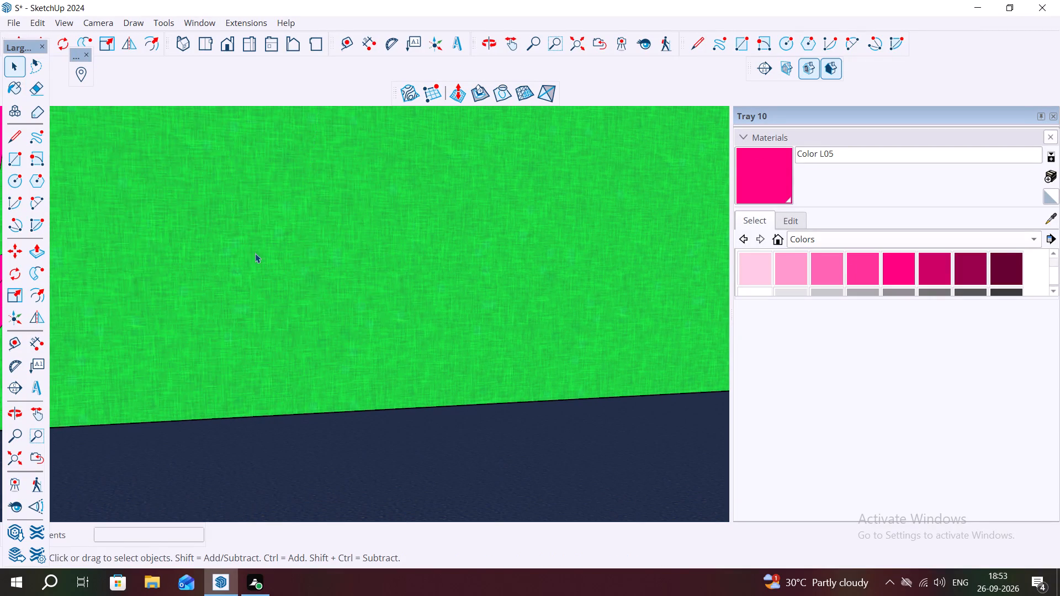
Paint the planter's green front around the motif, including the gaps between its upper petals, with Color M00.
scroll(257, 291, down, 5)
scroll(331, 384, up, 1)
scroll(347, 387, down, 9)
click(375, 319)
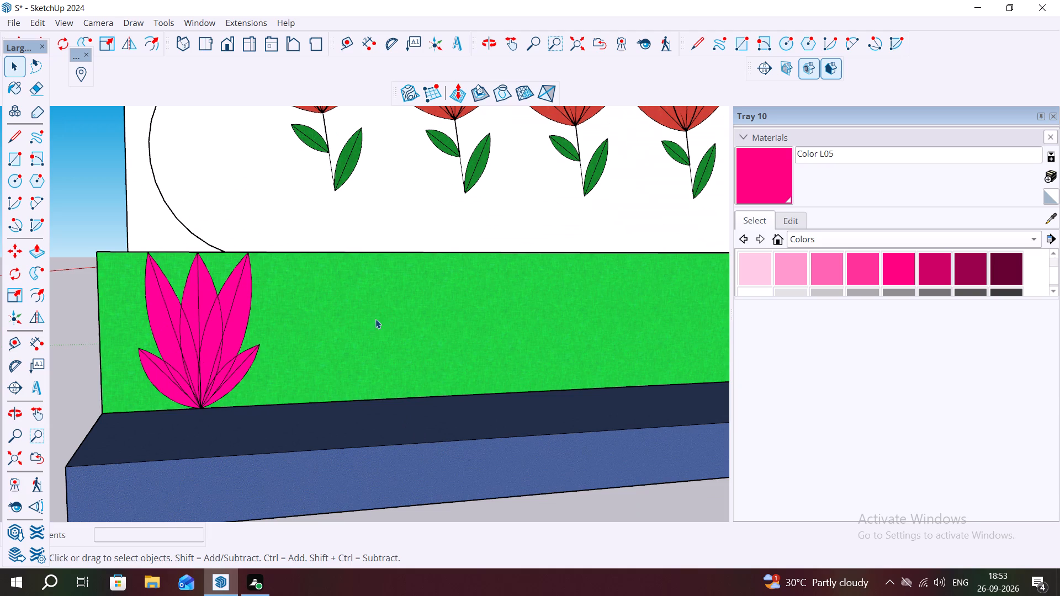
scroll(749, 274, down, 2)
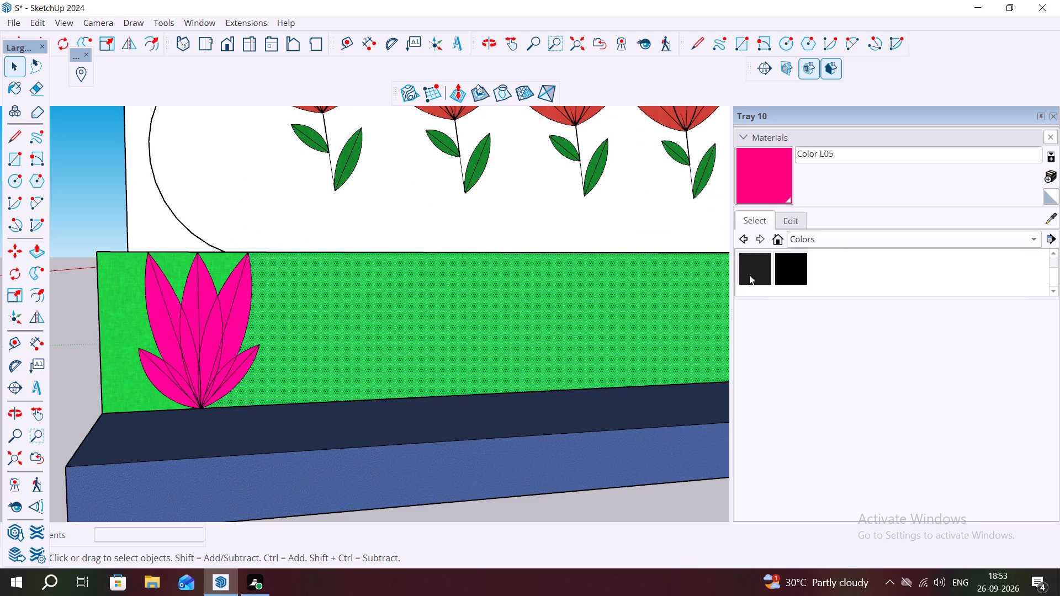
scroll(749, 264, up, 2)
click(754, 291)
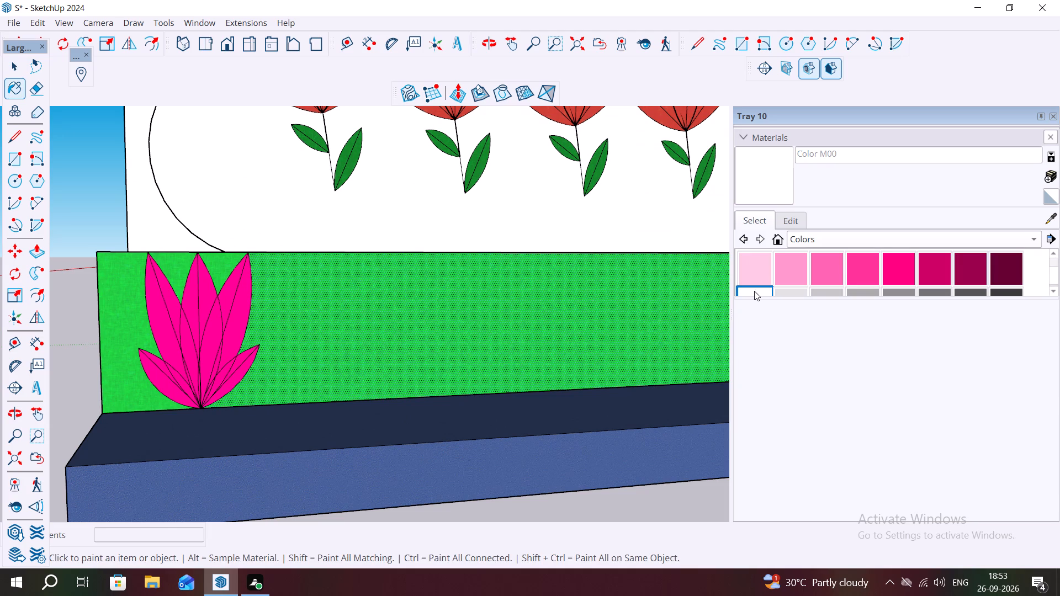
click(230, 336)
click(340, 330)
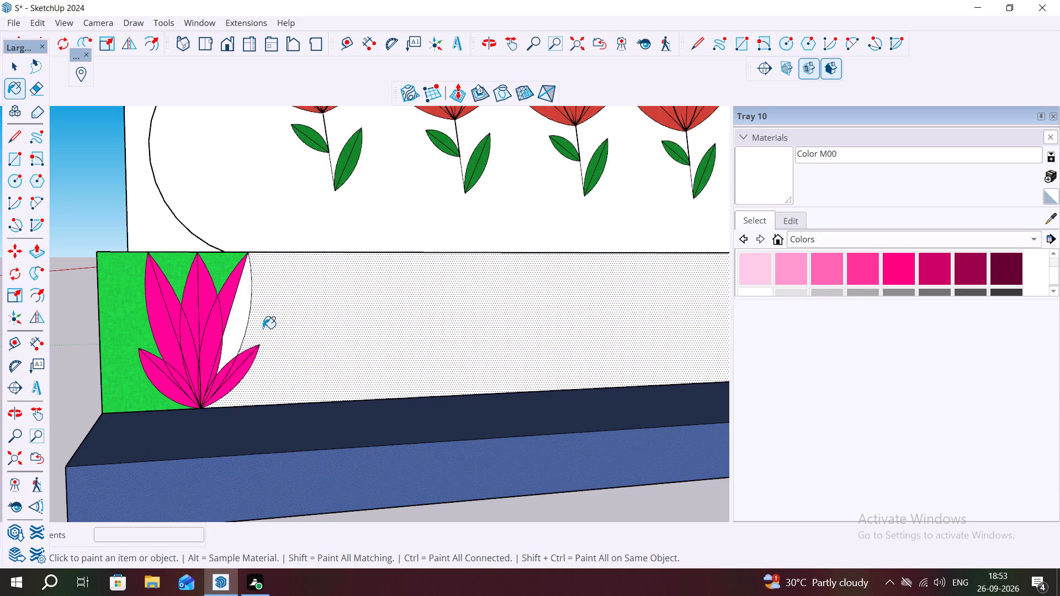
click(118, 328)
click(167, 267)
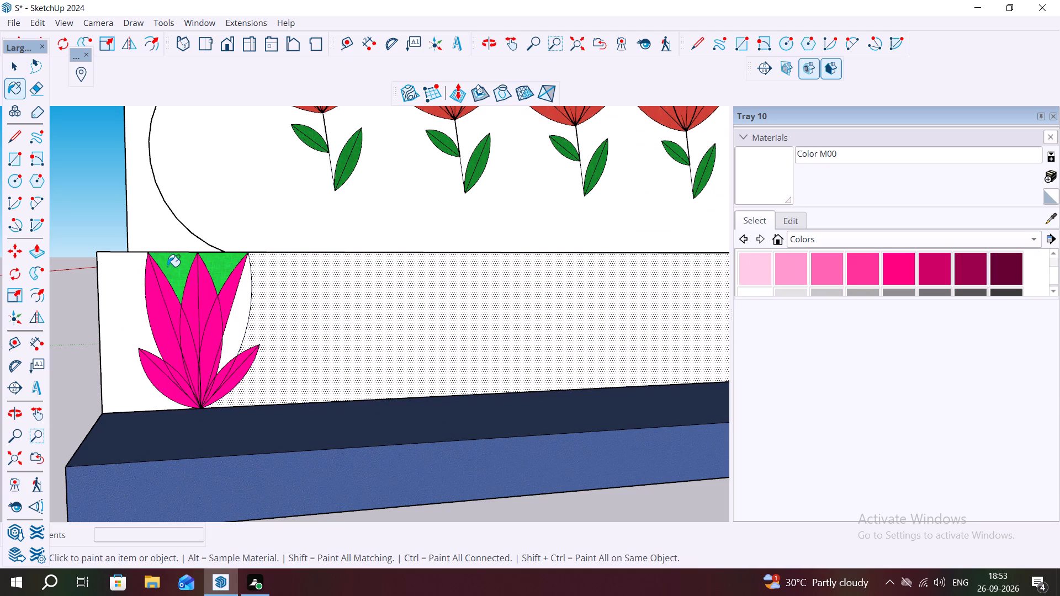
click(207, 268)
click(227, 268)
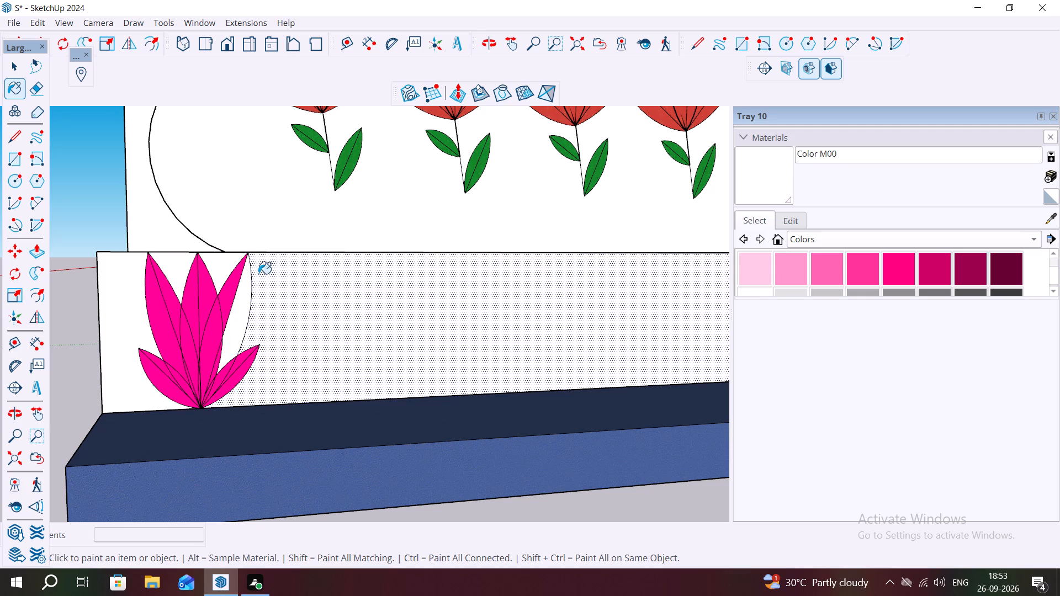
Repaint the white outer face of the motif's upper petal farthest from the planter's corner with Color L05.
click(898, 268)
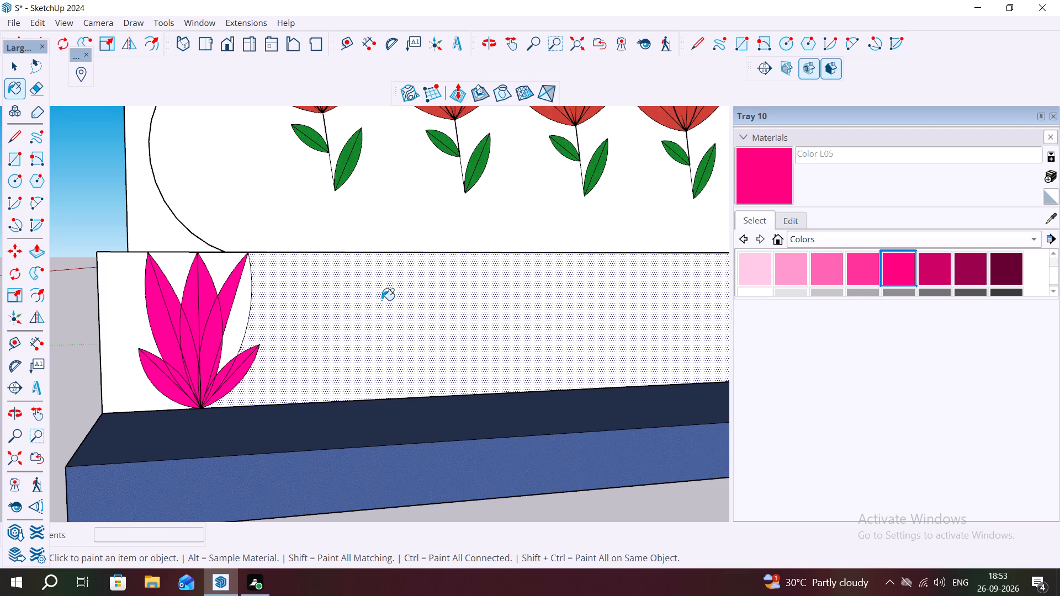
click(240, 329)
scroll(254, 349, down, 8)
scroll(66, 420, down, 2)
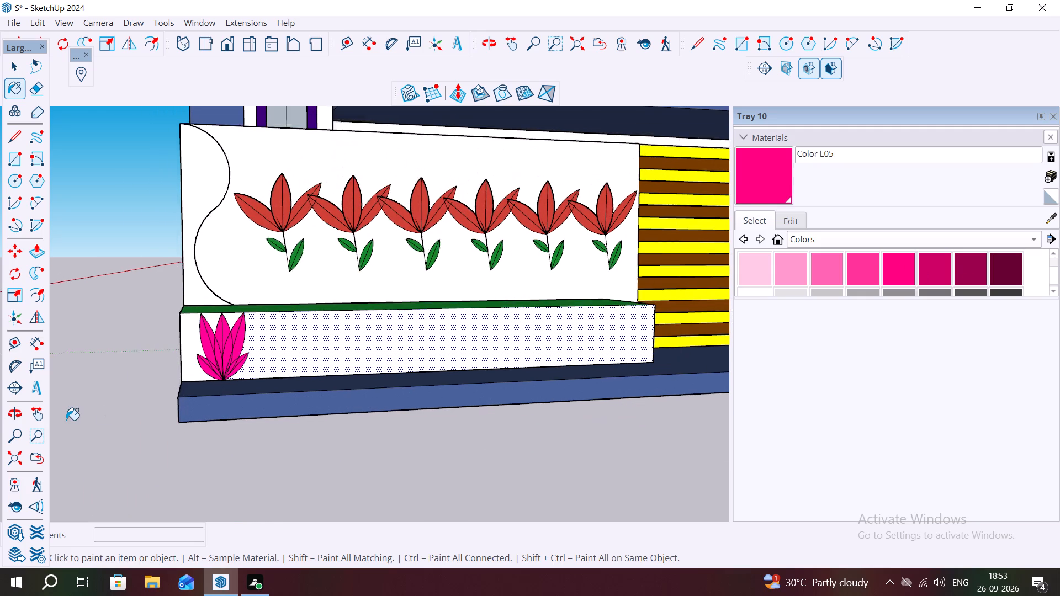
key(space)
click(71, 479)
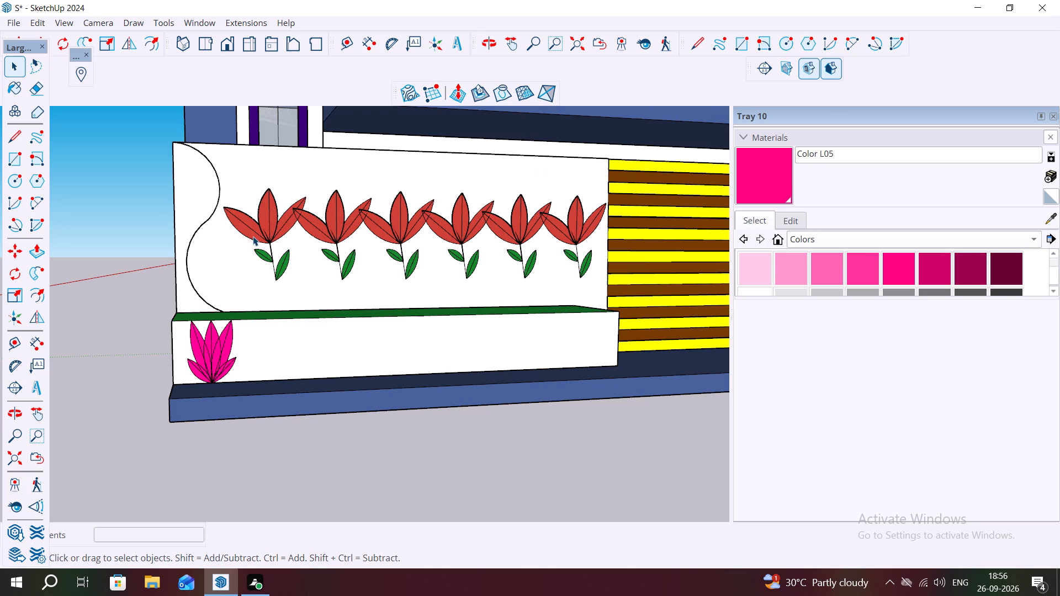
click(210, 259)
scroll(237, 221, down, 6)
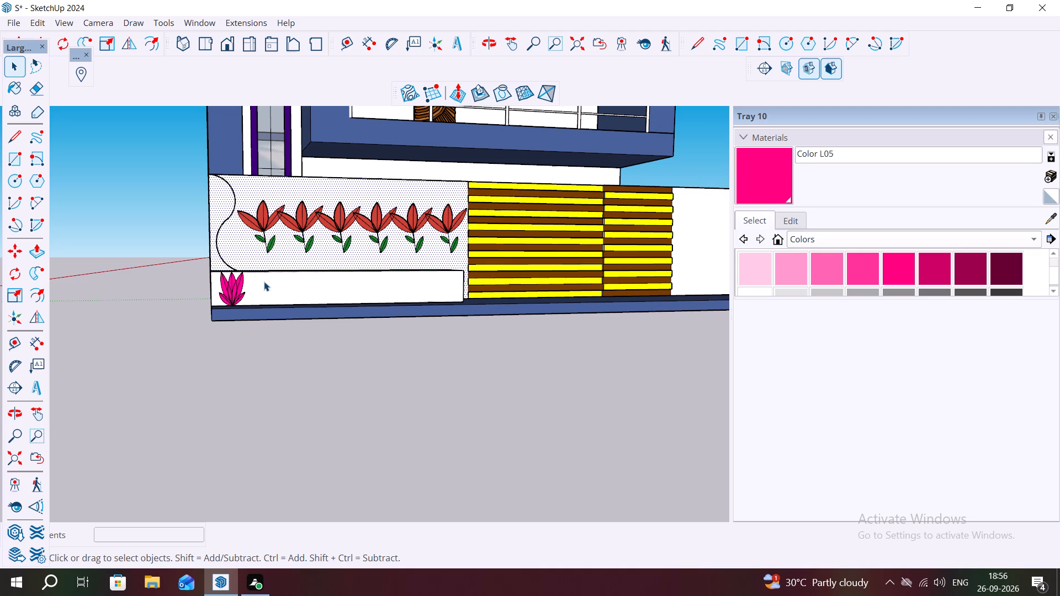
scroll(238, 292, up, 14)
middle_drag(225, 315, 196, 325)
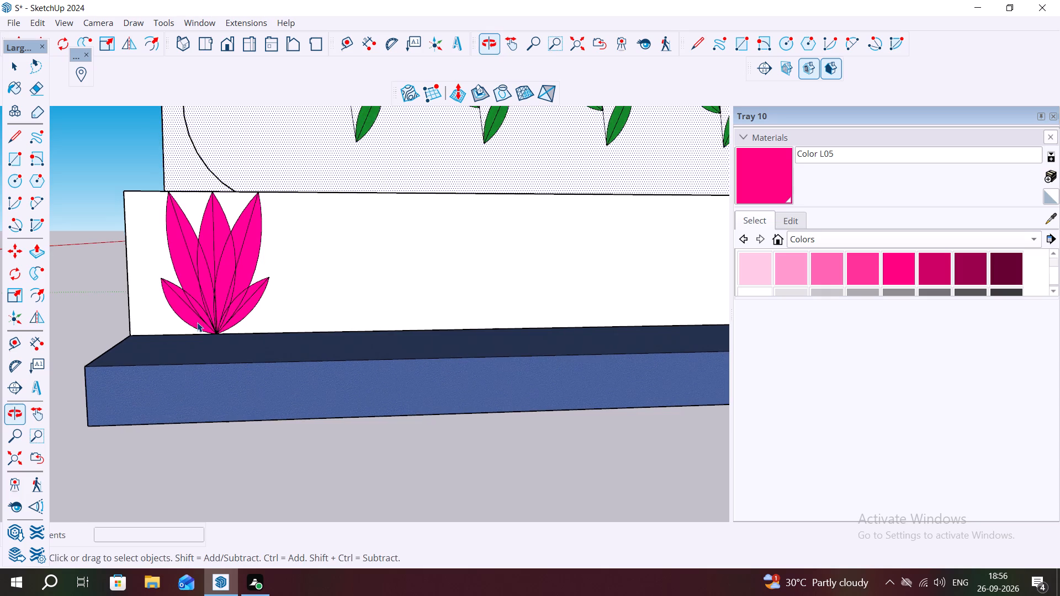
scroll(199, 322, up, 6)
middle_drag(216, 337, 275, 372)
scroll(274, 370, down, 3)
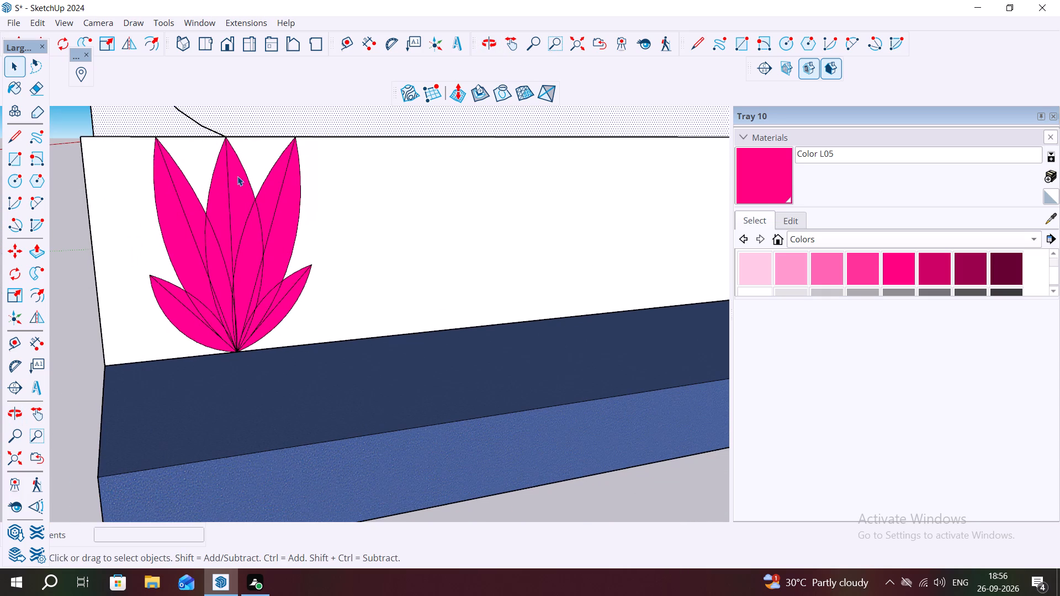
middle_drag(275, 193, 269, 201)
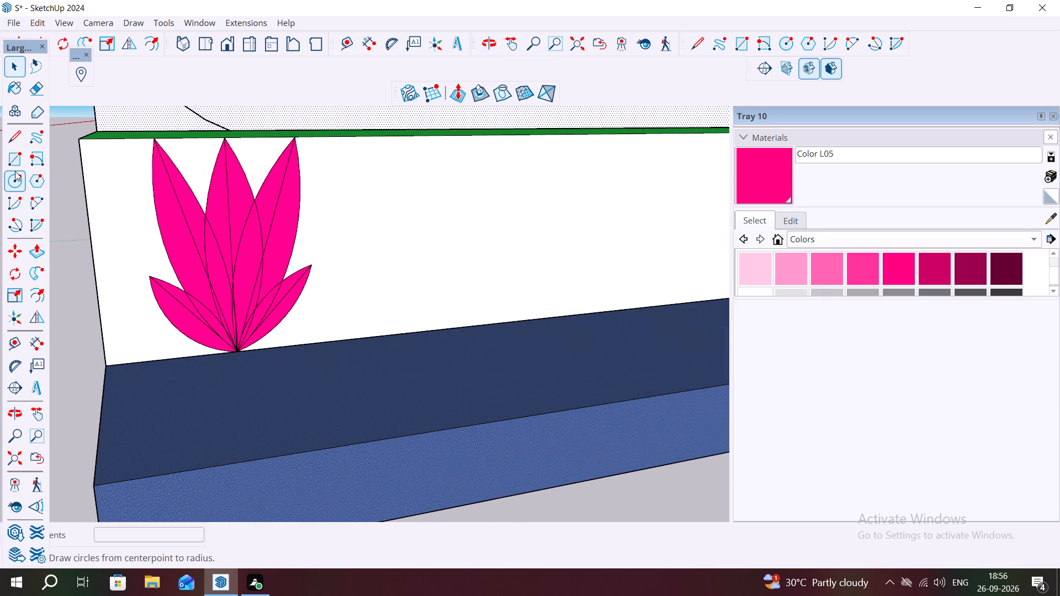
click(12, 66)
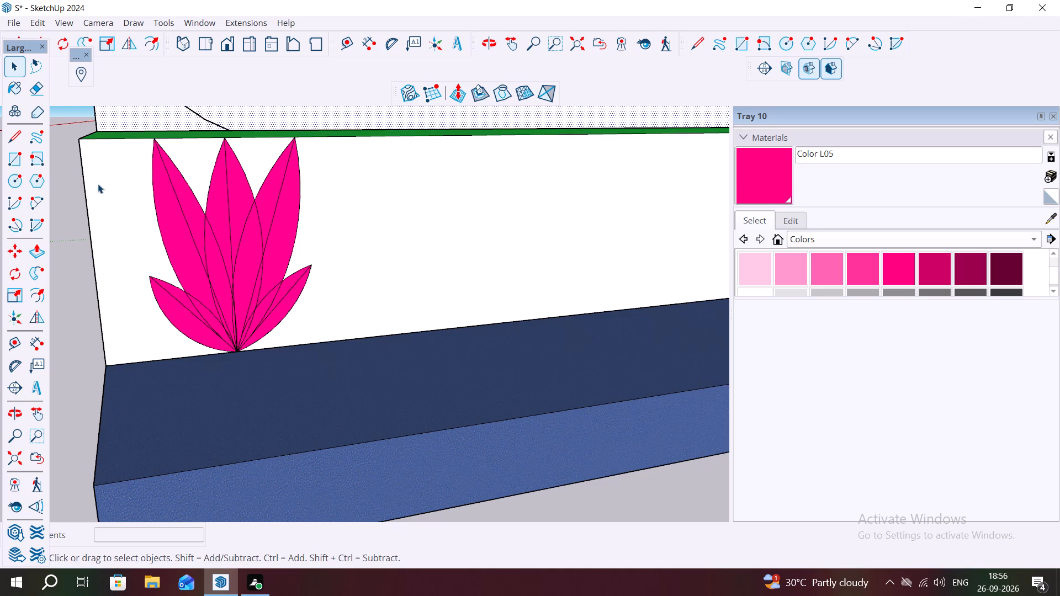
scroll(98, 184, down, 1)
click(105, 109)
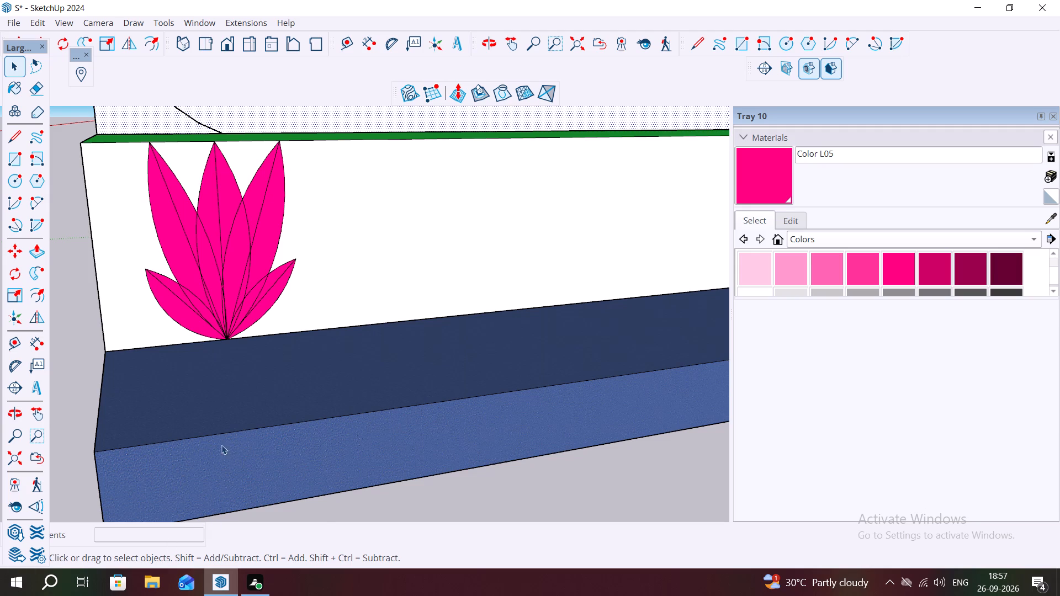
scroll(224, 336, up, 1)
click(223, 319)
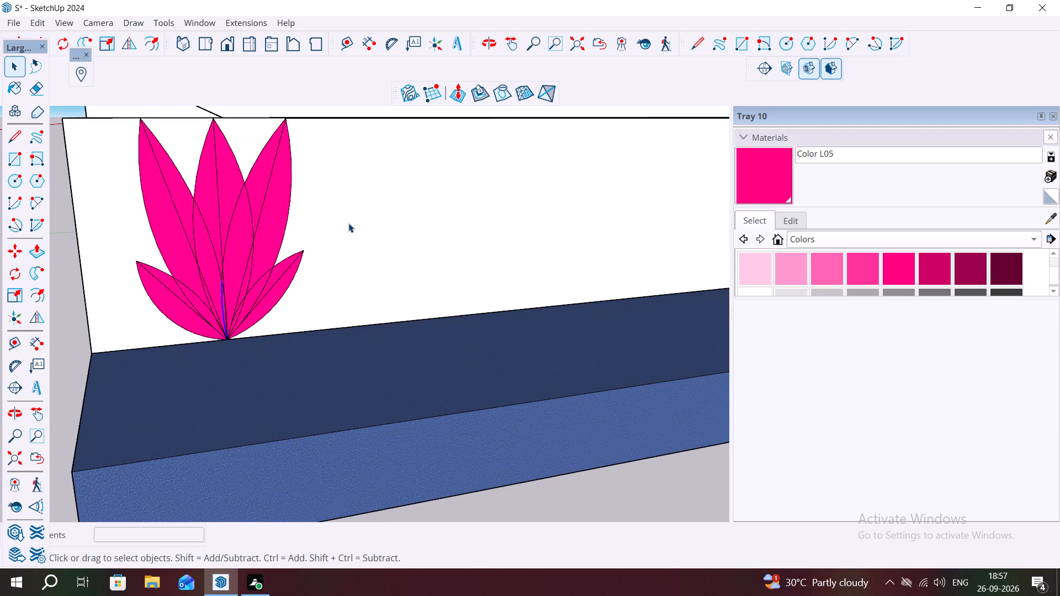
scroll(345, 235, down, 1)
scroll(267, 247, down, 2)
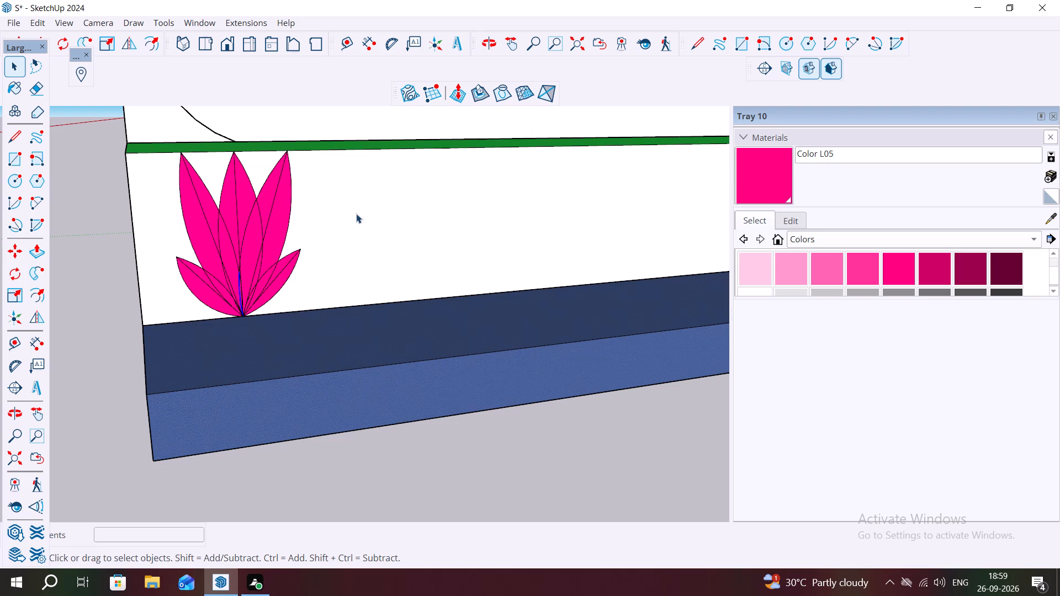
Delete the middle petal's upper centre line and the two neighbouring petals' outlines that cross the middle petal.
scroll(258, 199, up, 5)
click(225, 209)
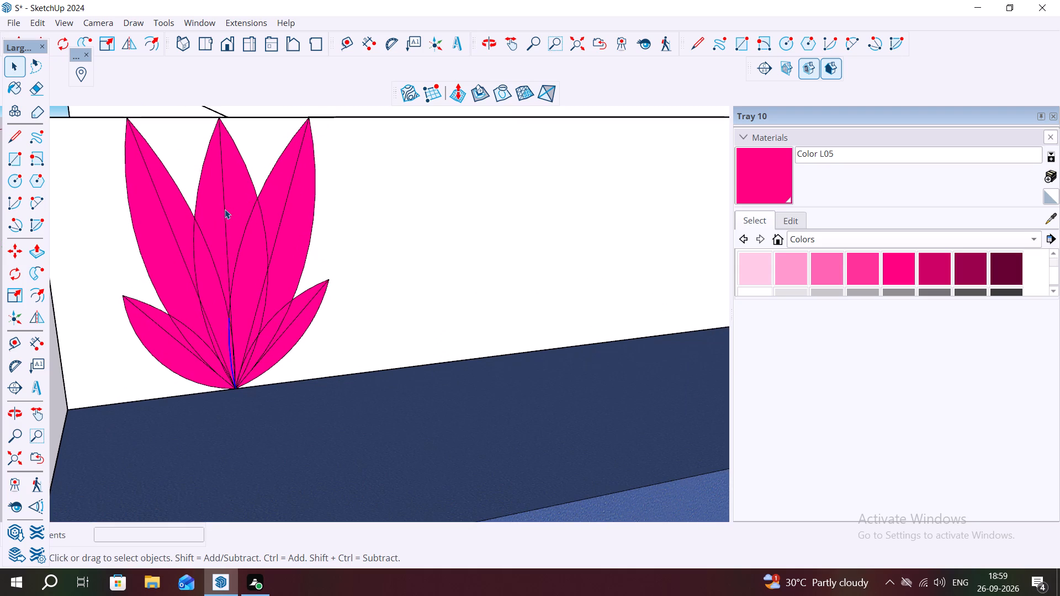
key(Delete)
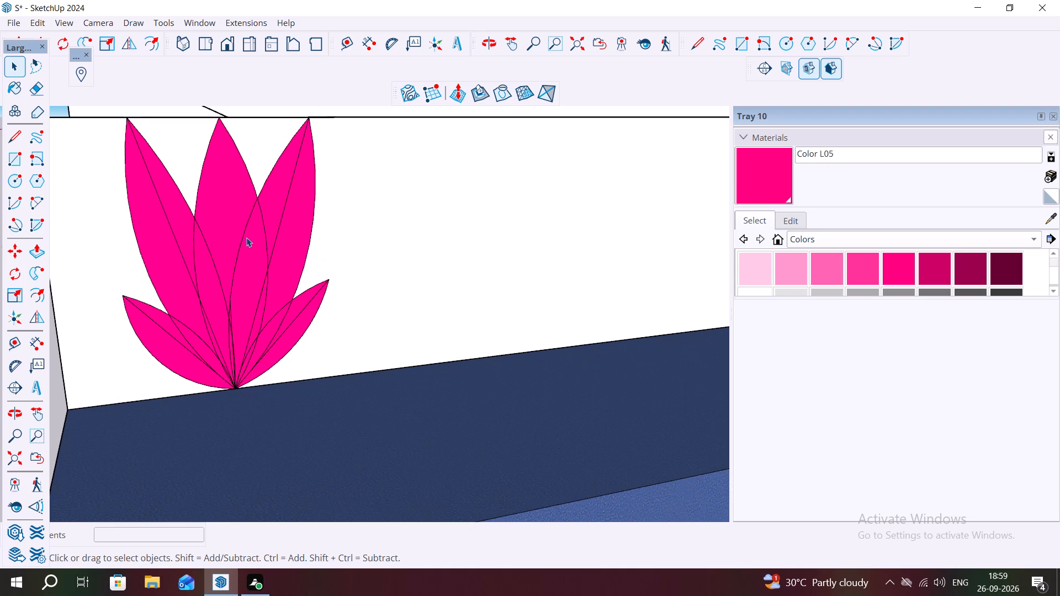
click(243, 236)
key(Delete)
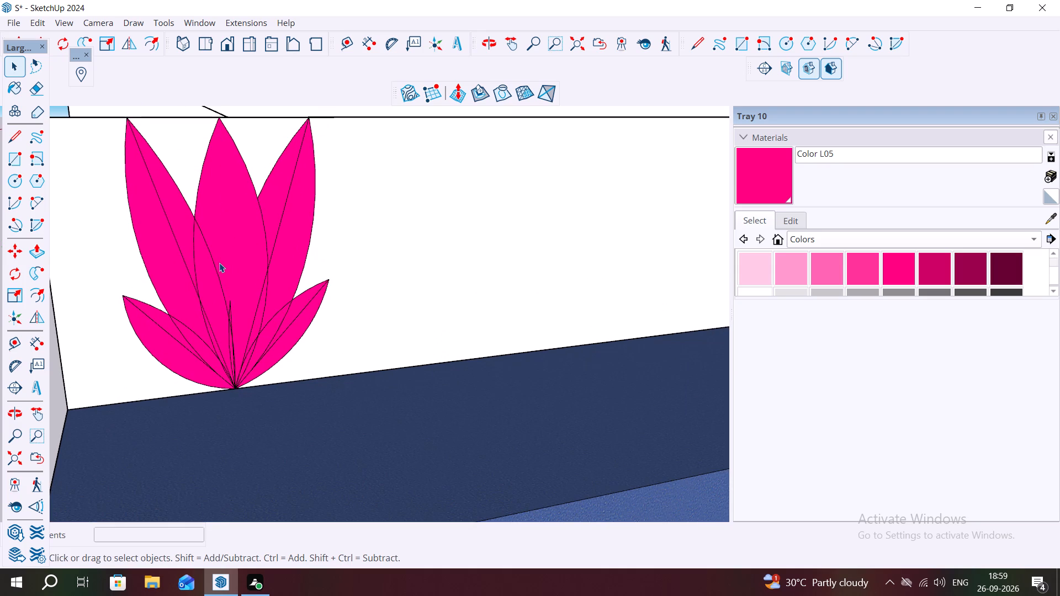
click(216, 268)
key(Delete)
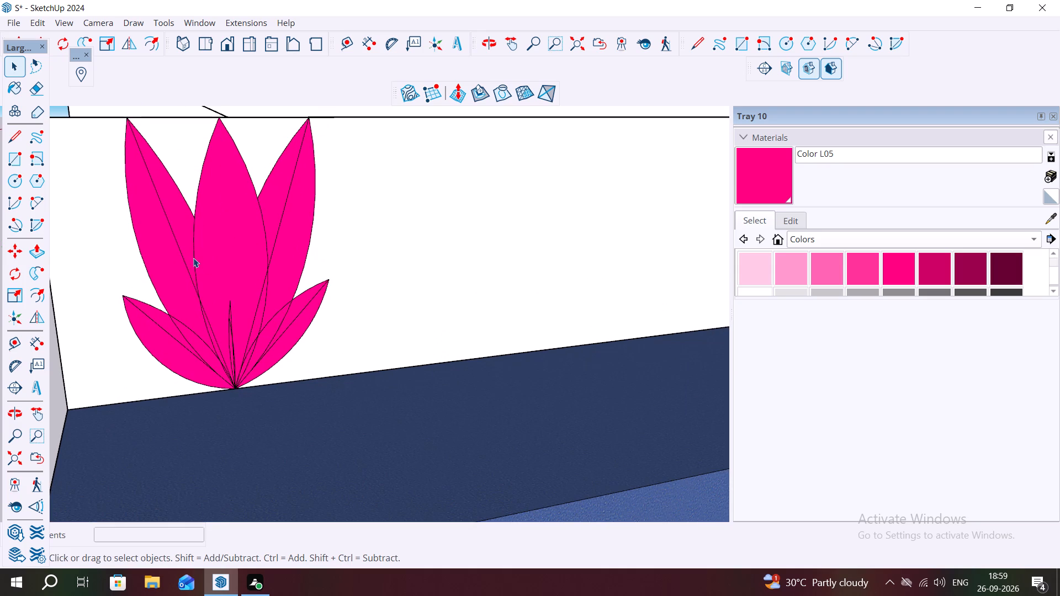
Delete the centre line of the upper petal nearest the planter's corner and the middle petal's lower outline on that side.
click(193, 258)
key(Delete)
click(187, 261)
key(Delete)
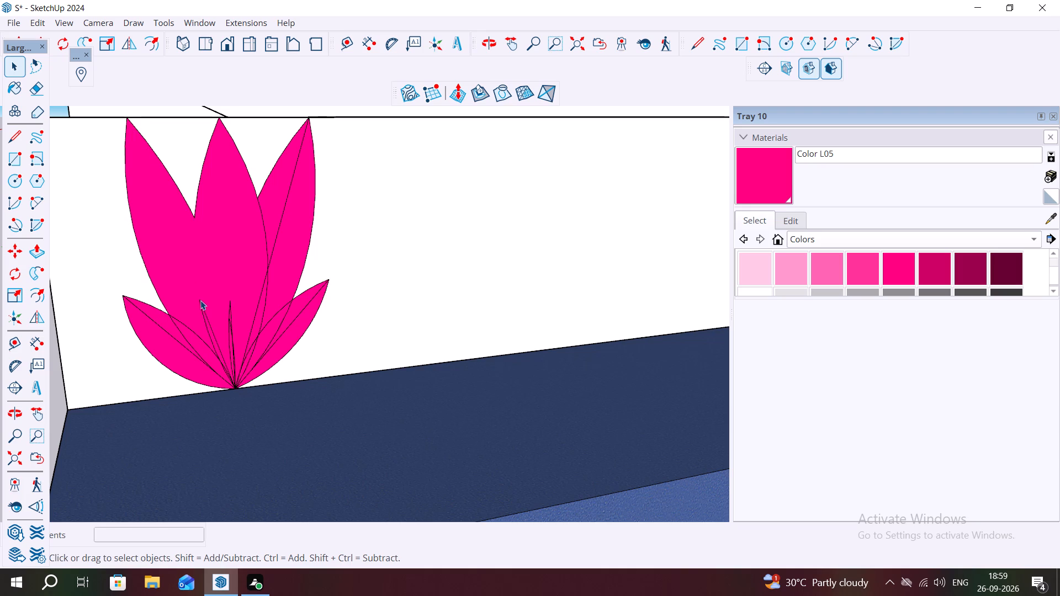
click(202, 306)
key(Delete)
click(206, 315)
key(Delete)
Delete the remaining short line pieces running down the lower middle of the petal motif.
click(231, 339)
key(Delete)
click(231, 337)
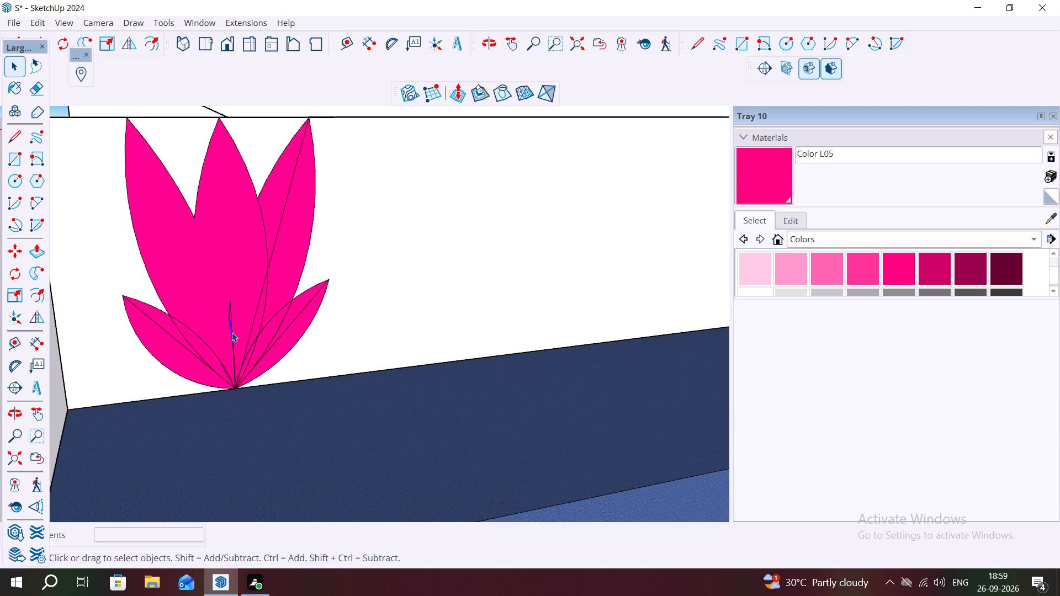
key(Delete)
click(232, 324)
key(Delete)
click(229, 310)
key(Delete)
click(232, 353)
key(Delete)
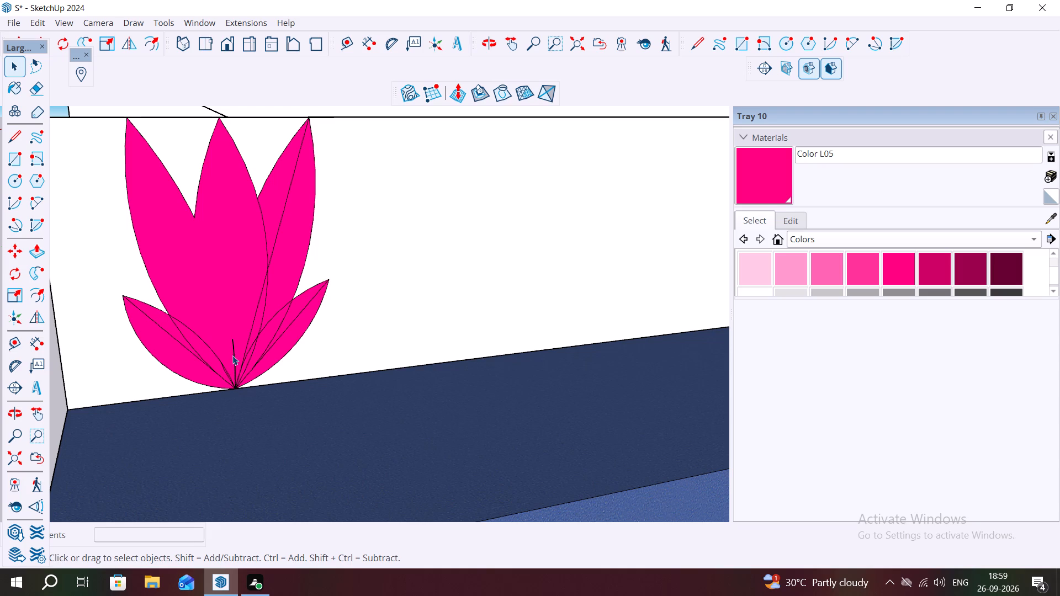
click(232, 355)
key(Delete)
Delete the centre line and overlapping outlines inside the small lower petal nearest the planter's corner.
click(193, 356)
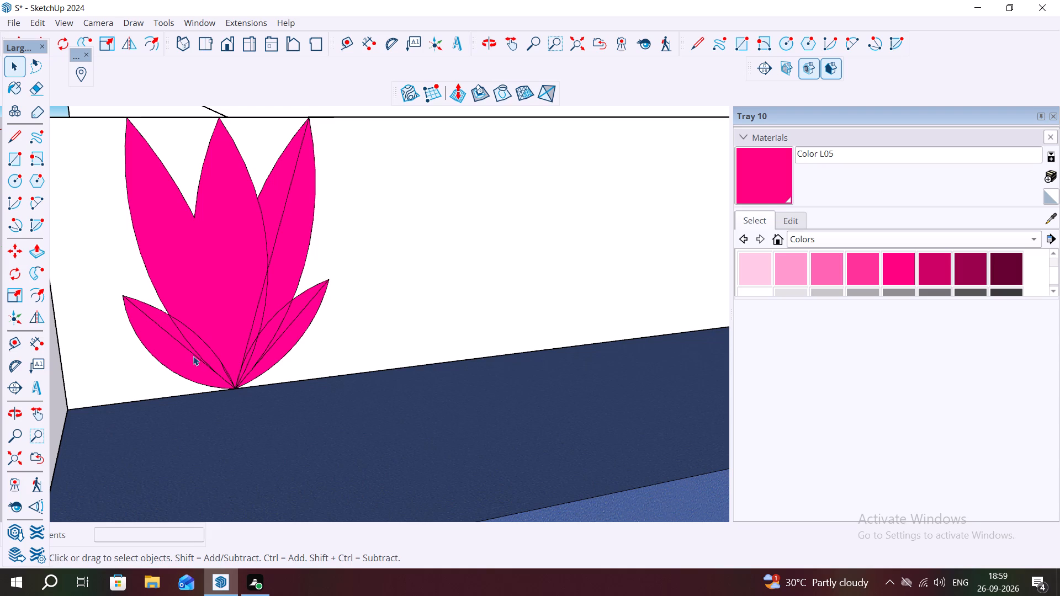
key(Delete)
click(197, 353)
key(Delete)
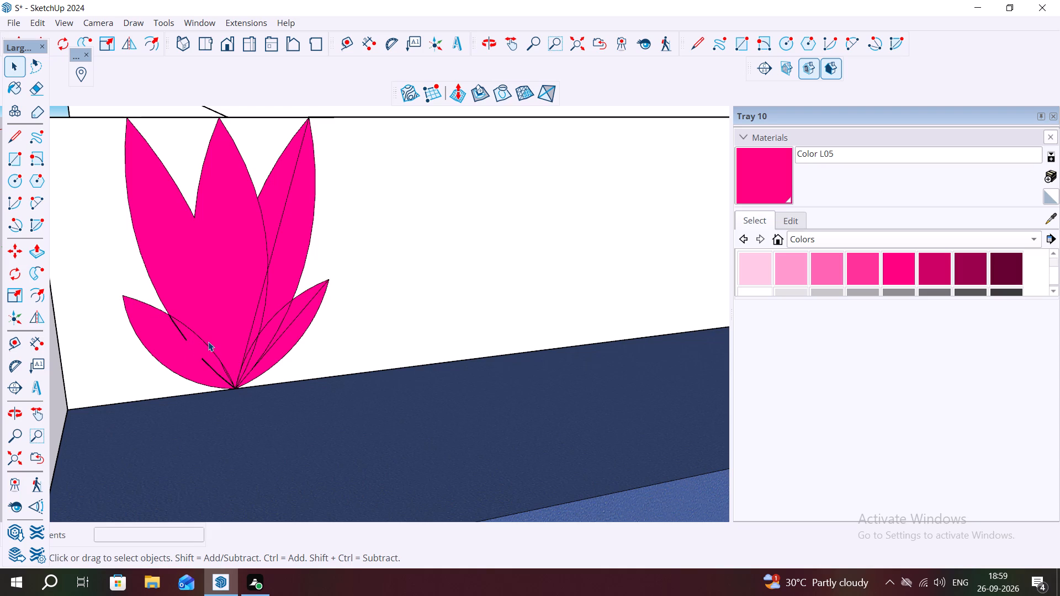
click(209, 345)
key(Delete)
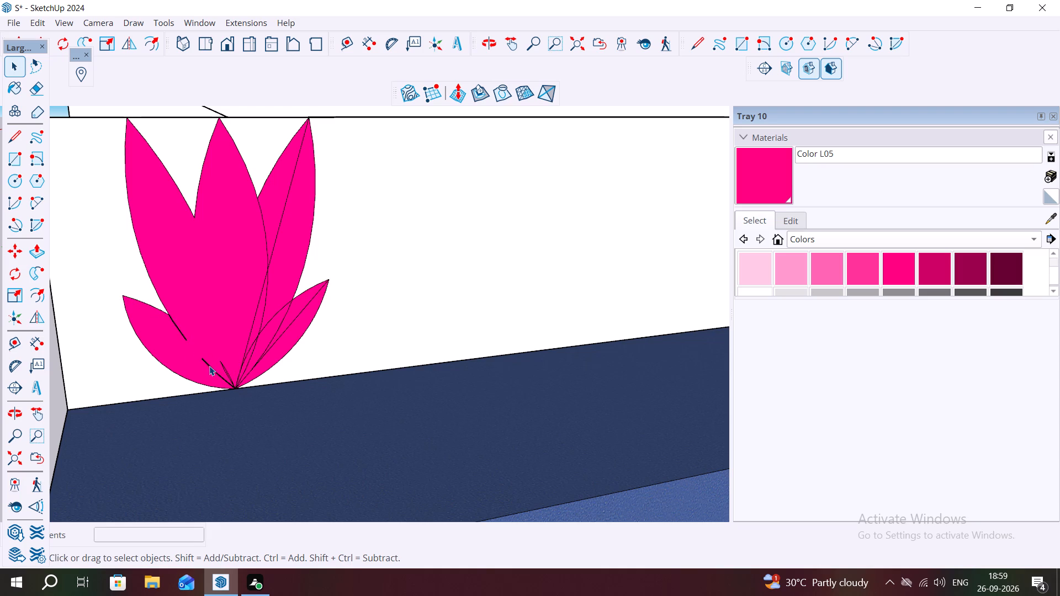
click(210, 366)
key(Delete)
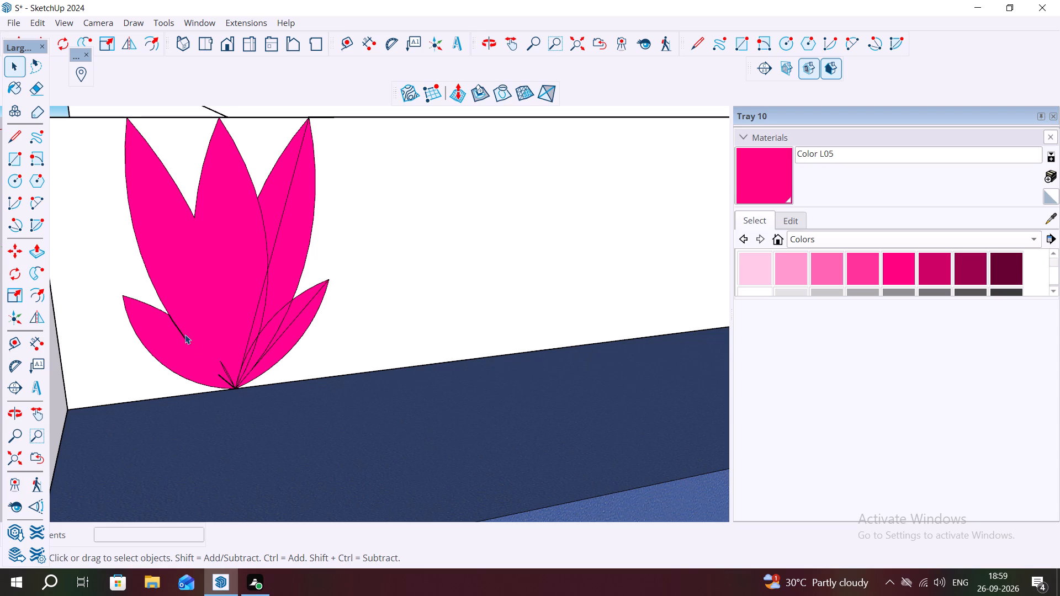
click(185, 334)
key(Delete)
scroll(166, 298, up, 3)
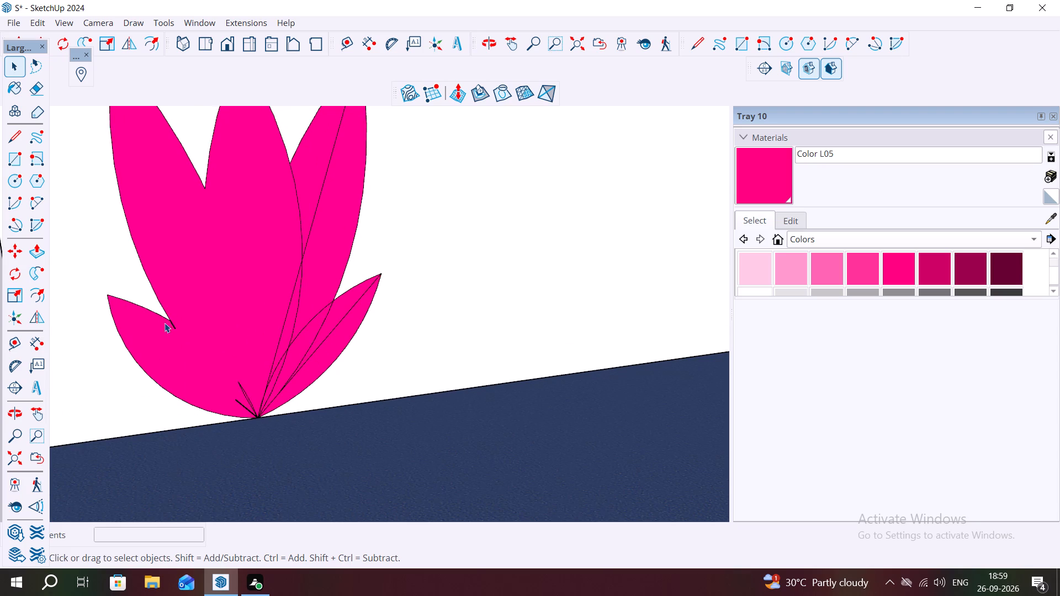
click(173, 324)
key(Delete)
Delete the leftover line stubs at the motif's base on the side nearest the planter's corner.
scroll(246, 394, up, 3)
click(253, 418)
key(Delete)
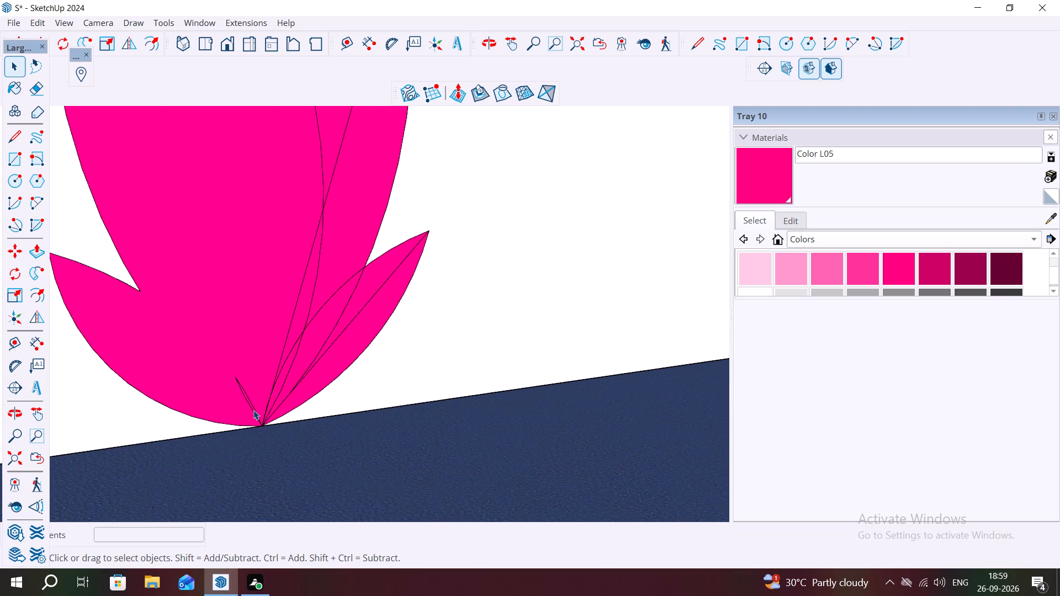
click(253, 410)
key(Delete)
click(252, 407)
key(Delete)
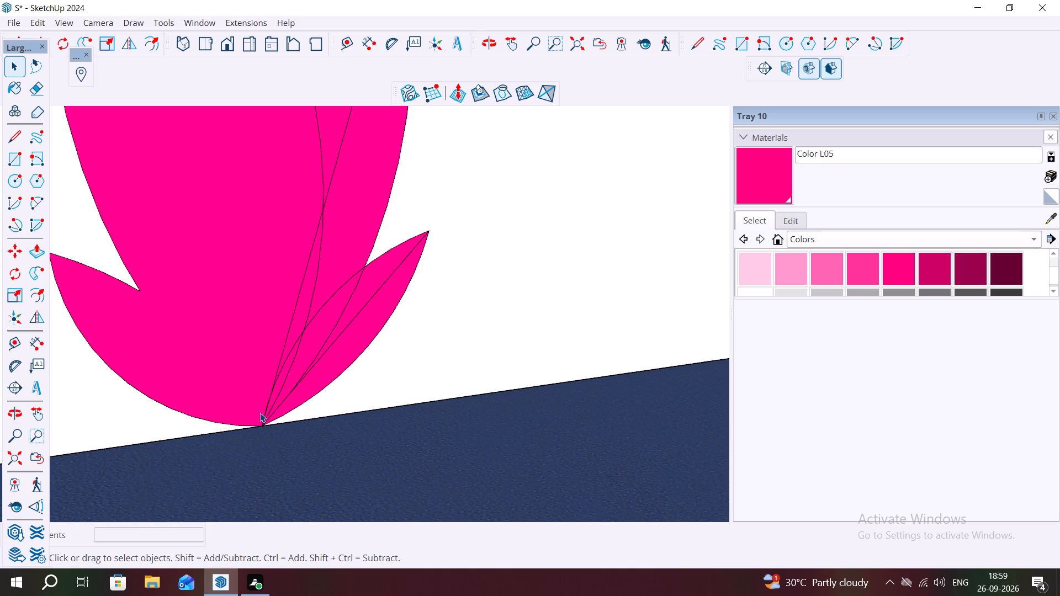
click(263, 414)
key(Delete)
Delete the lines converging at the motif's base from the middle petal and the petals farthest from the planter's corner.
click(272, 386)
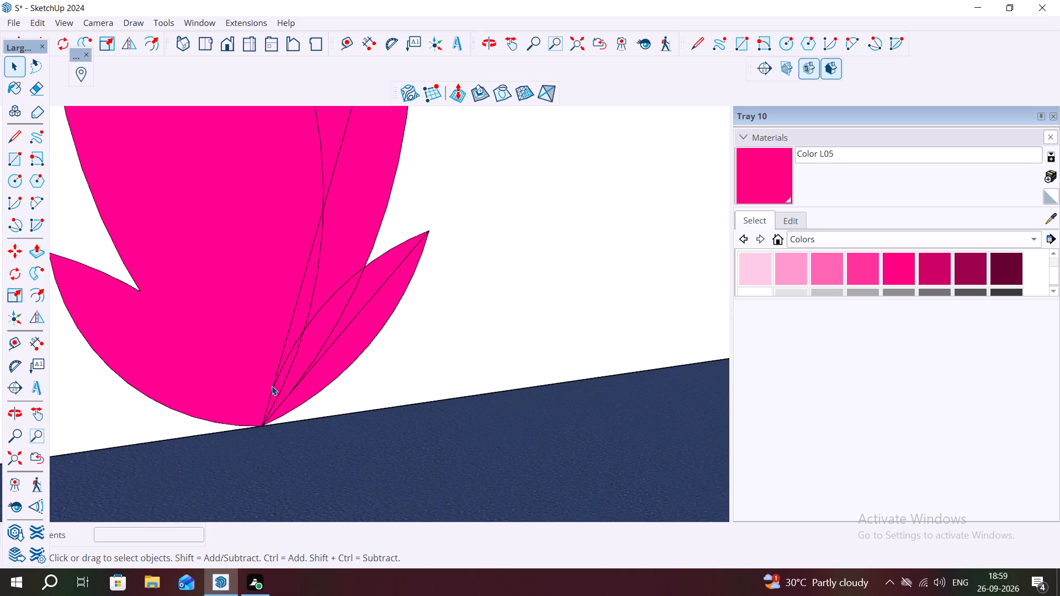
key(Delete)
click(274, 382)
key(Delete)
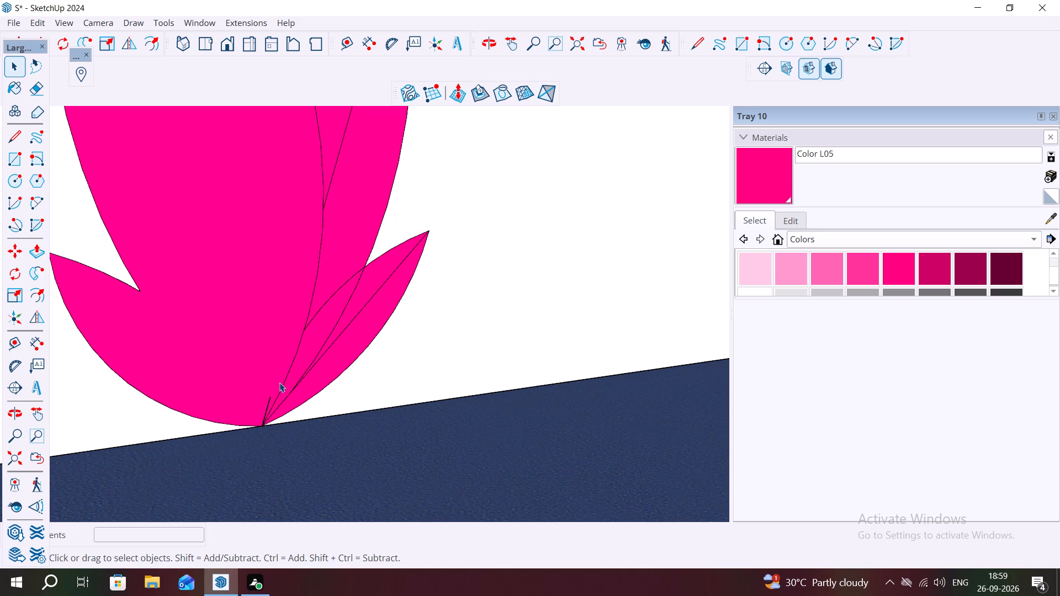
click(282, 386)
key(Delete)
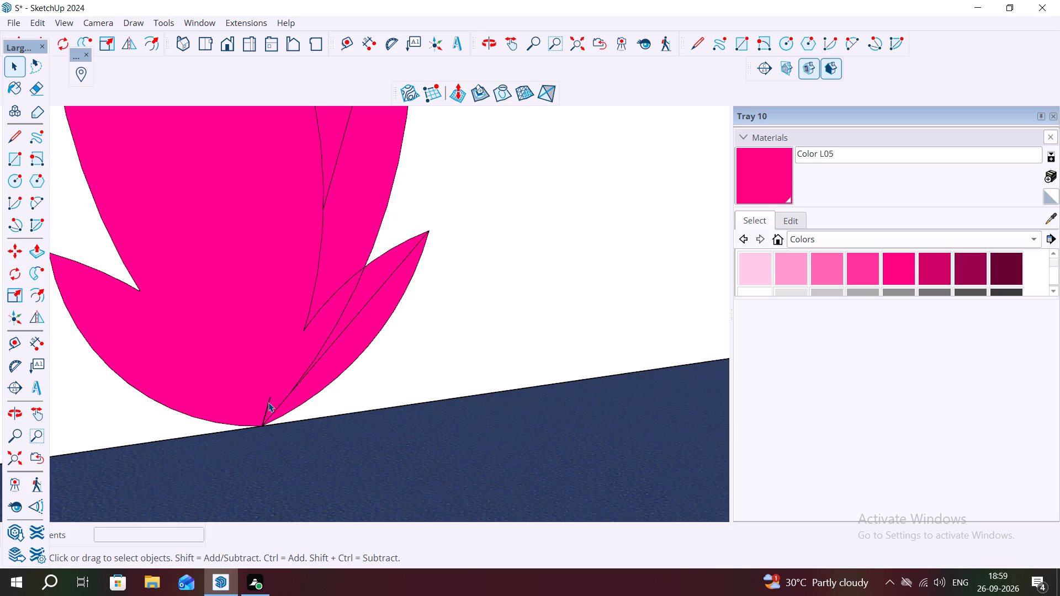
click(268, 403)
key(Delete)
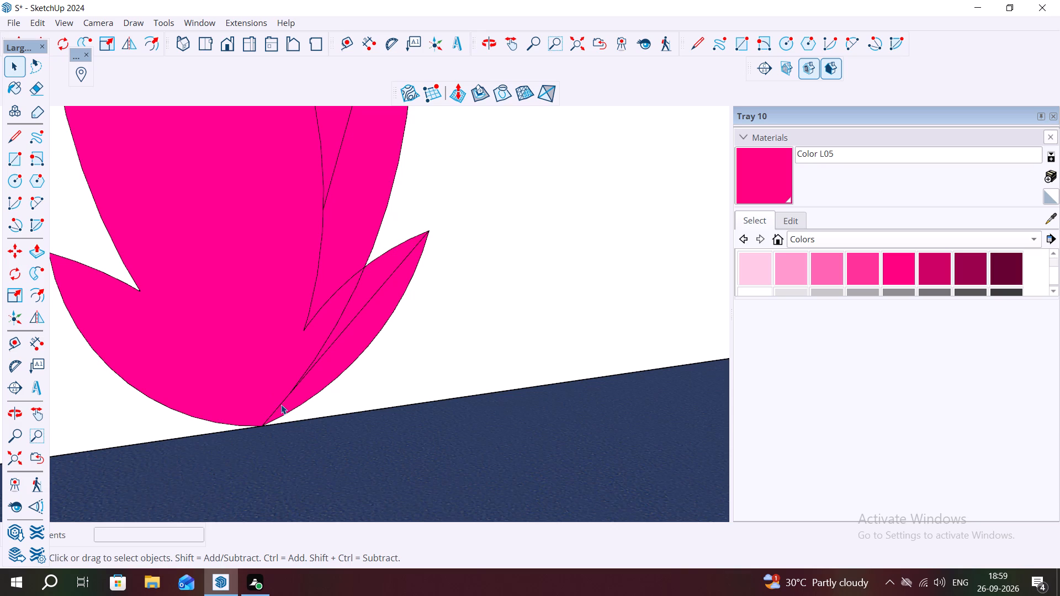
click(281, 405)
key(Delete)
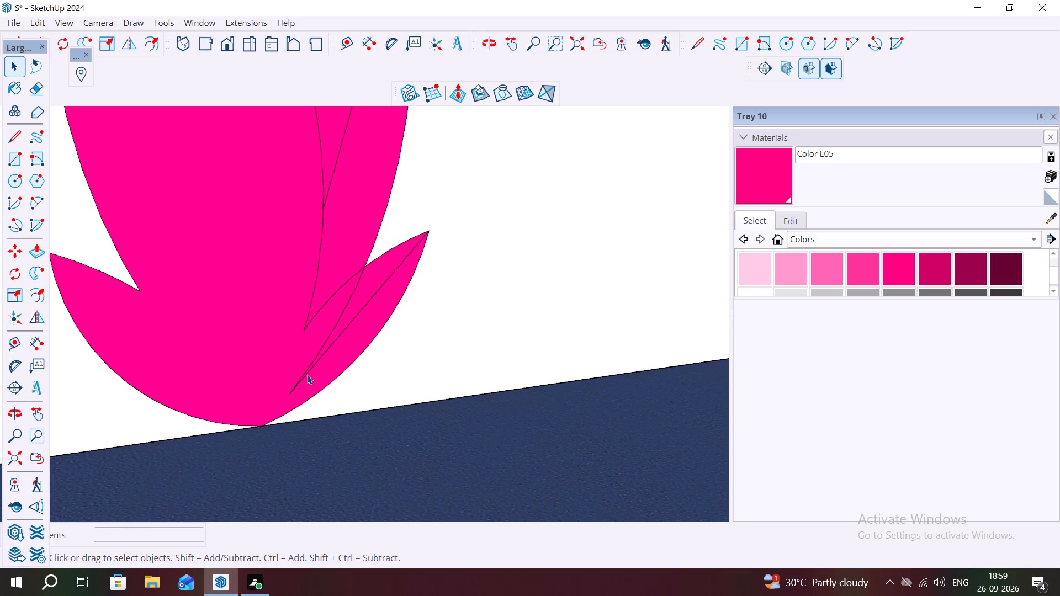
Delete the centre line and overlapping petal outlines inside the small lower petal farthest from the planter's corner.
click(310, 371)
key(Delete)
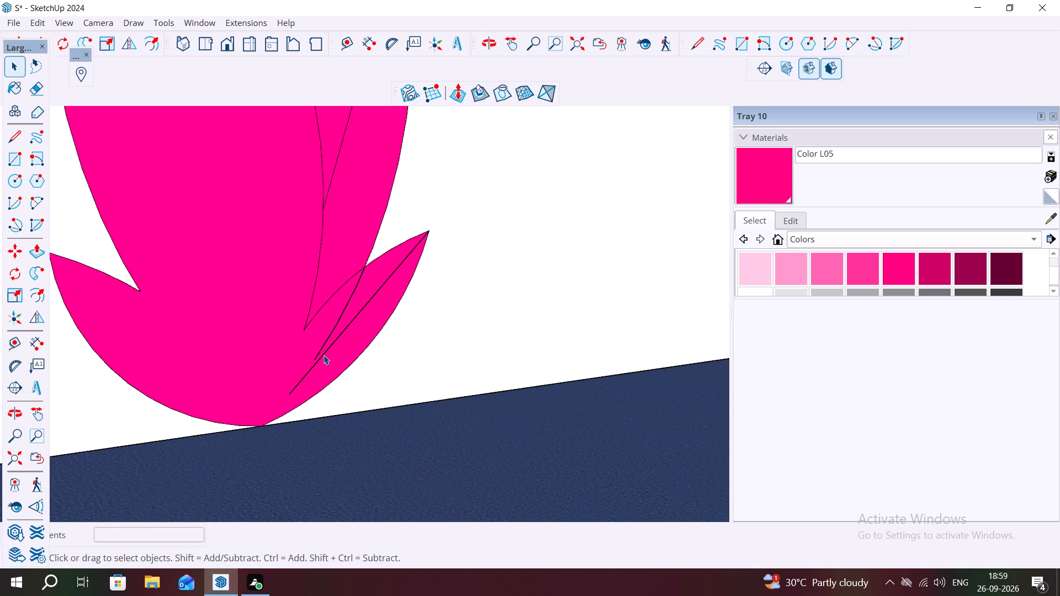
click(324, 355)
key(Delete)
click(323, 346)
key(Delete)
click(325, 302)
key(Delete)
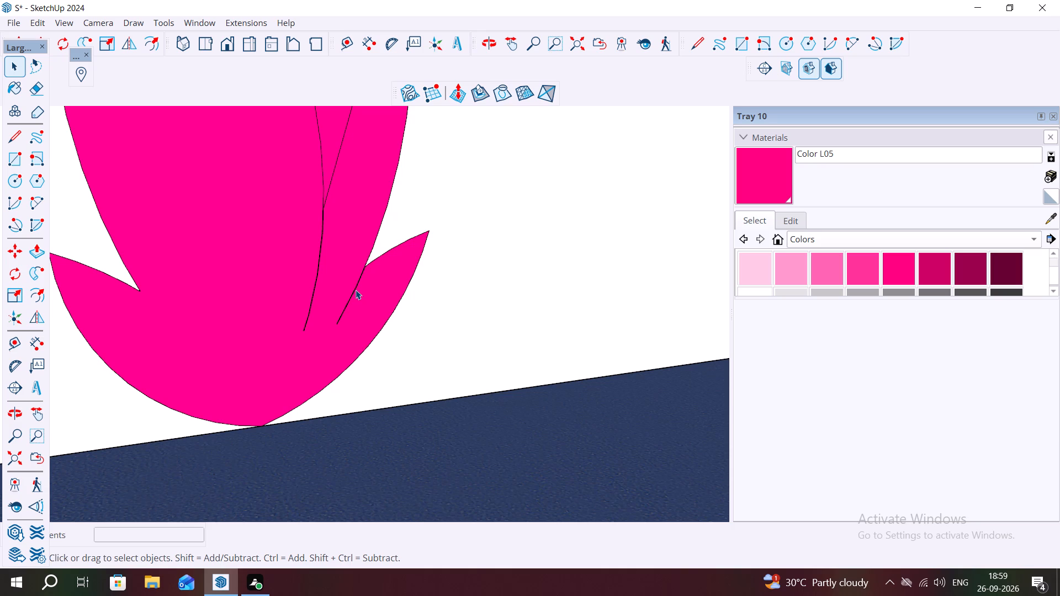
click(356, 287)
key(Delete)
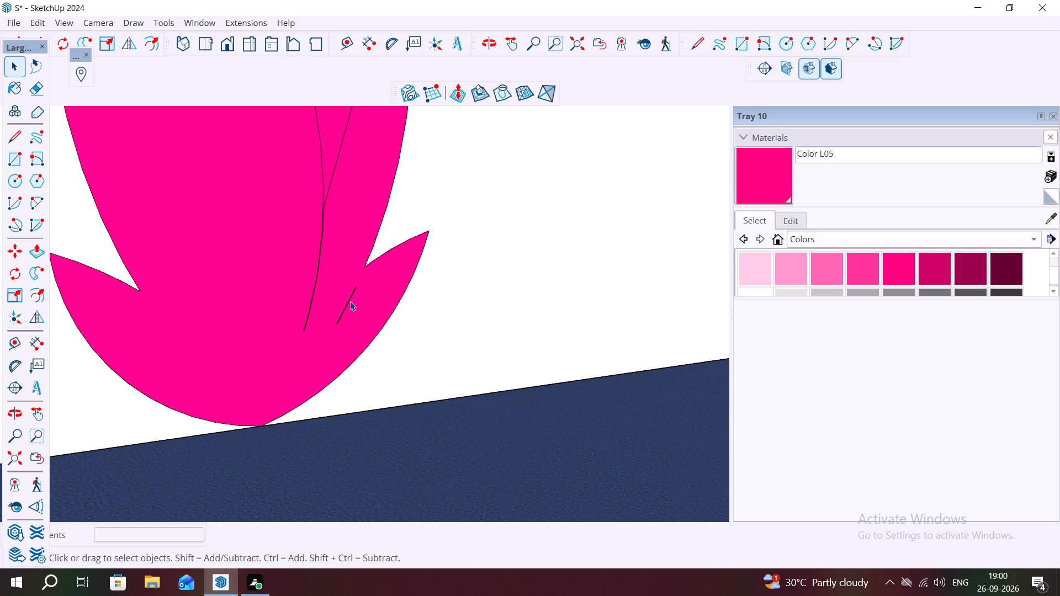
click(350, 300)
key(Delete)
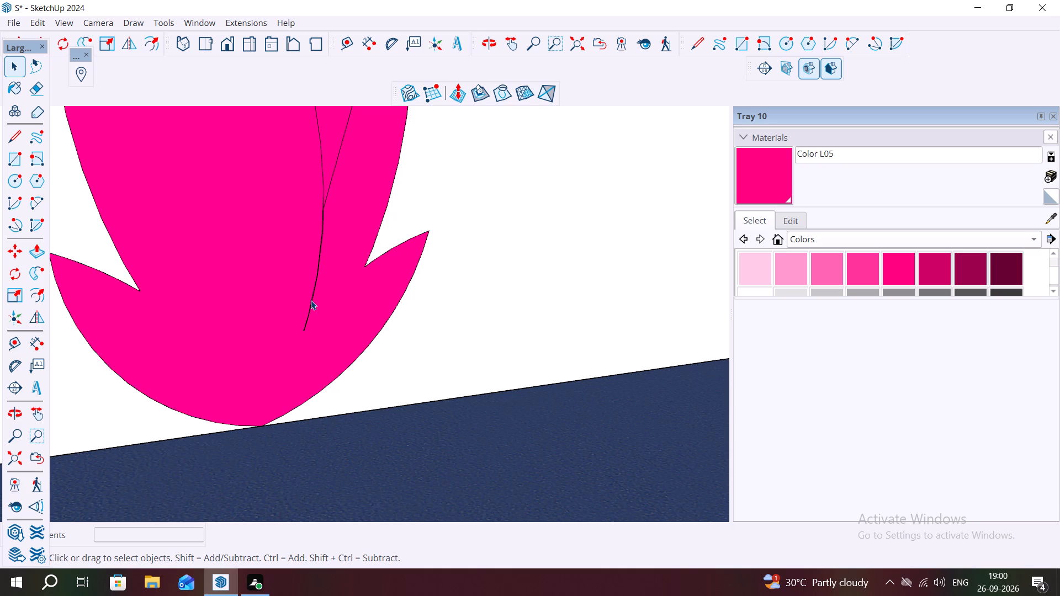
Delete the remaining outline between the middle petal and the far upper petal, plus the far petal's centre line.
click(311, 300)
scroll(313, 288, down, 3)
key(Delete)
click(331, 195)
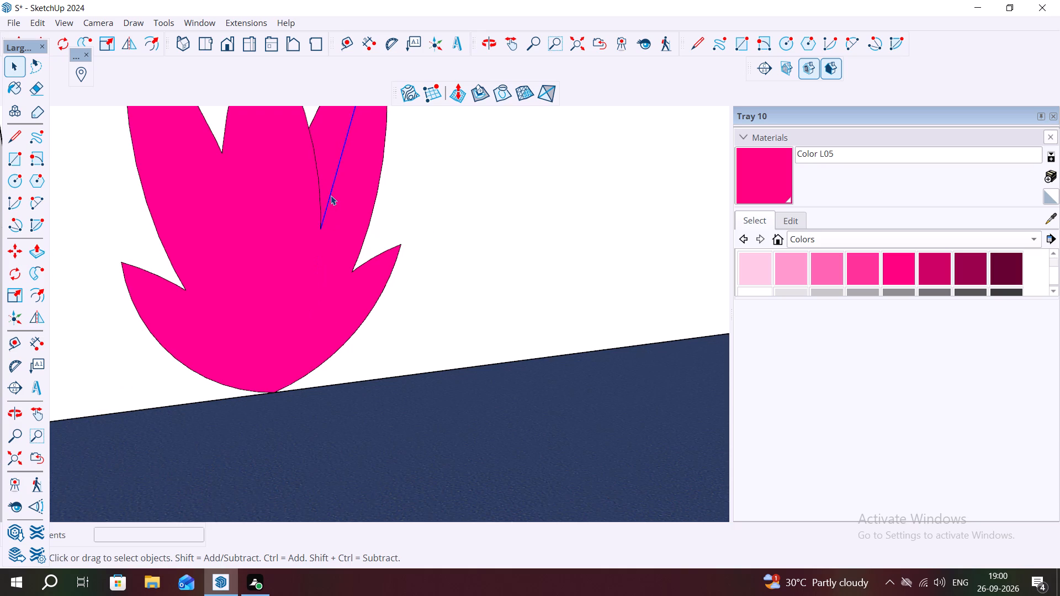
key(Delete)
click(320, 203)
key(Delete)
scroll(299, 232, down, 8)
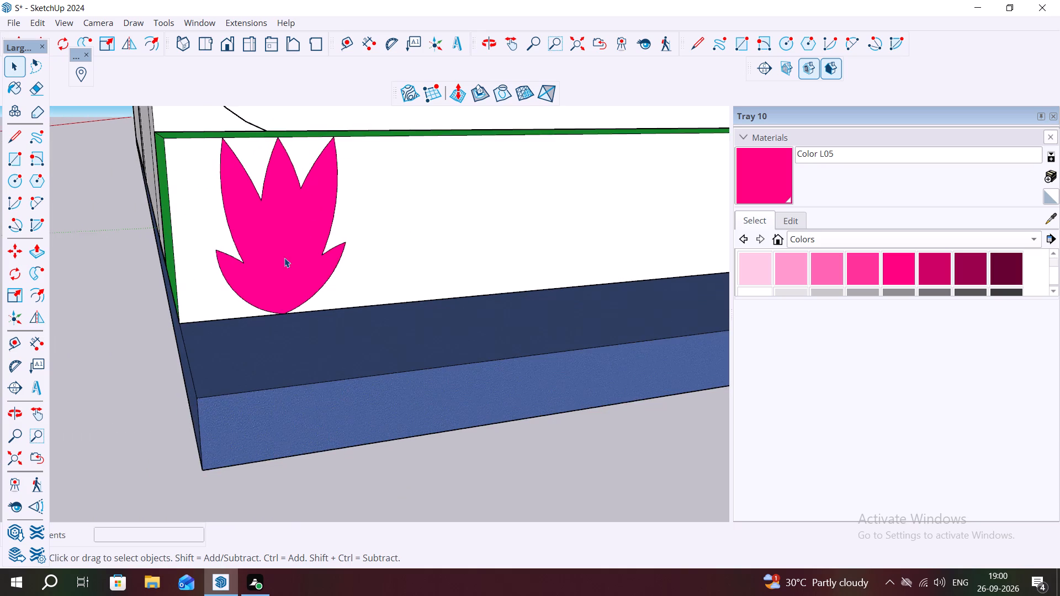
Copy the whole pink motif about 1' 7" along the bottom edge of the planter's white front.
scroll(277, 281, down, 2)
middle_drag(285, 309, 289, 259)
scroll(284, 250, up, 1)
drag(201, 126, 211, 126)
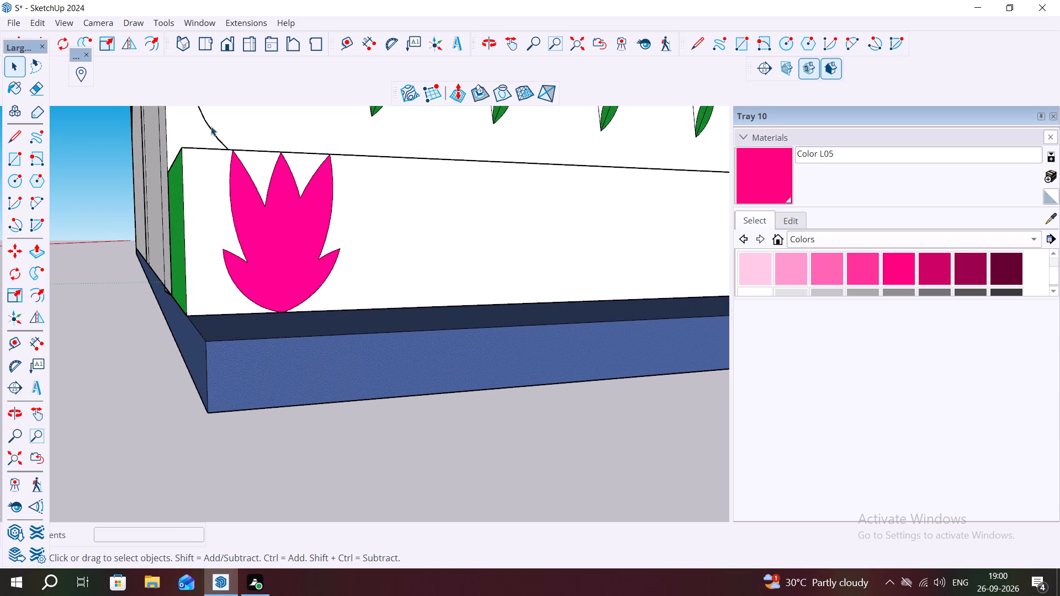
drag(211, 126, 386, 319)
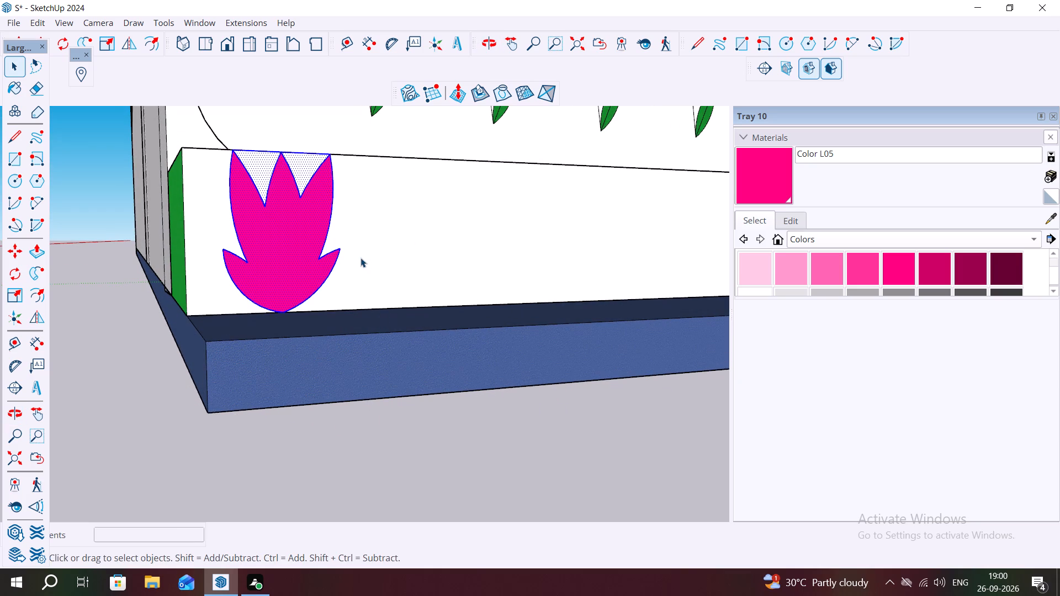
key(m)
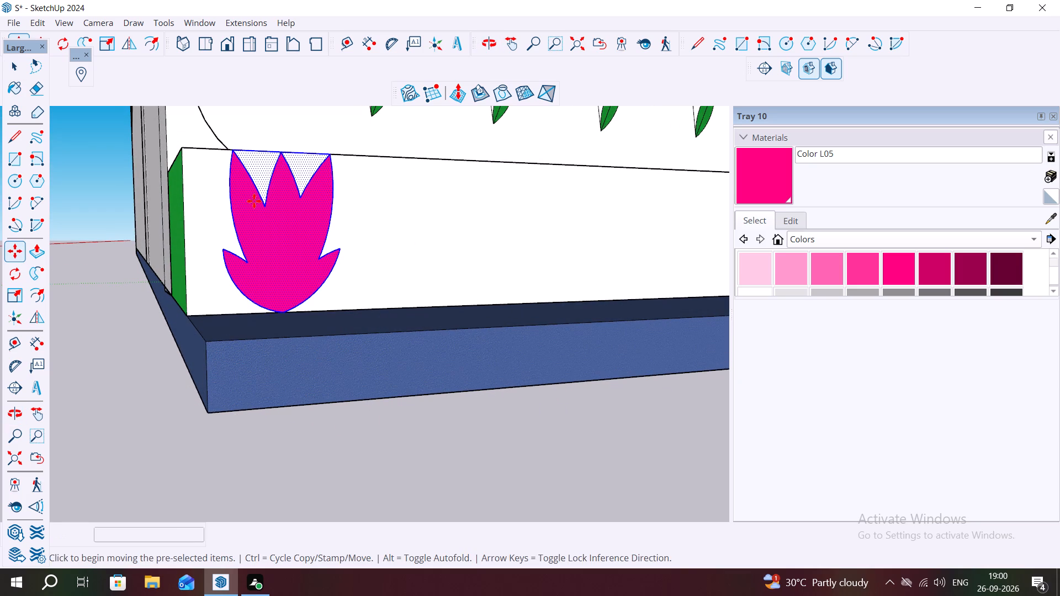
click(283, 313)
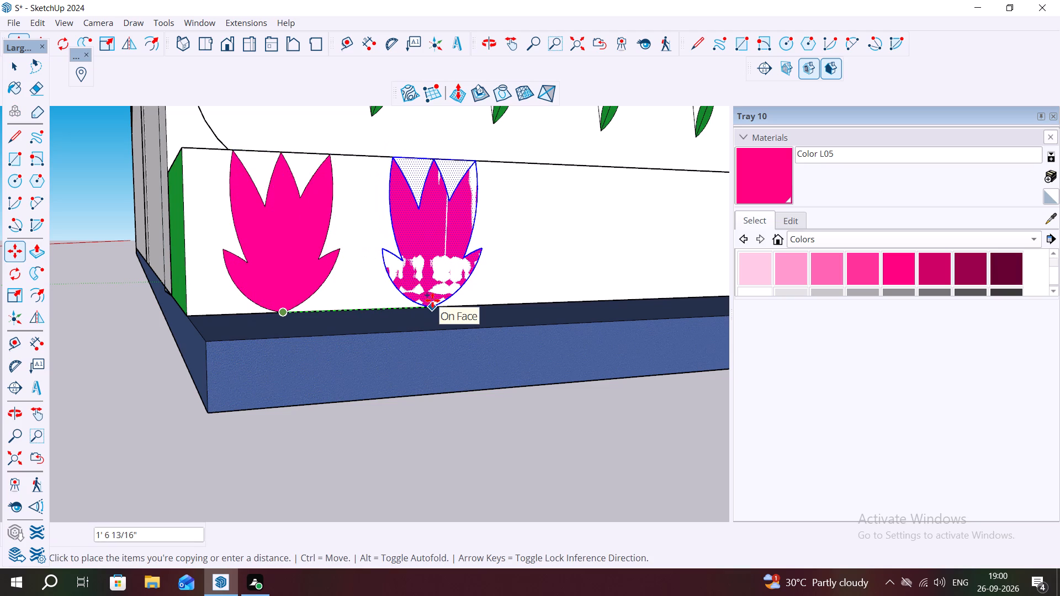
click(432, 300)
Copy the second motif about 8' 8" to the planter's far end and divide the span into 8 evenly spaced copies.
click(432, 304)
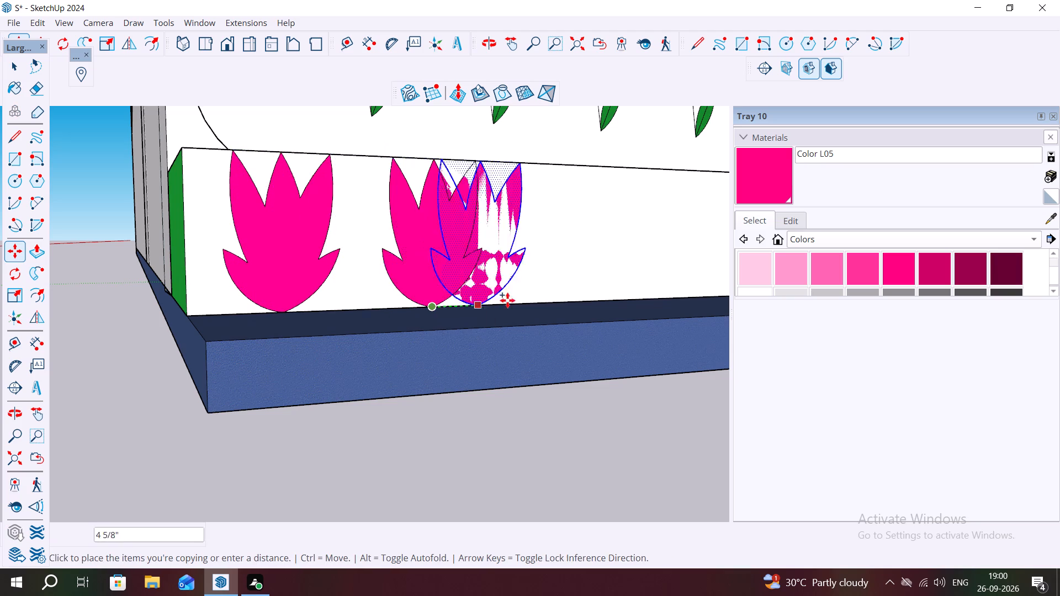
scroll(504, 296, down, 10)
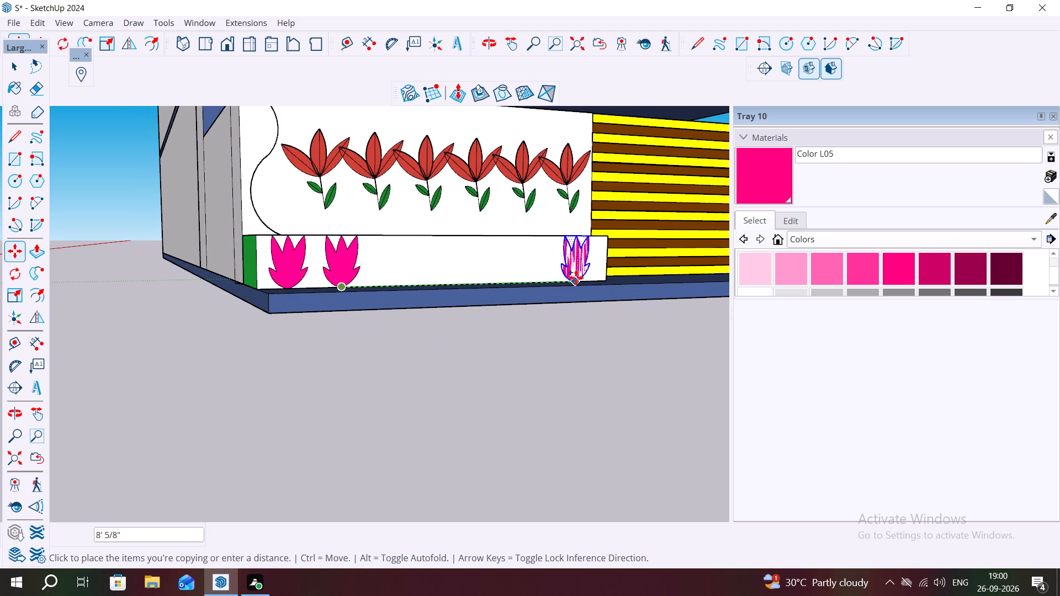
click(590, 276)
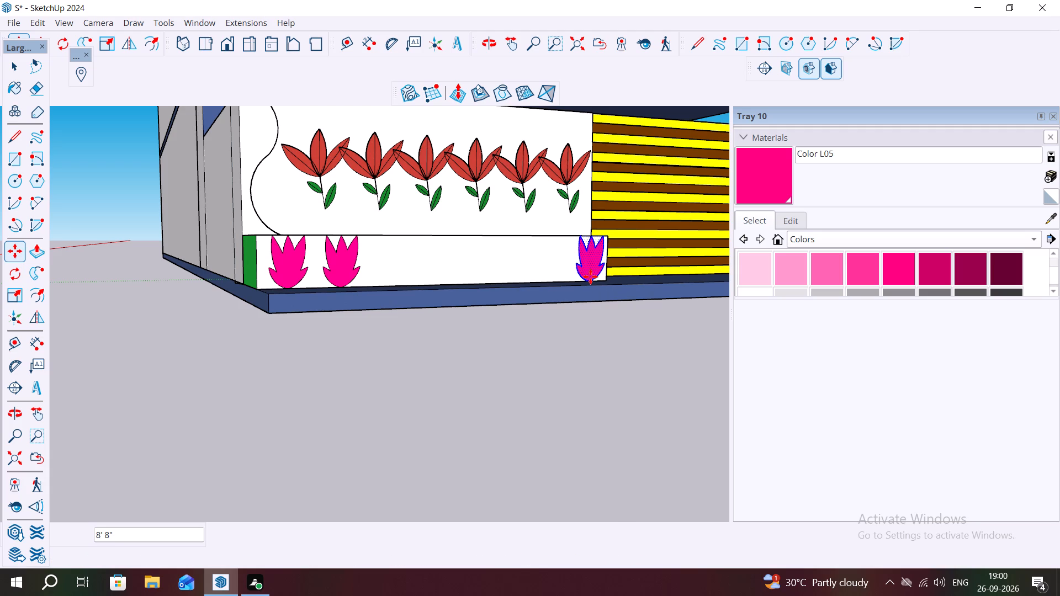
text(8/)
key(Return)
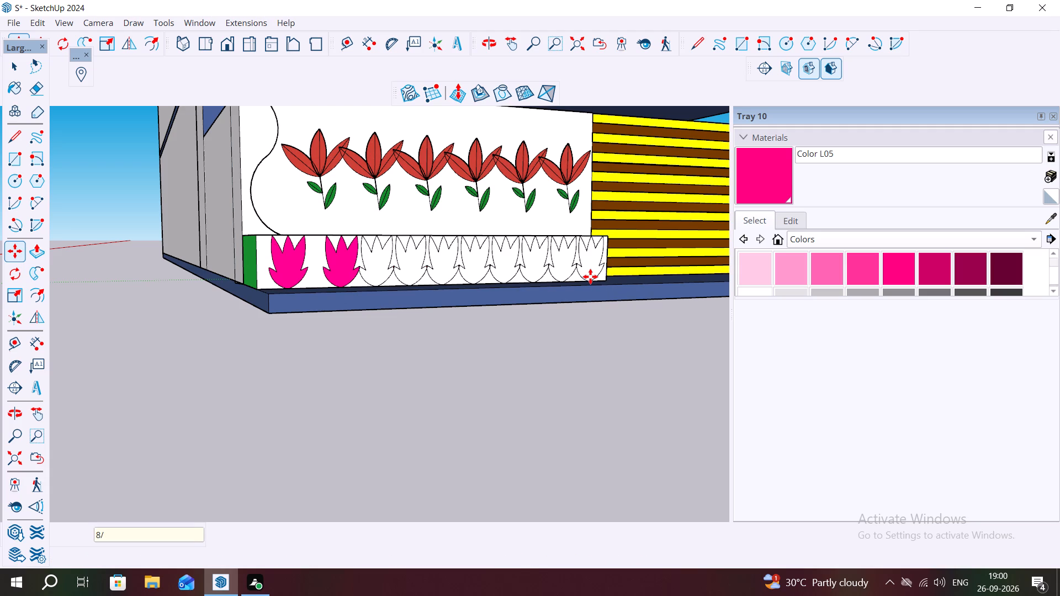
key(space)
Paint the third motif in the planter row purple with Color J06.
middle_drag(466, 257, 402, 254)
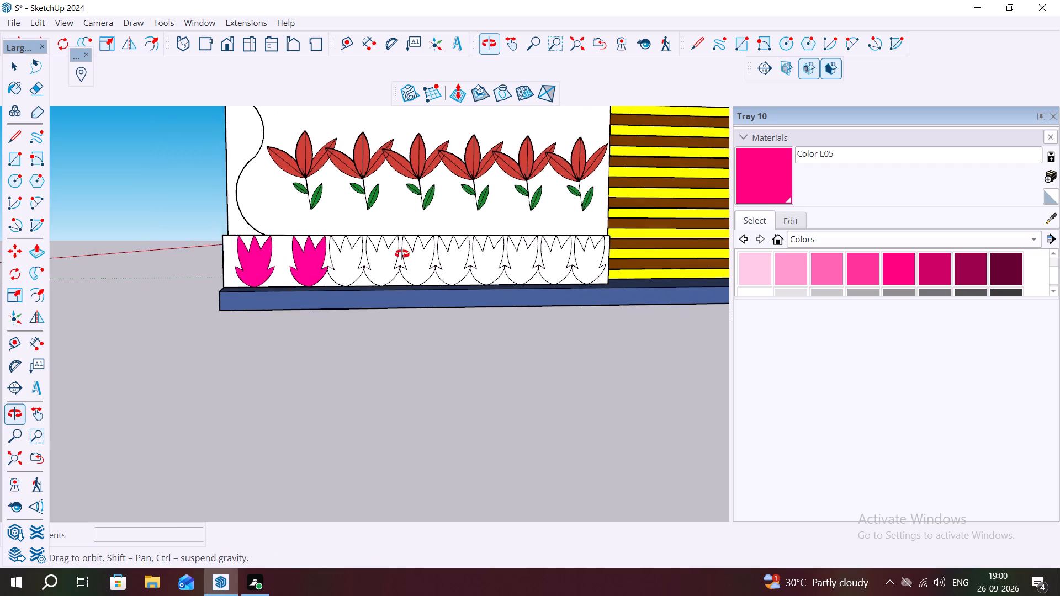
middle_drag(402, 254, 317, 280)
scroll(276, 253, up, 3)
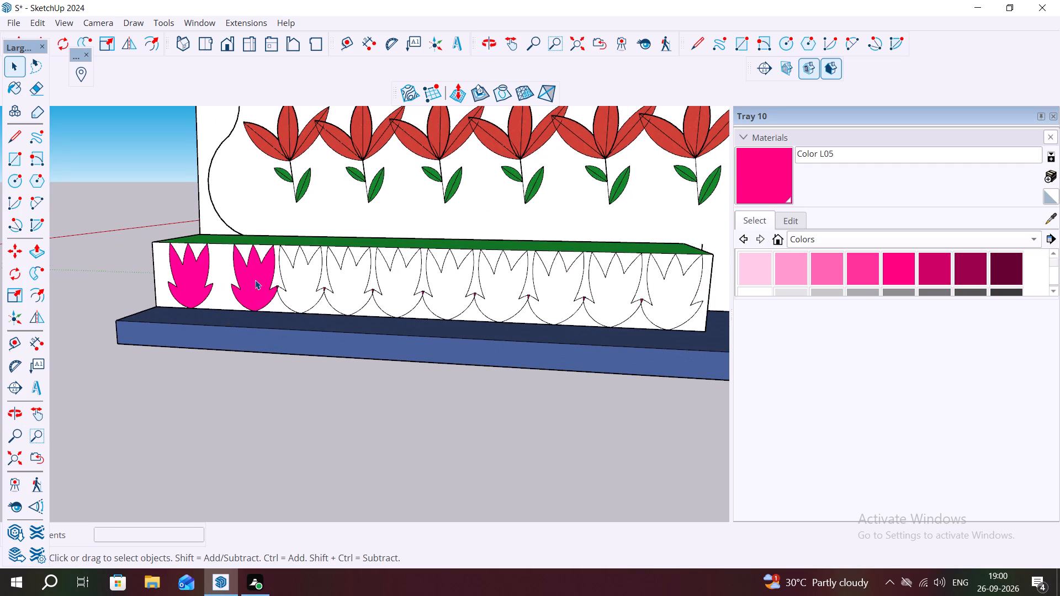
scroll(267, 277, up, 3)
click(316, 290)
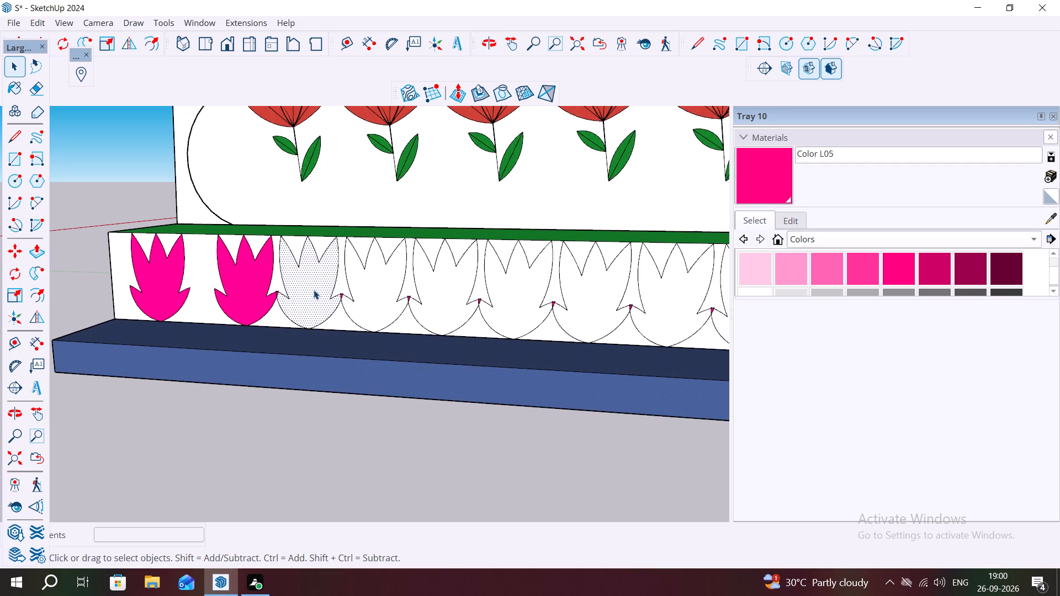
scroll(822, 251, down, 2)
scroll(794, 262, up, 3)
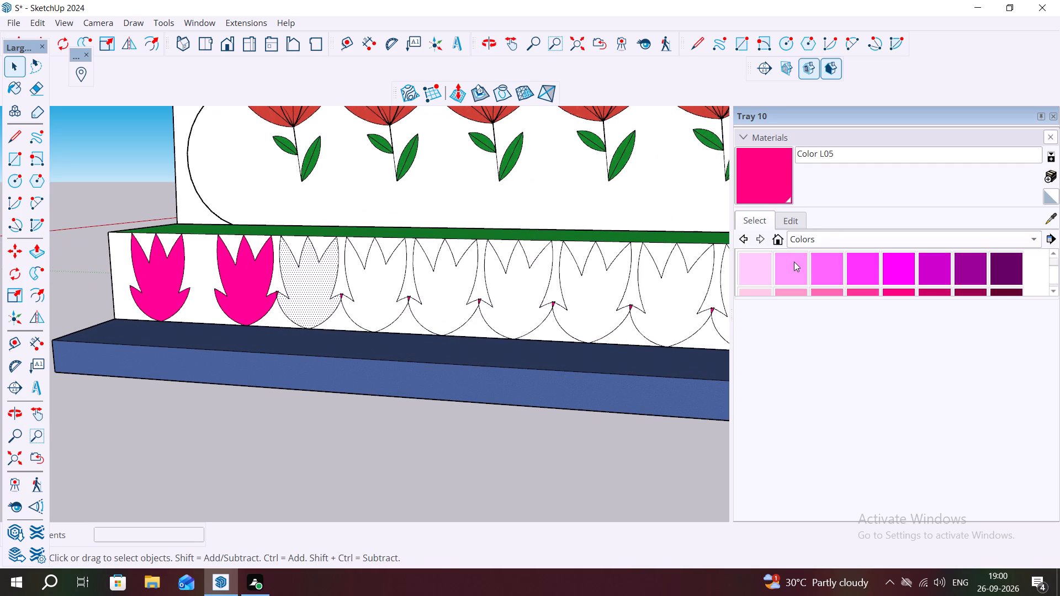
scroll(794, 262, up, 3)
scroll(932, 263, down, 2)
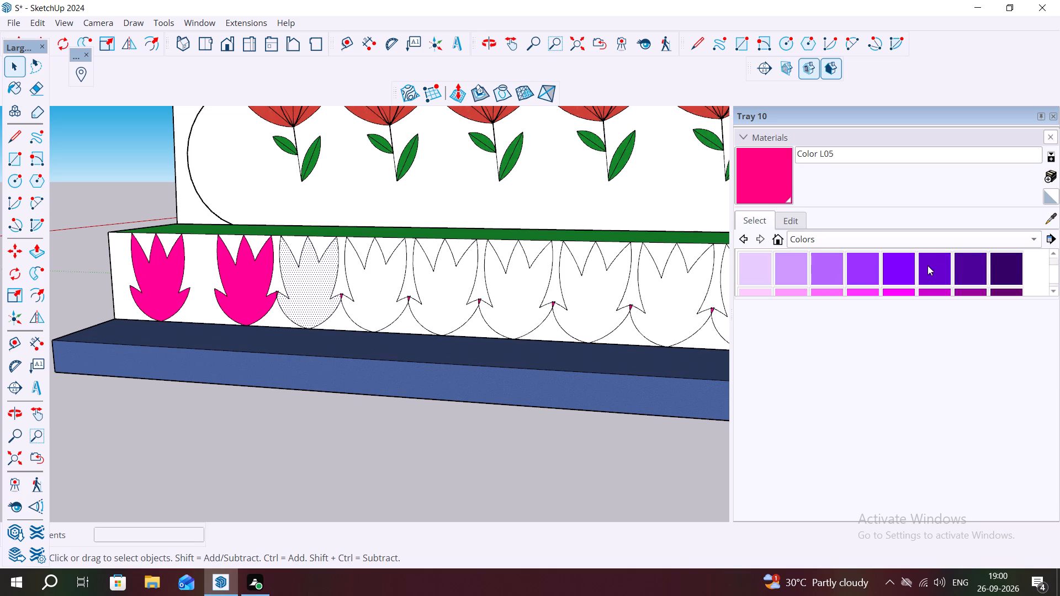
click(926, 262)
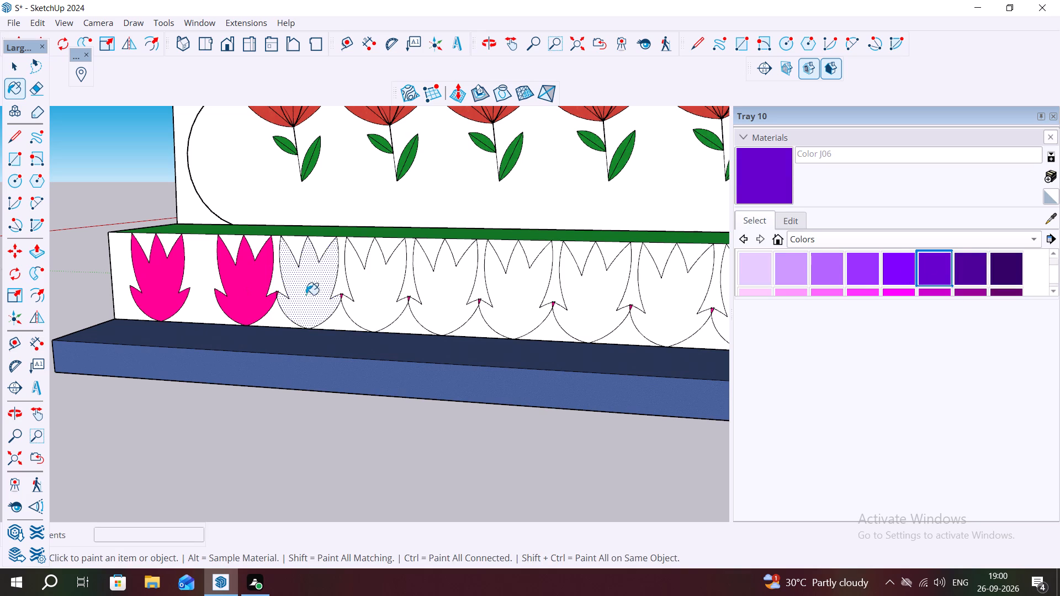
click(307, 295)
key(space)
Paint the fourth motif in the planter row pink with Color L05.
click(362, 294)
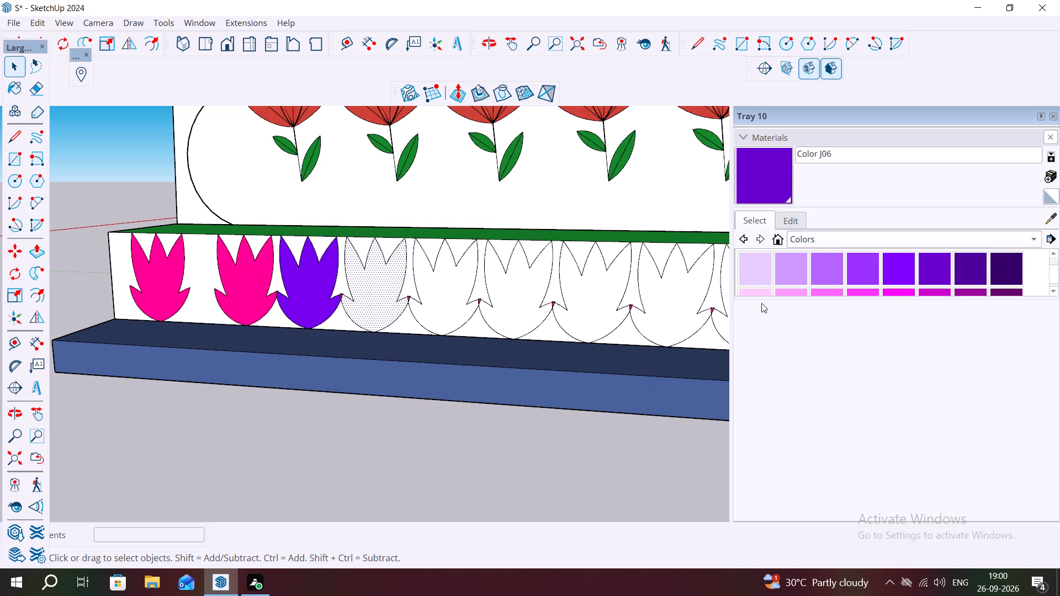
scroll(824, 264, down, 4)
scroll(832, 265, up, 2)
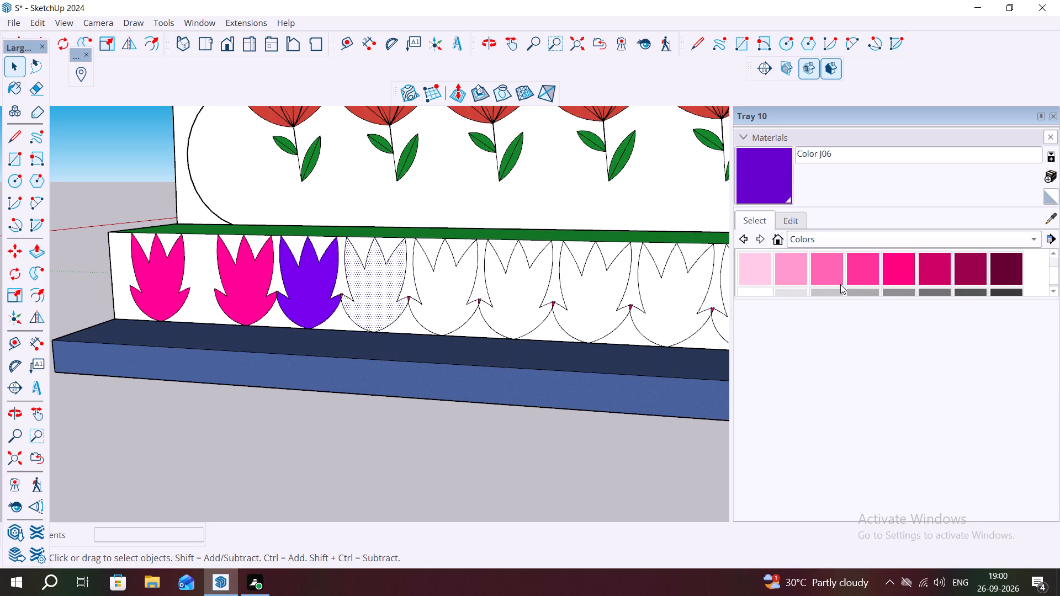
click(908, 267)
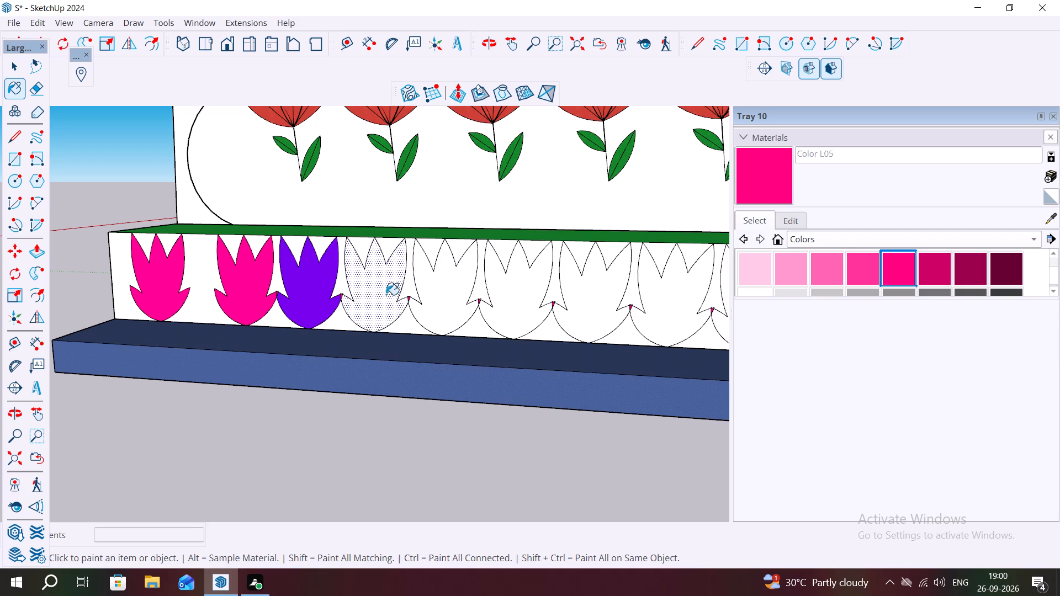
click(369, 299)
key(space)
Paint the fourth motif in the planter row cyan with Color H04.
click(434, 300)
scroll(833, 268, down, 3)
scroll(803, 256, up, 8)
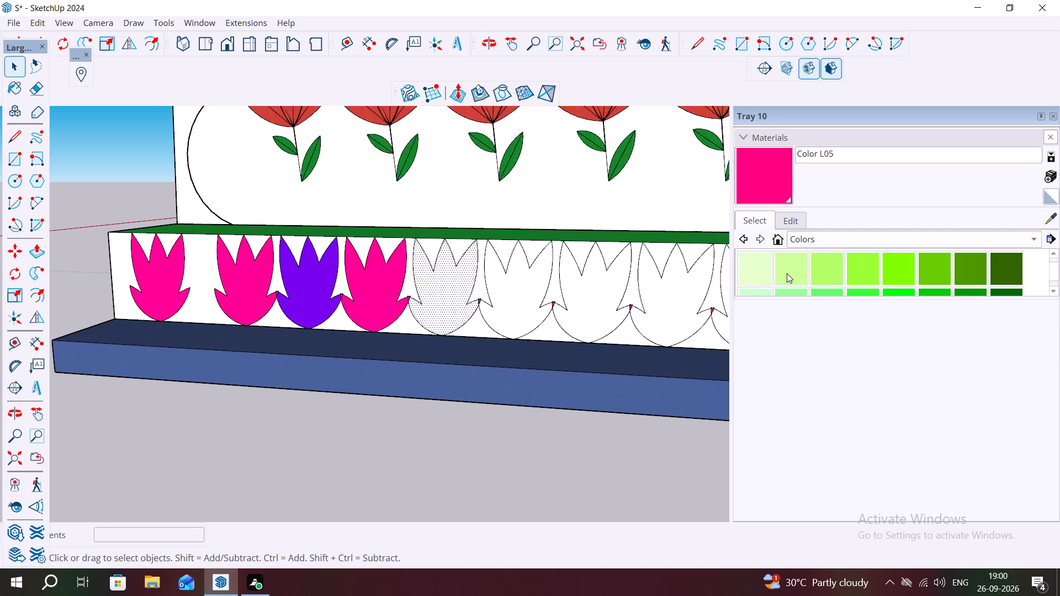
scroll(787, 273, down, 2)
click(856, 263)
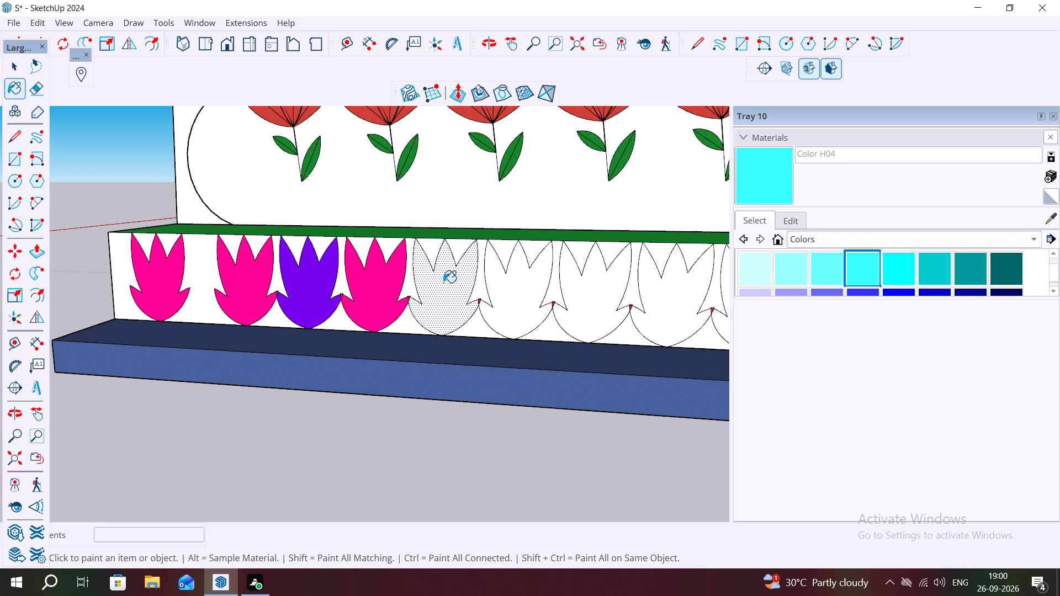
click(377, 294)
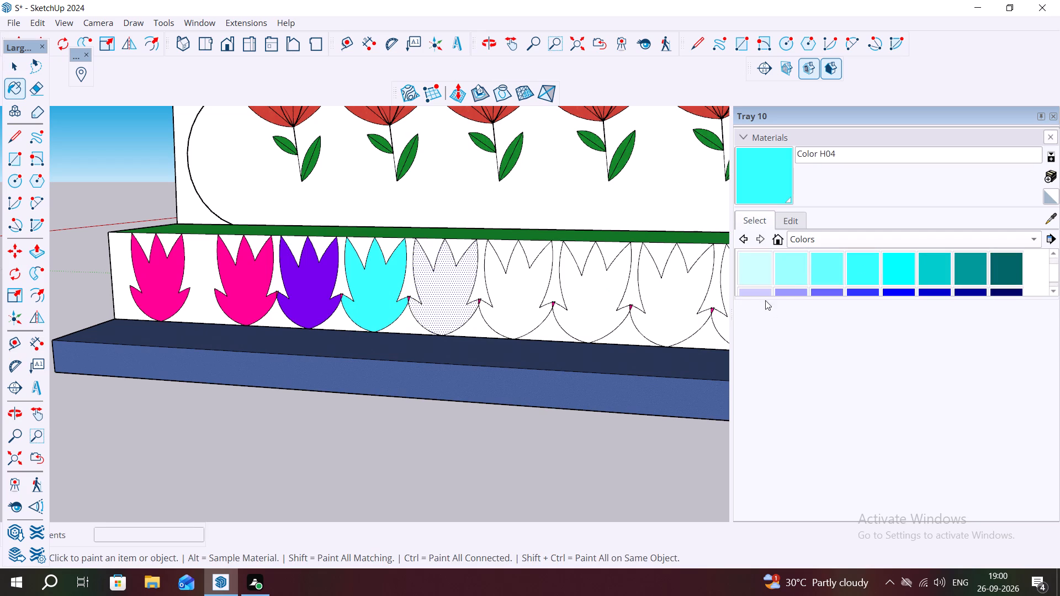
Paint the fifth motif in the planter row lime green with Color F04.
scroll(882, 264, up, 2)
click(870, 266)
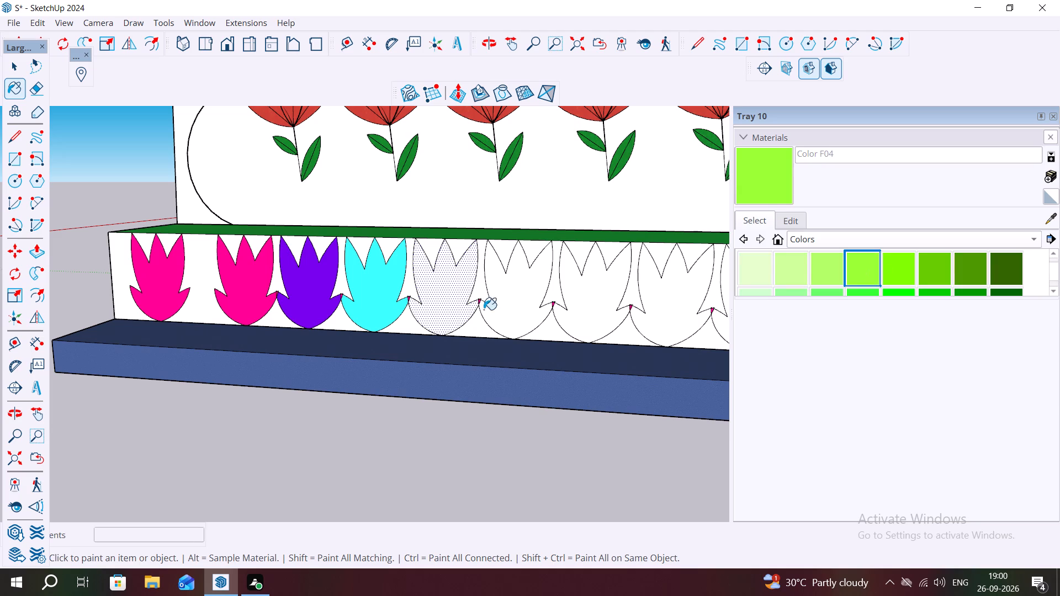
click(434, 306)
key(space)
Paint the sixth motif in the planter row orange-red with Color B05.
click(496, 300)
scroll(713, 281, down, 1)
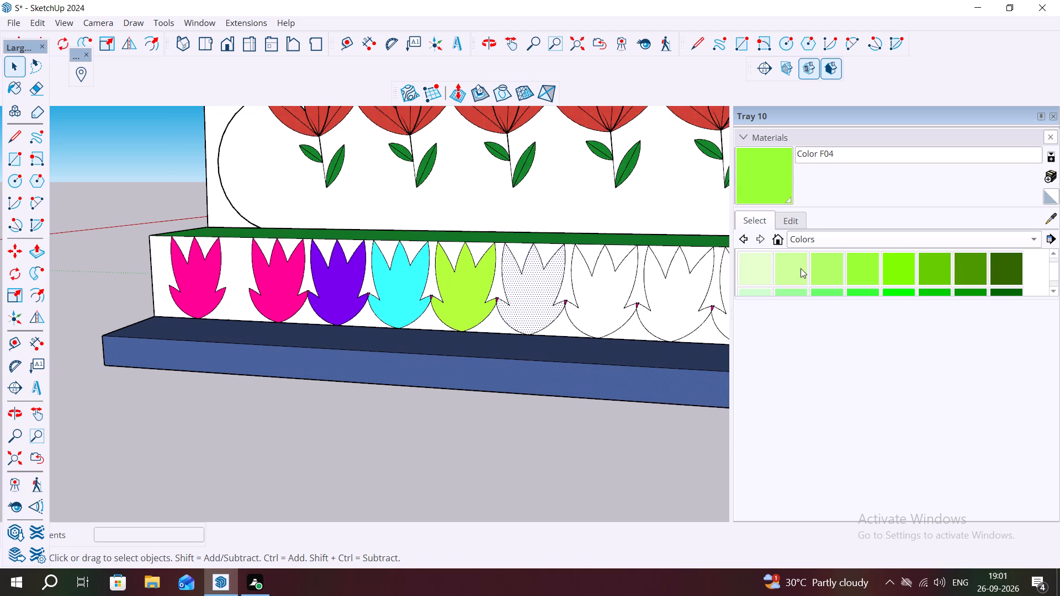
scroll(804, 263, up, 4)
click(899, 270)
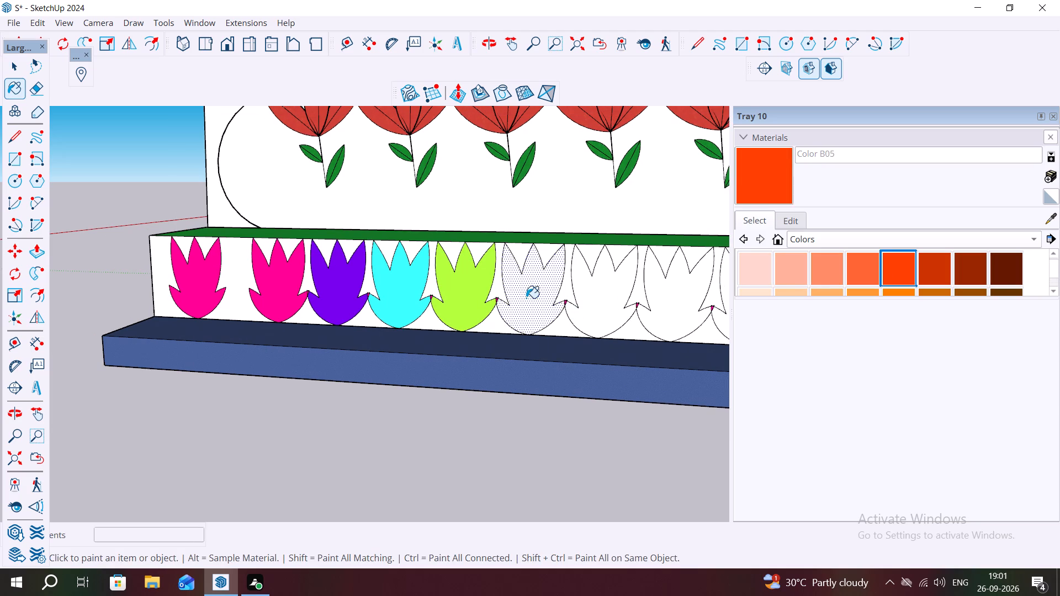
click(526, 298)
Paint the seventh motif in the planter row yellow with Color E05.
scroll(866, 291, up, 7)
scroll(810, 290, down, 5)
click(911, 268)
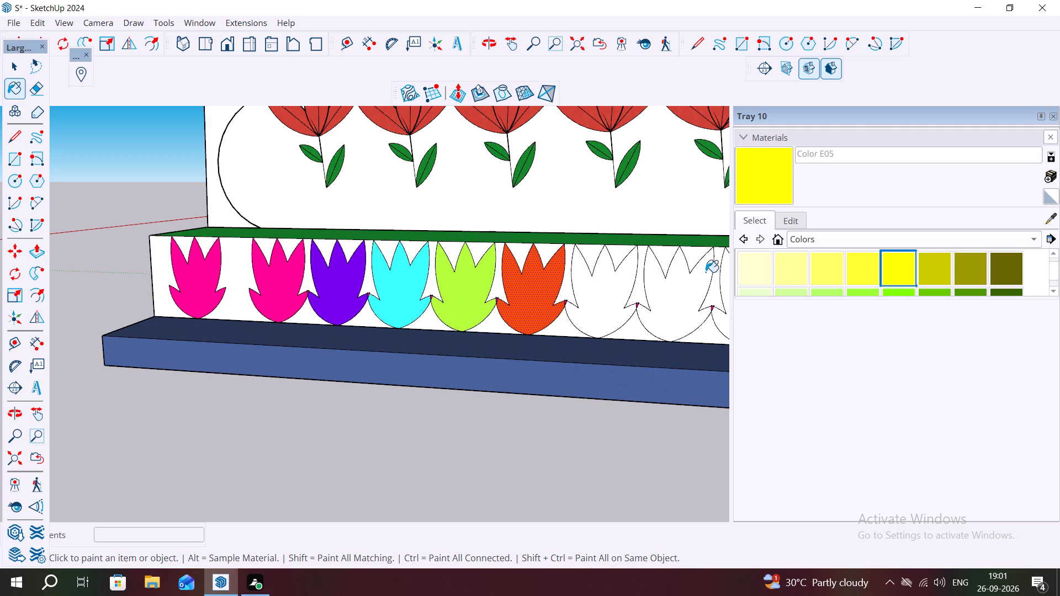
key(space)
click(604, 290)
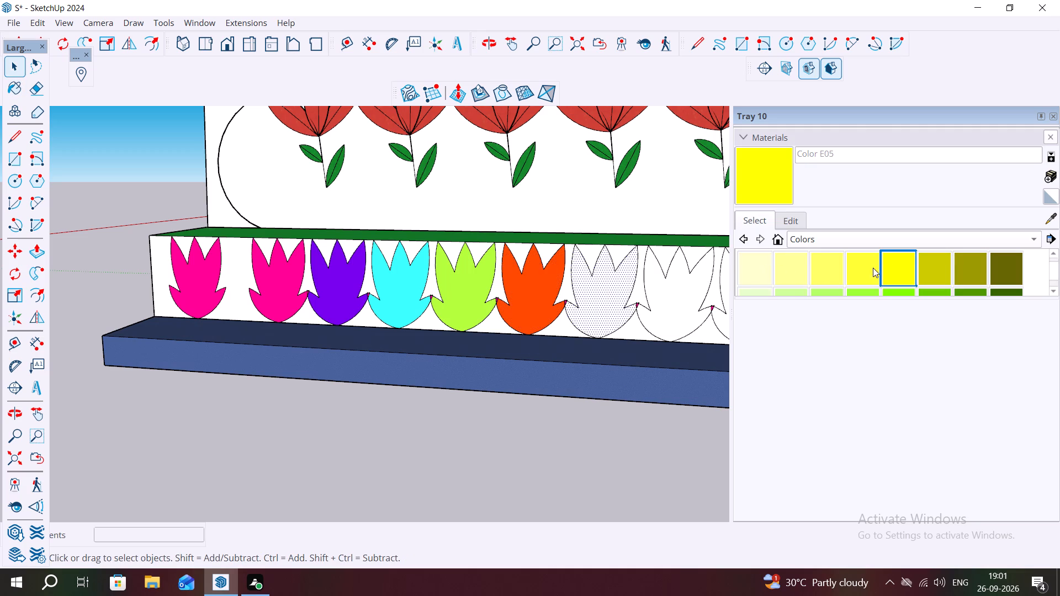
click(888, 263)
click(590, 284)
key(space)
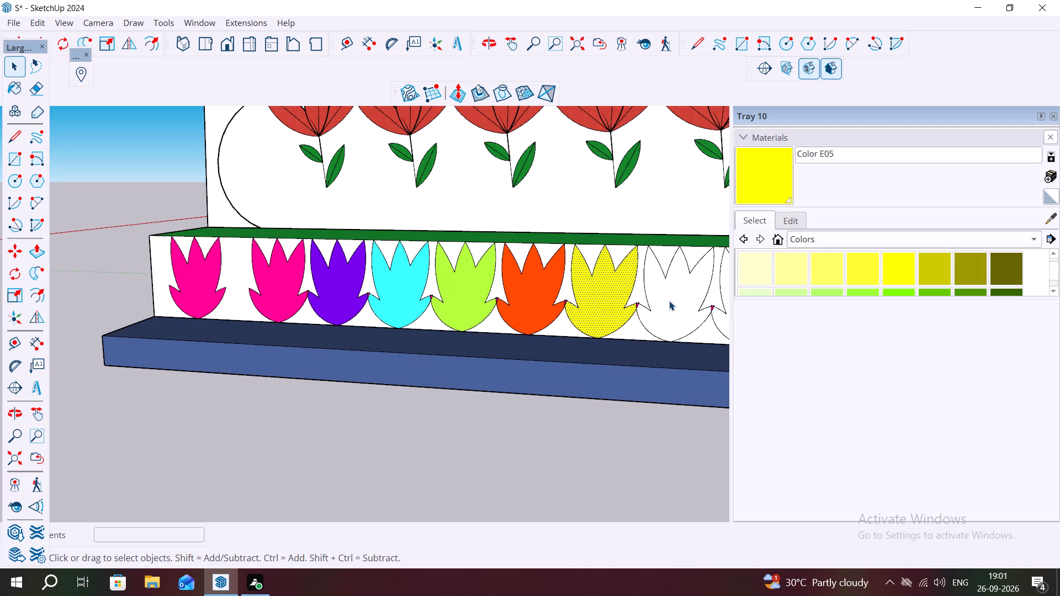
Paint the eighth motif in the planter row bright green with Color G05.
click(669, 301)
scroll(876, 254, down, 2)
click(893, 270)
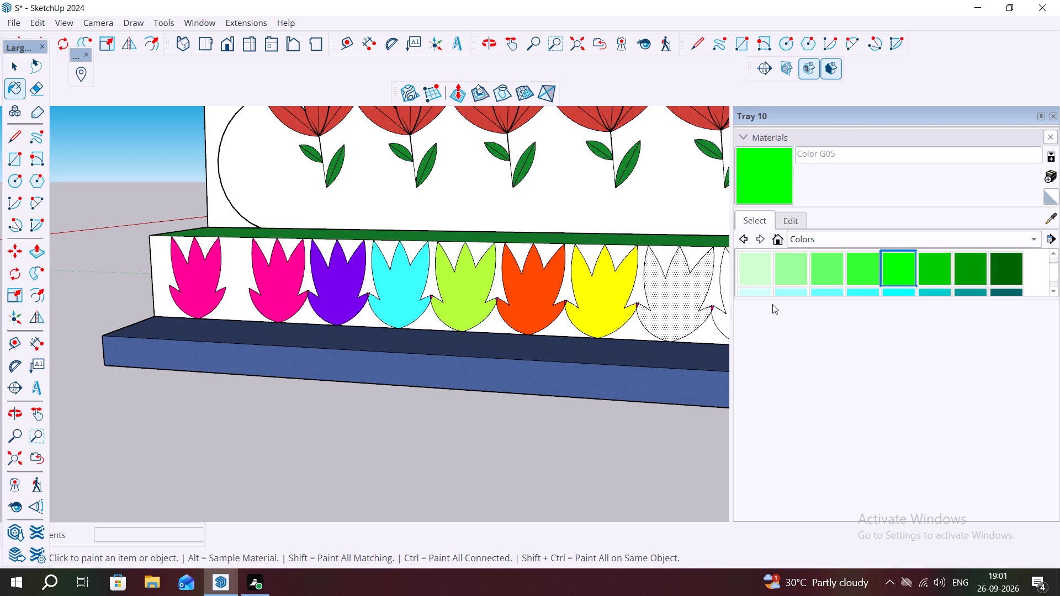
click(670, 294)
scroll(582, 334, down, 2)
key(space)
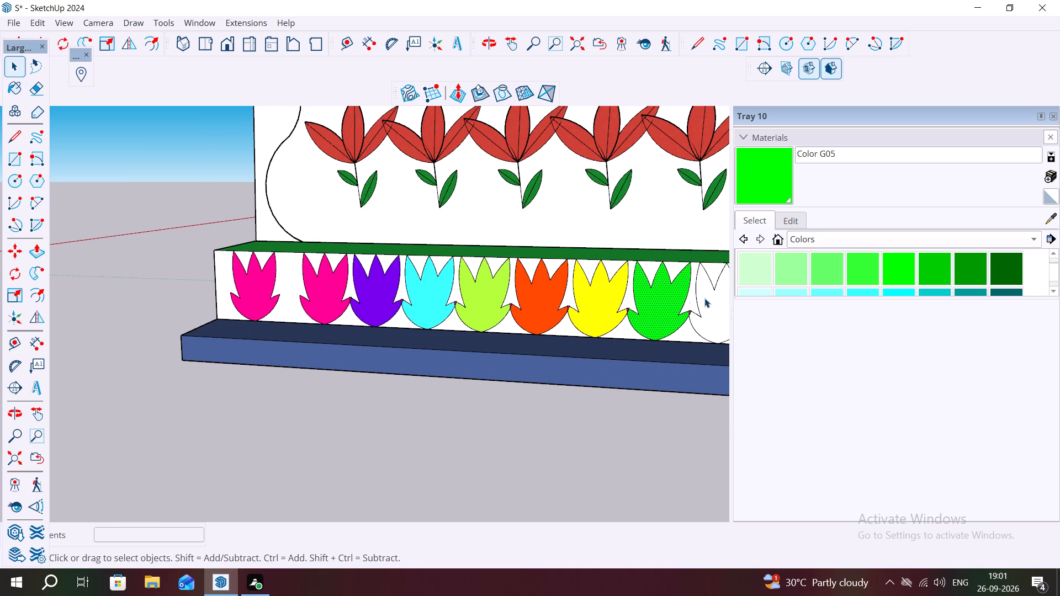
Paint the ninth motif in the planter row dark navy with Color I08.
click(707, 306)
scroll(224, 304, down, 3)
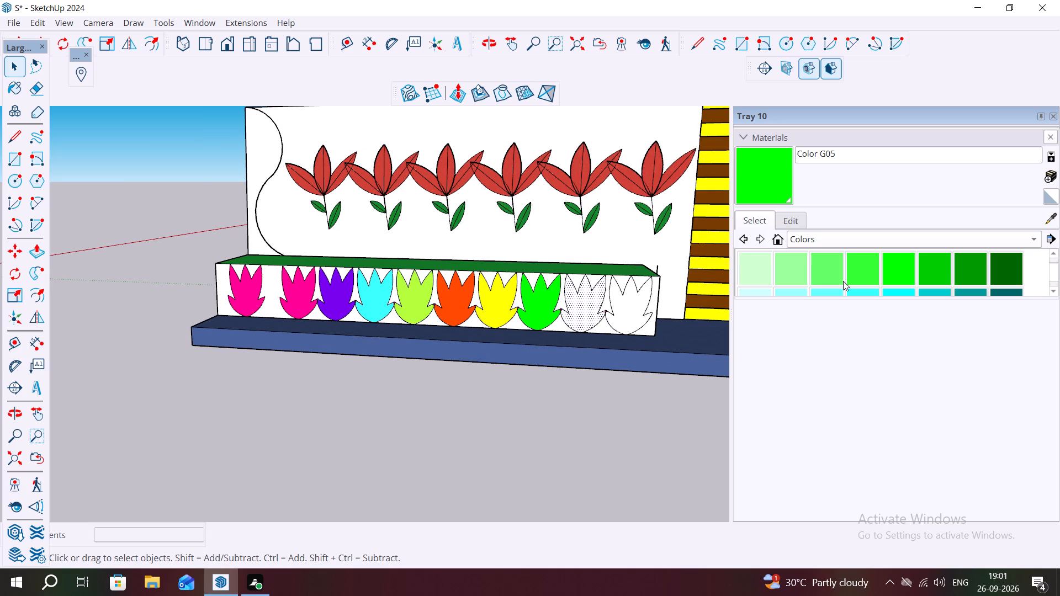
scroll(843, 281, down, 2)
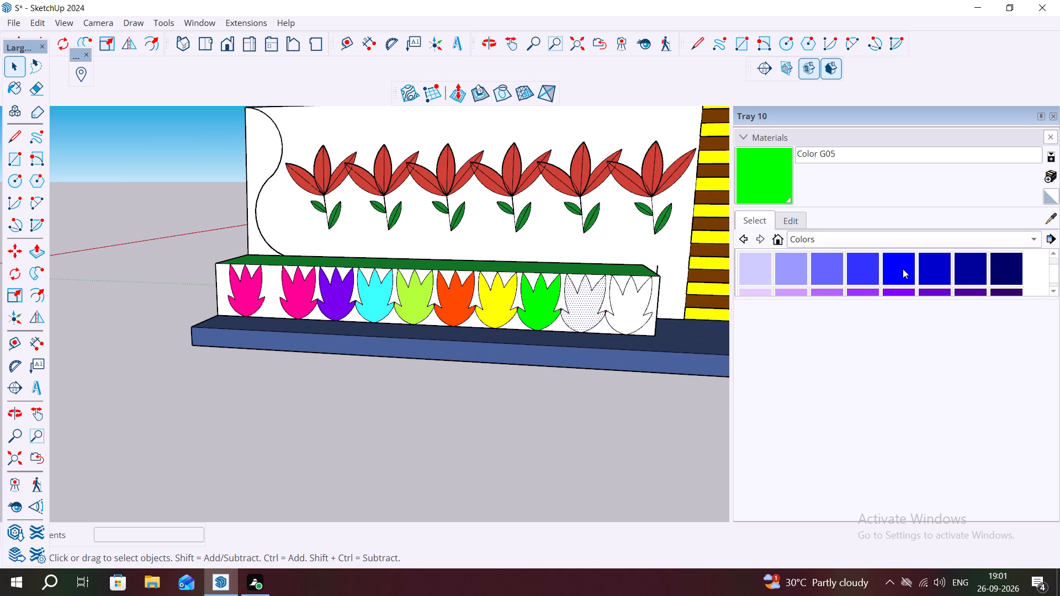
click(1016, 269)
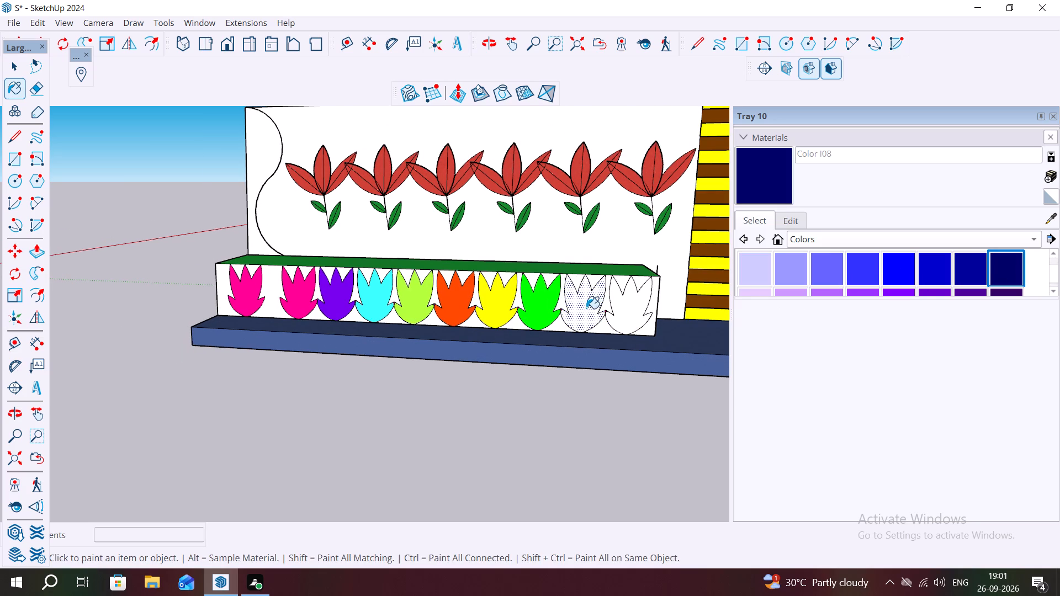
click(586, 308)
key(space)
Paint the last motif at the far end of the planter row red with Color A05, and clear the selection.
click(618, 307)
scroll(786, 275, down, 2)
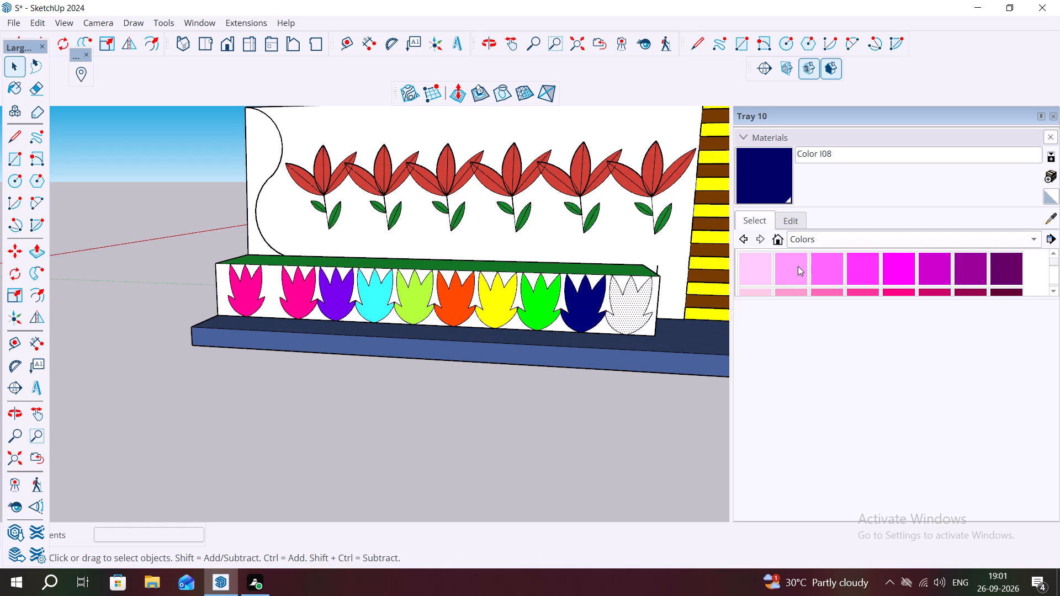
scroll(799, 266, down, 4)
scroll(813, 266, up, 12)
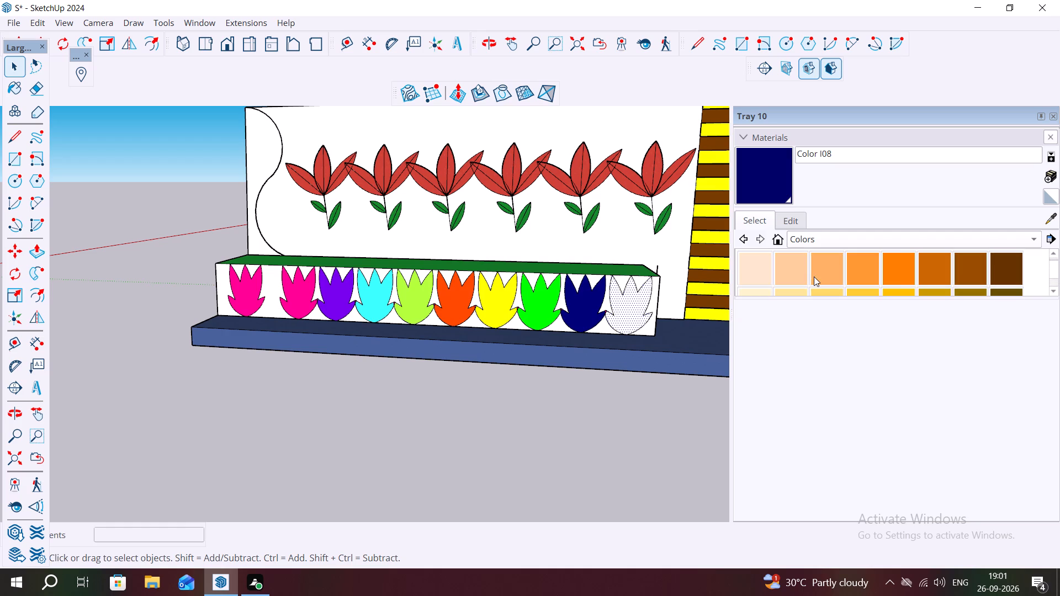
scroll(814, 276, up, 5)
scroll(886, 279, up, 3)
click(897, 268)
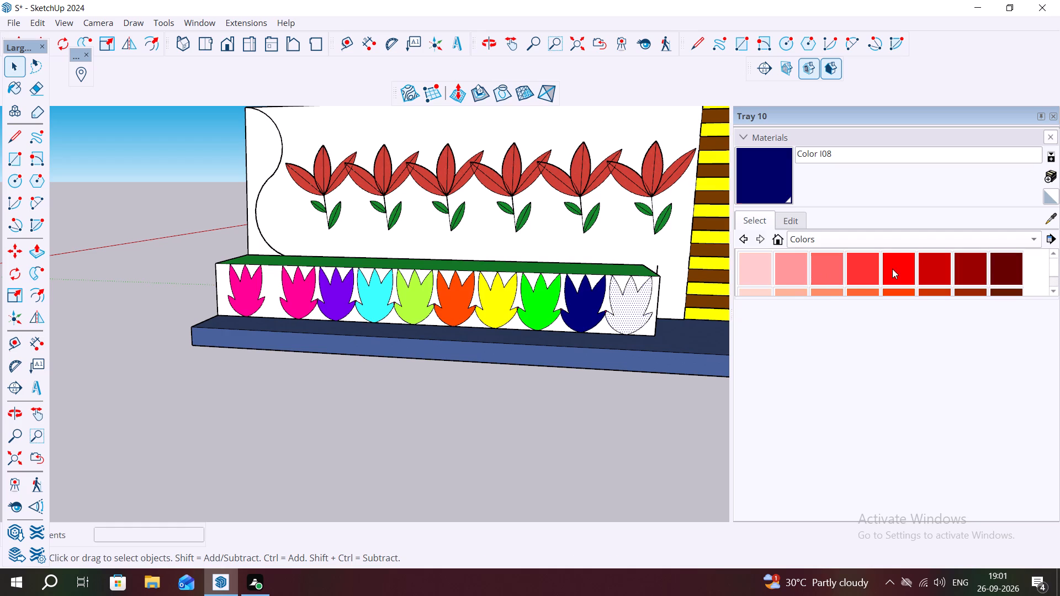
click(623, 324)
key(space)
click(539, 435)
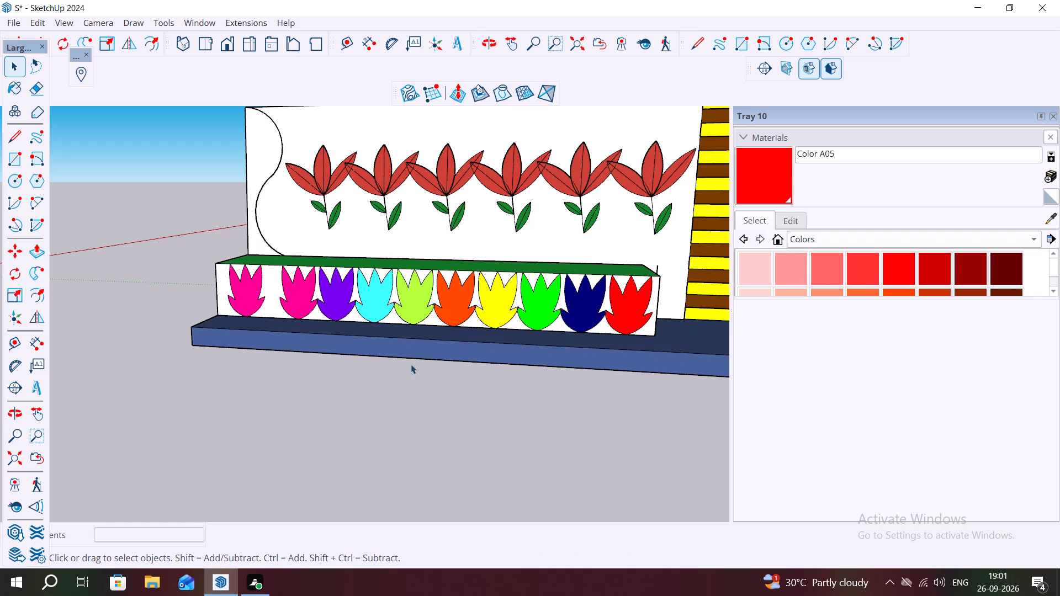
Repaint the first motif in the planter row, at the curved-edge end of the panel, orange with Color C05.
middle_drag(421, 378, 482, 426)
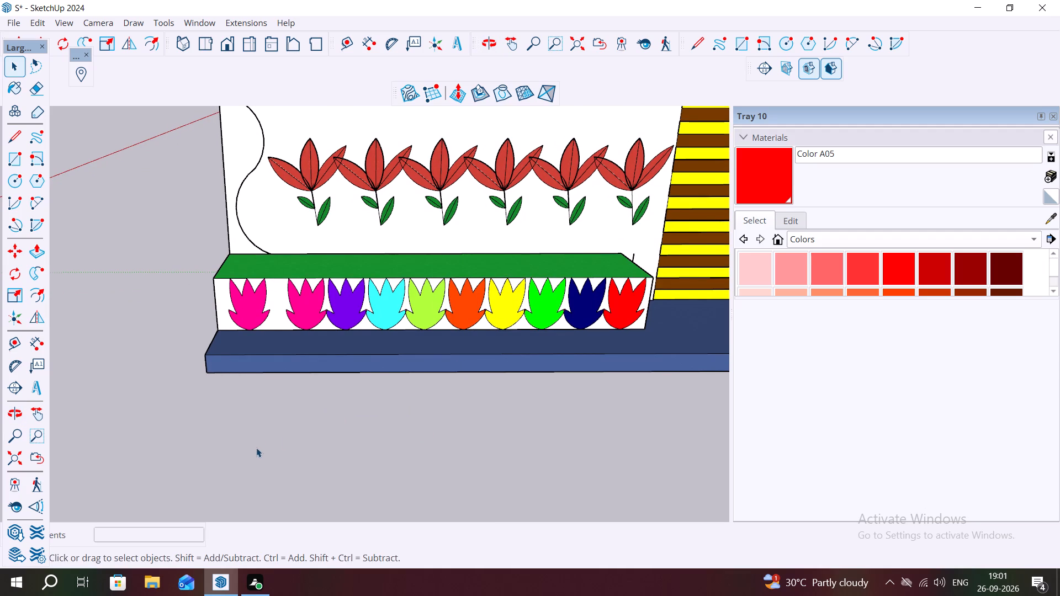
middle_drag(256, 448, 309, 437)
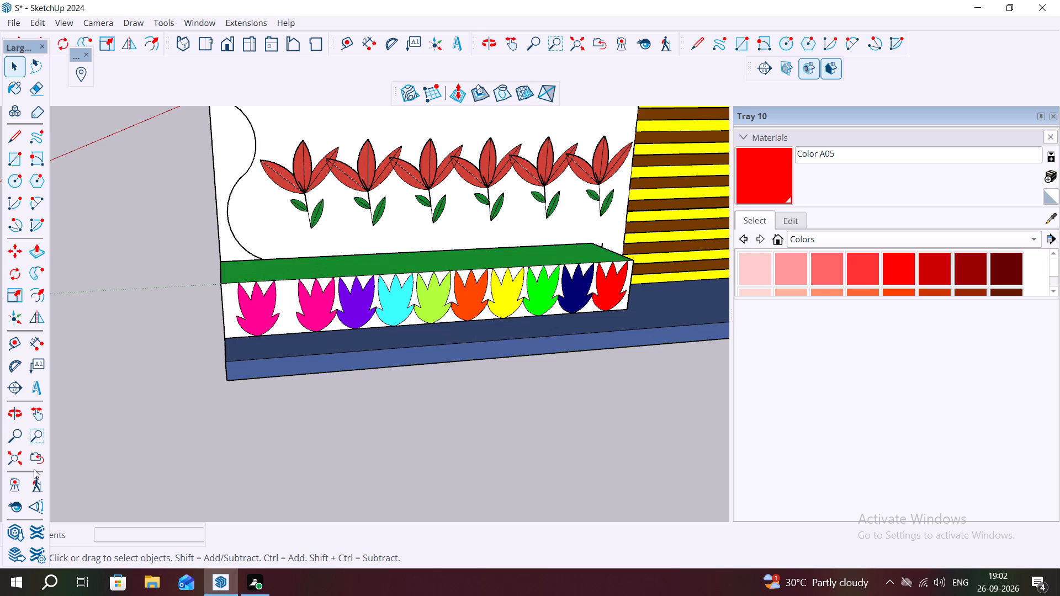
click(262, 305)
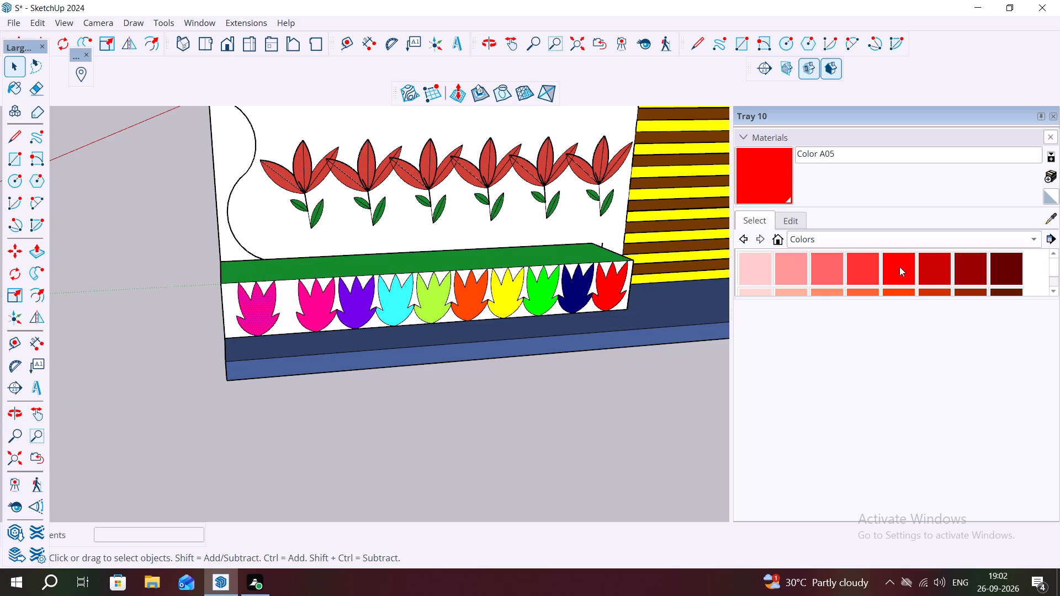
scroll(945, 272, up, 5)
scroll(884, 274, down, 5)
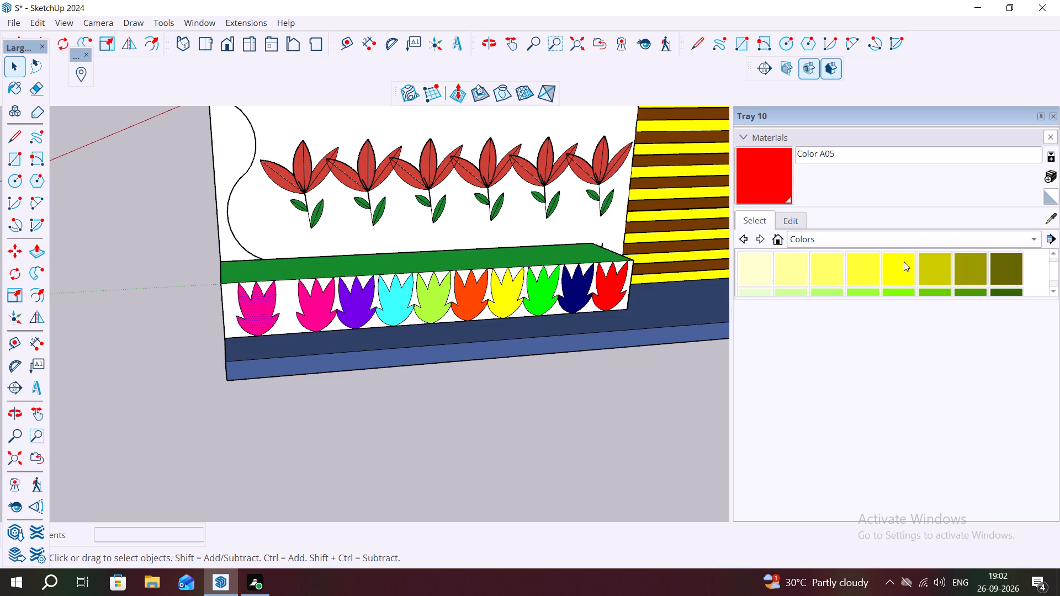
scroll(908, 261, up, 2)
click(900, 263)
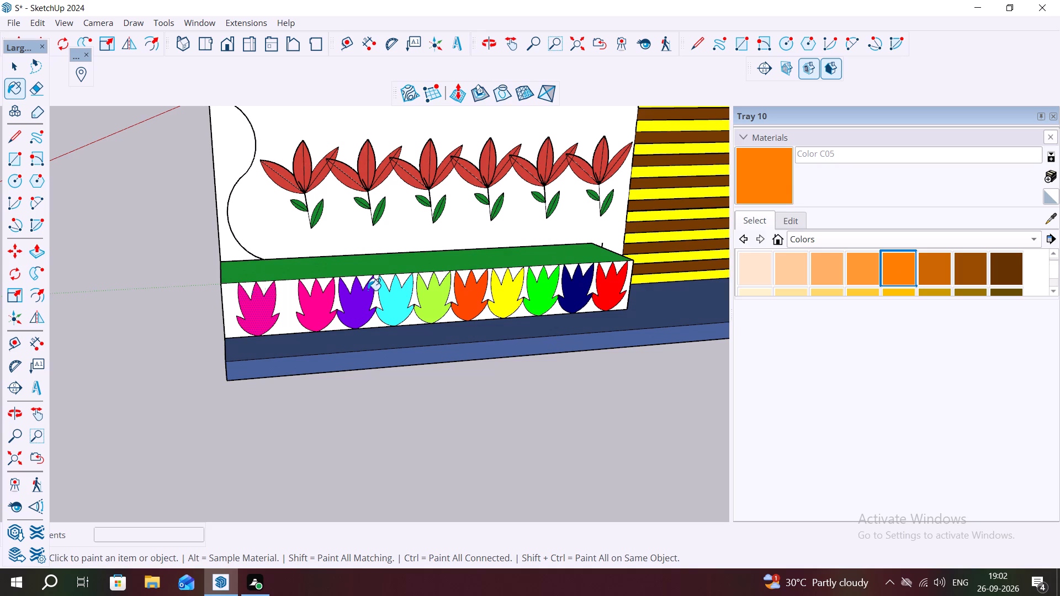
click(256, 310)
Paint the centre and left petals of the fifth flower on the white wall panel bright red with Color A05.
scroll(337, 324, down, 3)
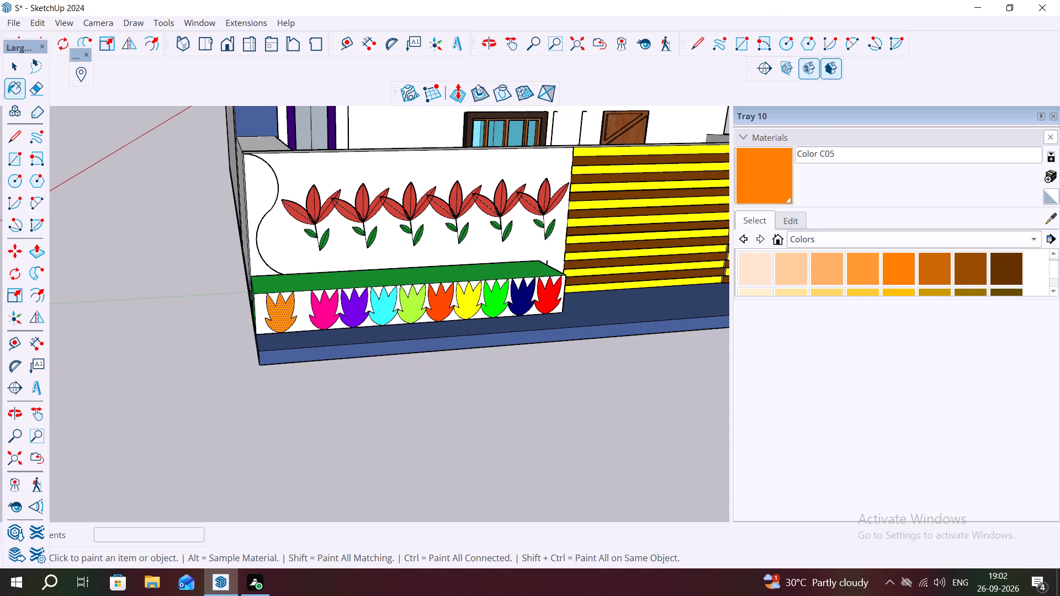
scroll(1059, 0, up, 1)
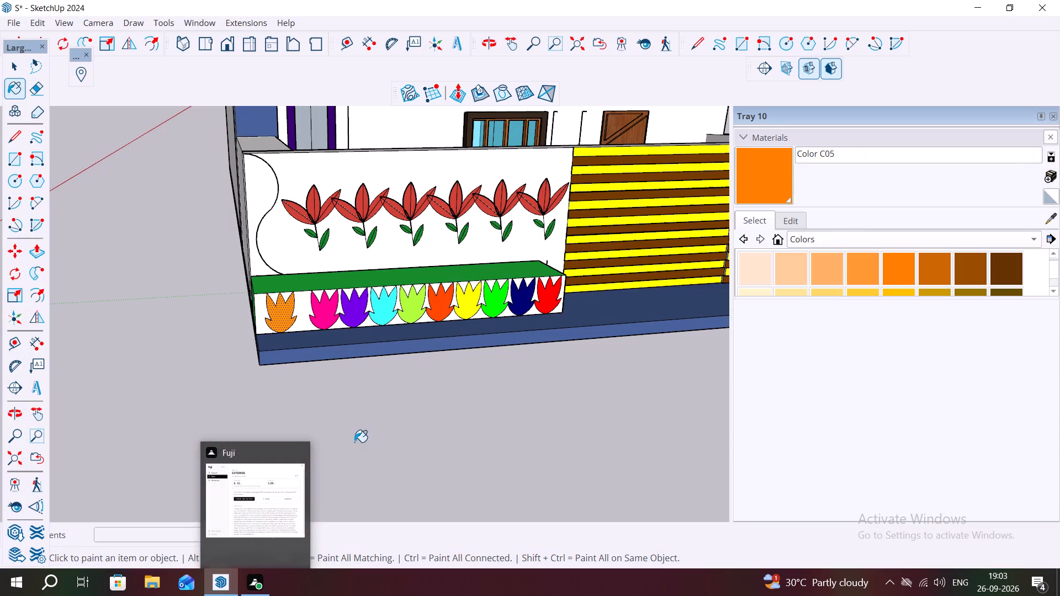
scroll(462, 215, up, 3)
middle_drag(434, 240, 385, 212)
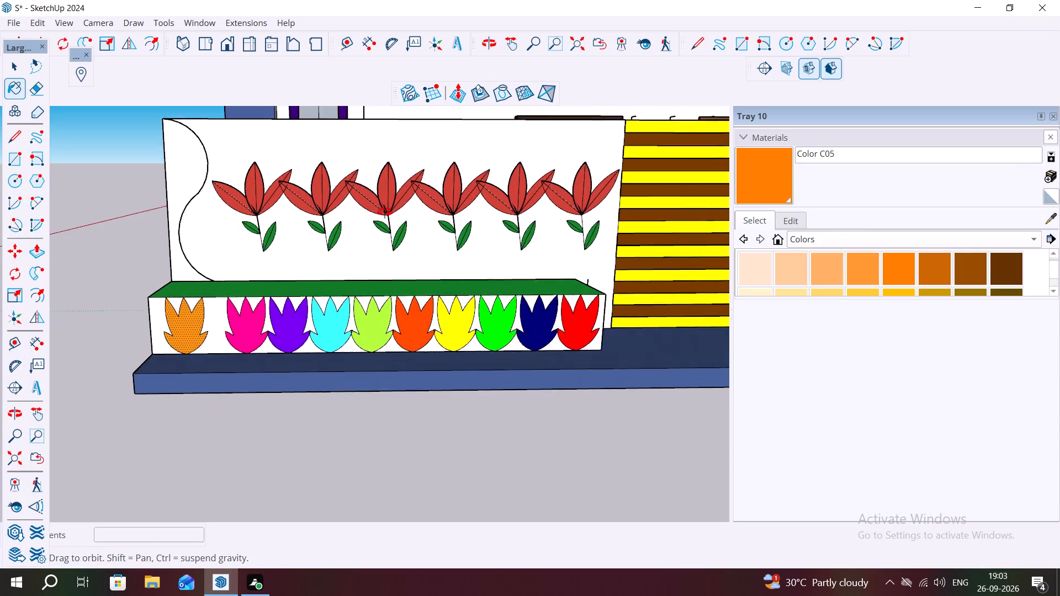
middle_drag(385, 212, 296, 260)
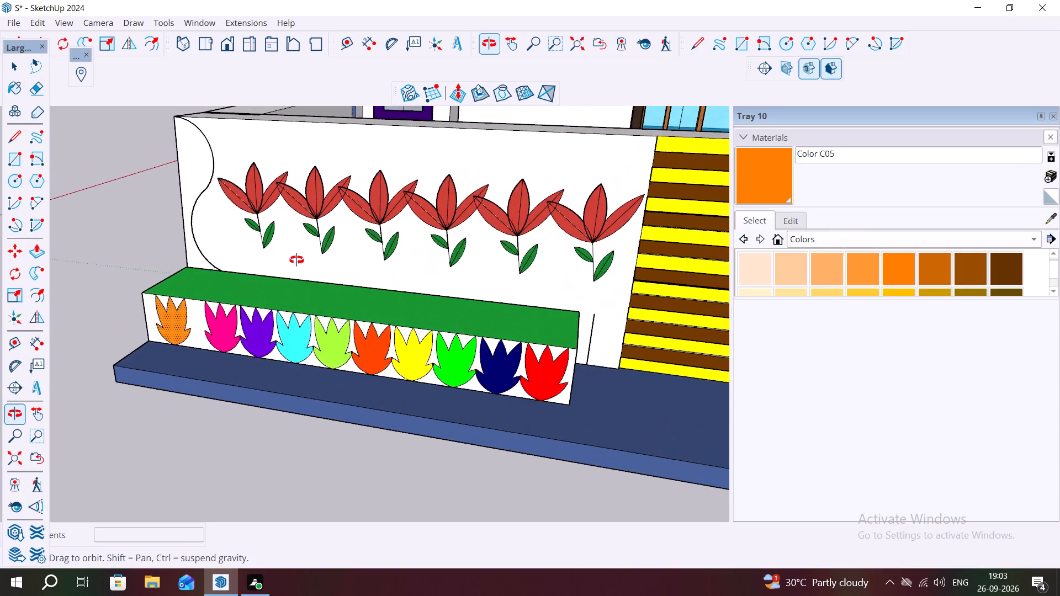
middle_drag(296, 260, 427, 264)
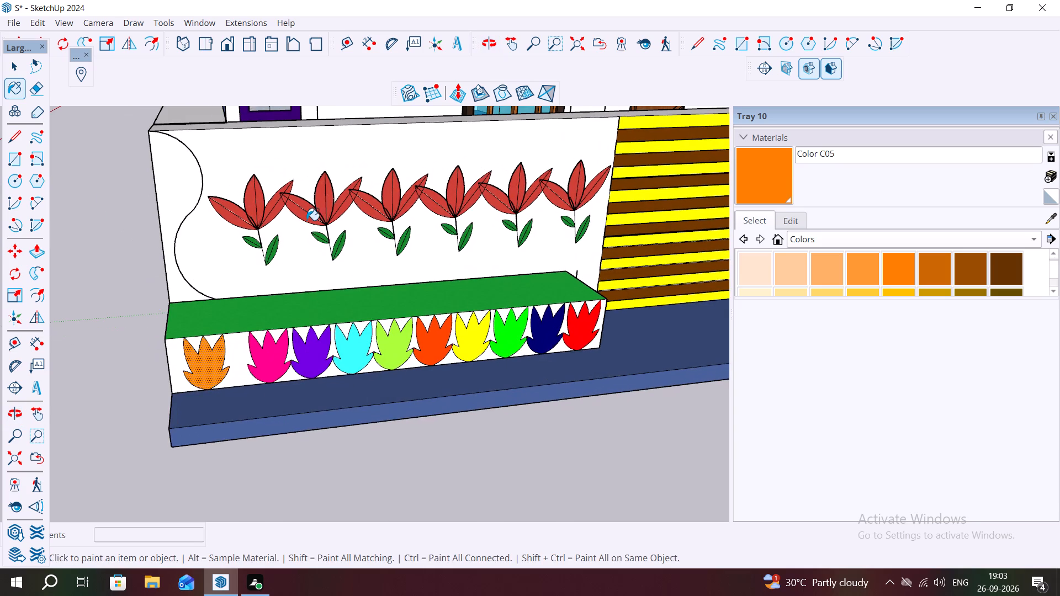
scroll(308, 217, down, 1)
scroll(381, 163, up, 7)
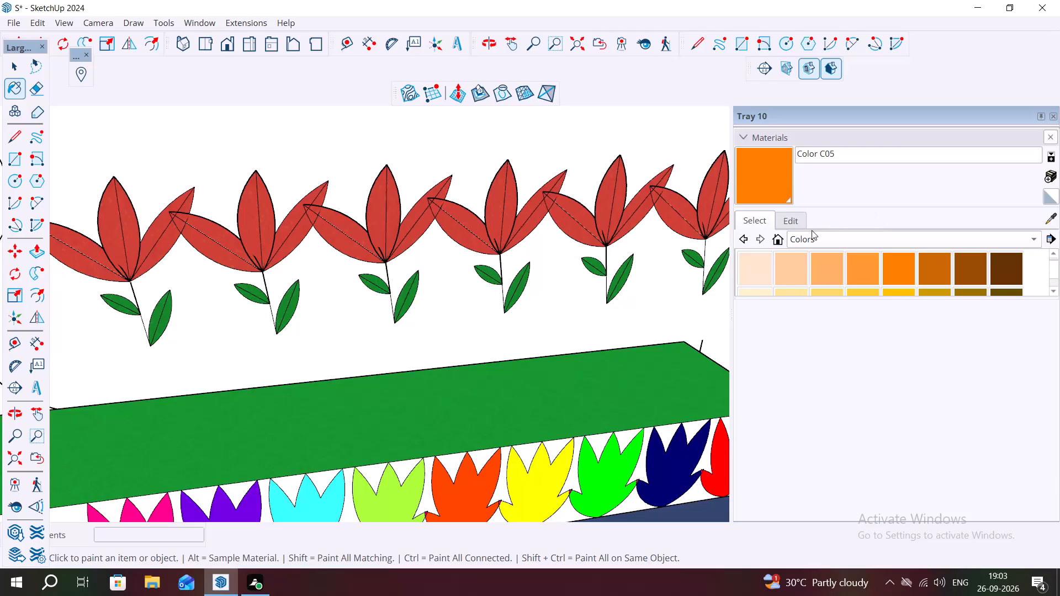
scroll(799, 262, down, 11)
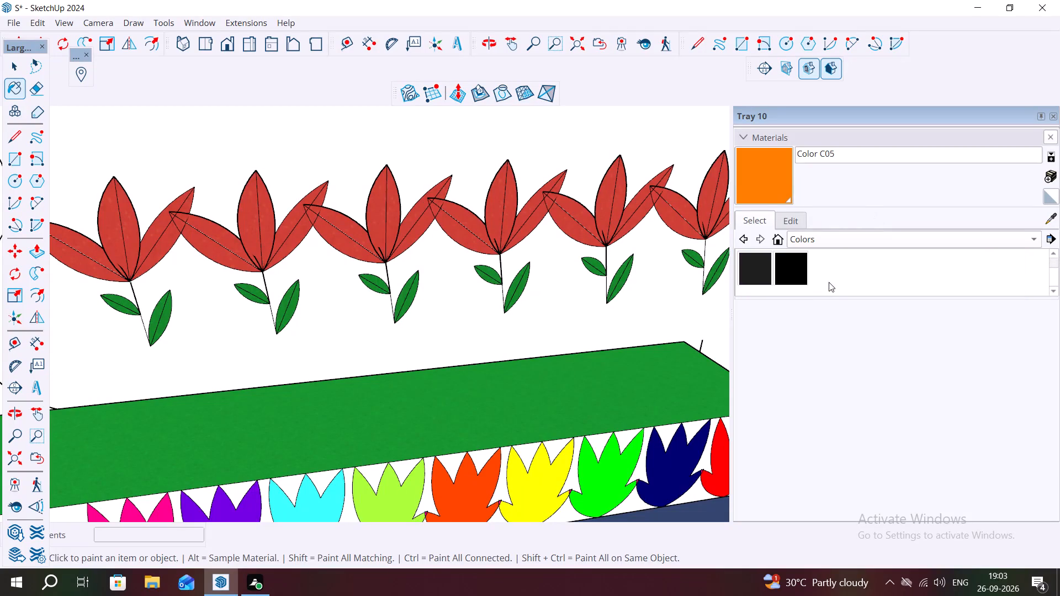
scroll(819, 273, up, 7)
scroll(866, 276, down, 2)
scroll(868, 257, up, 6)
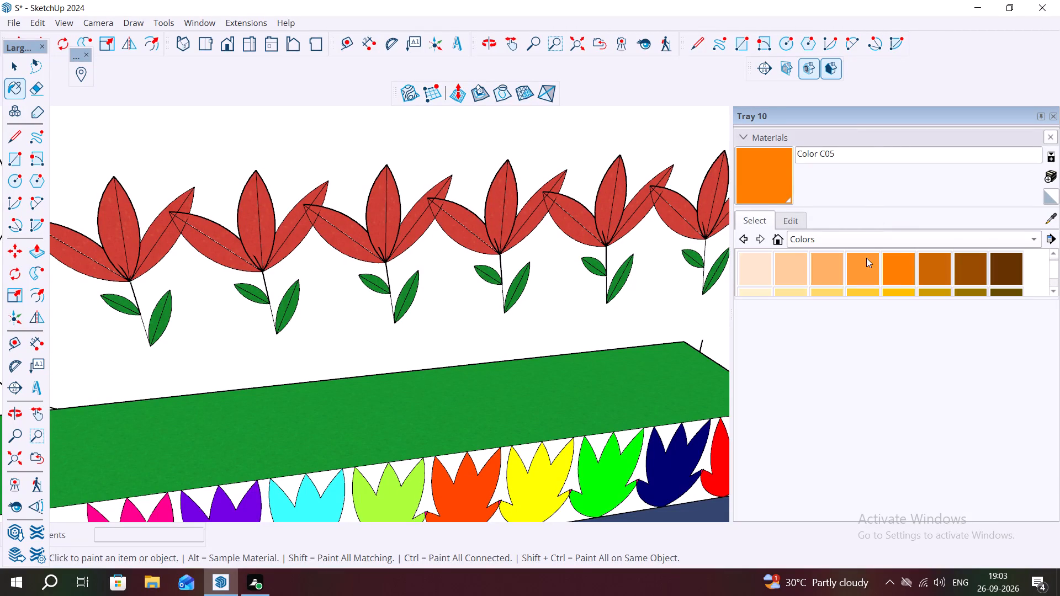
scroll(866, 258, up, 11)
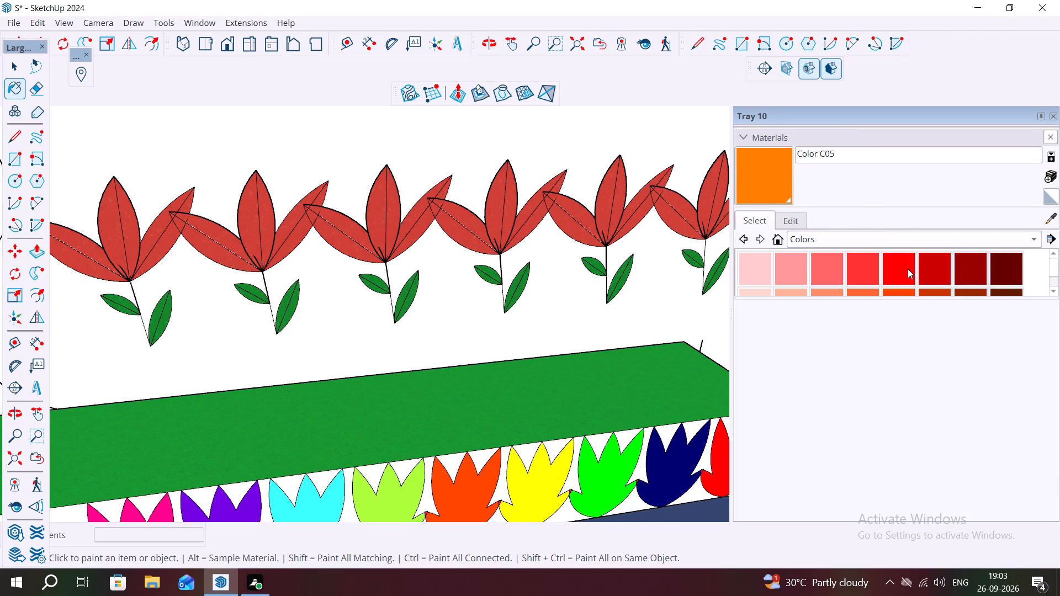
click(892, 269)
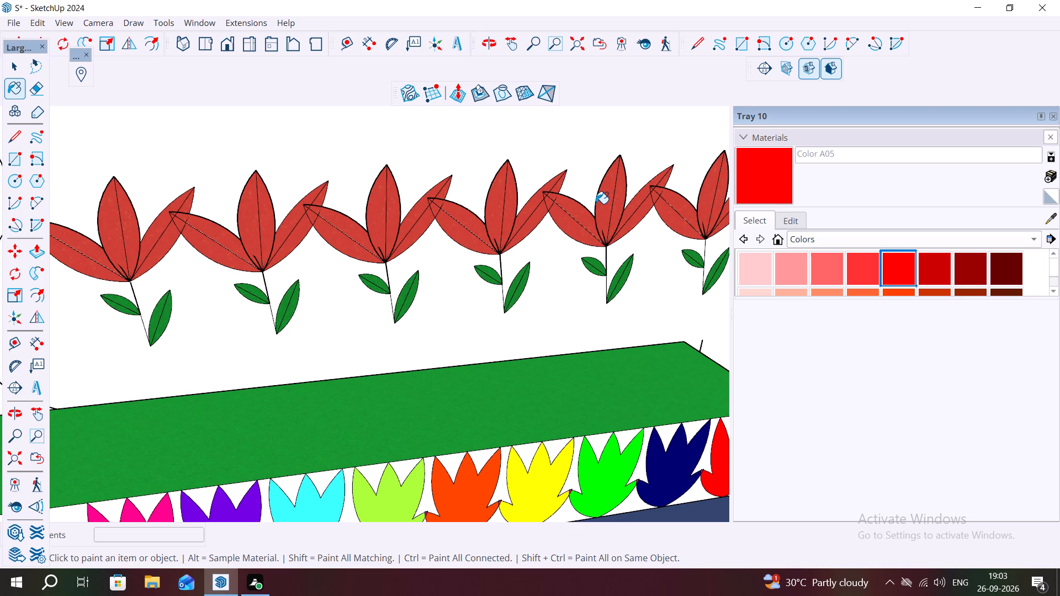
click(599, 204)
click(616, 210)
click(580, 225)
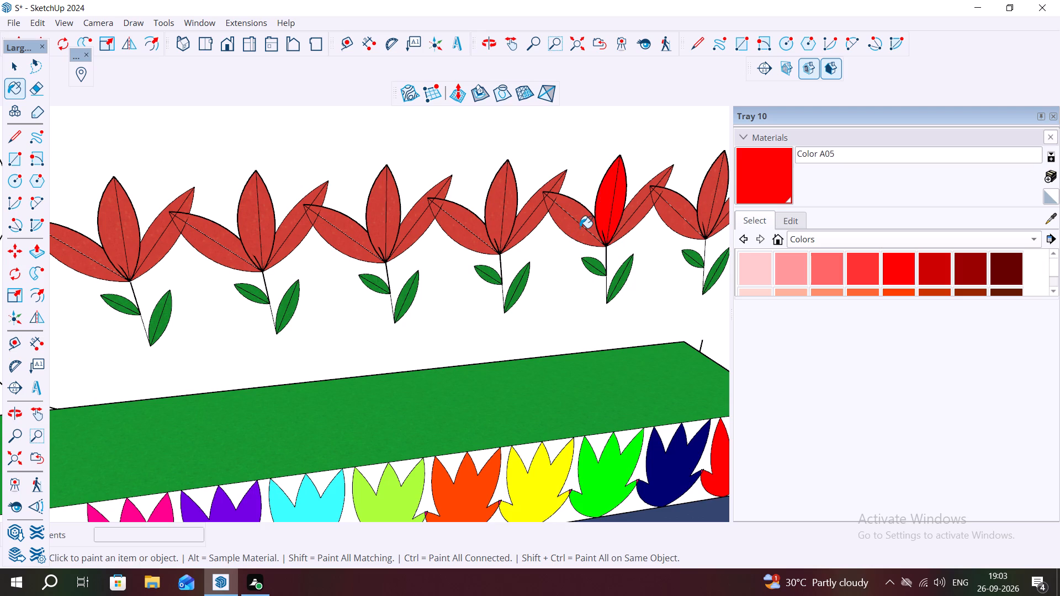
click(573, 232)
click(575, 215)
Paint the fourth panel flower's right petal Color A05 red, including the pieces overlapping the fifth flower's left petal.
scroll(580, 216, up, 7)
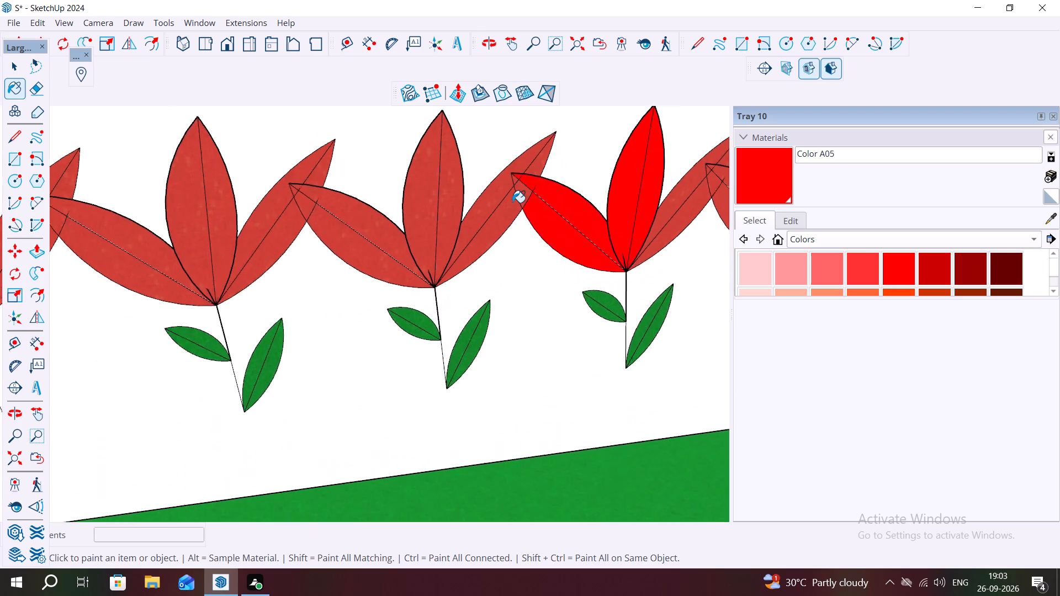
scroll(512, 203, up, 3)
click(528, 198)
click(504, 212)
click(494, 187)
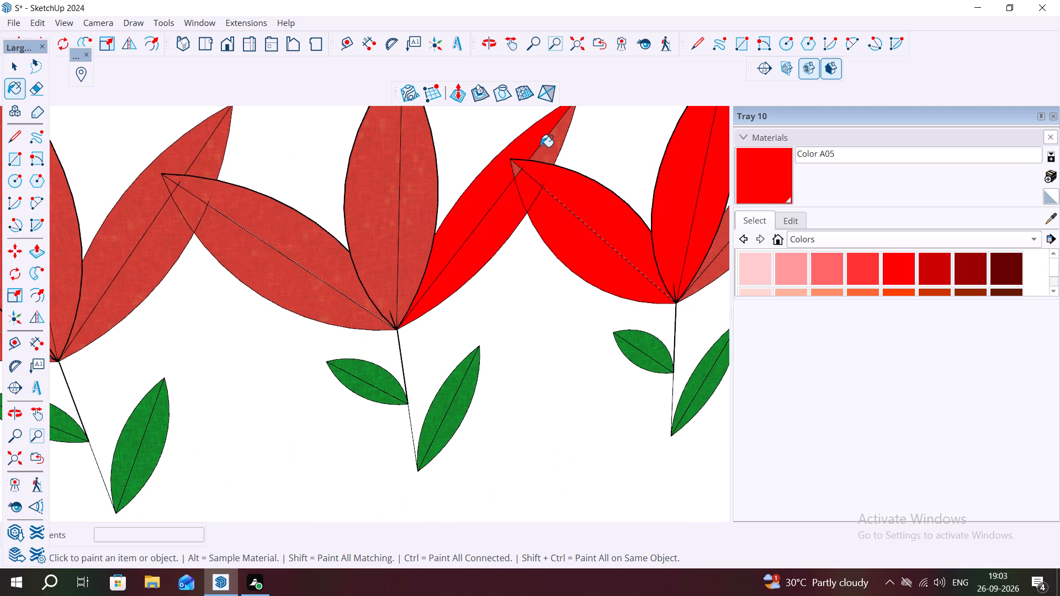
click(544, 152)
click(516, 169)
Paint the fifth panel flower's right petal Color A05 red, including the small pieces overlapping the sixth flower's left petal.
scroll(515, 176, up, 3)
scroll(509, 180, down, 4)
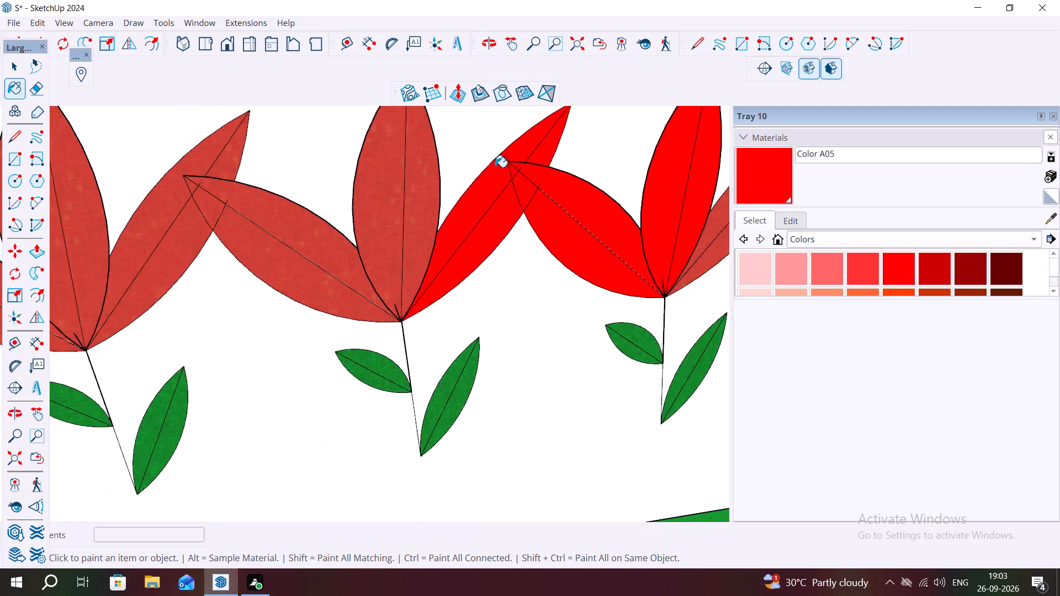
scroll(495, 167, down, 3)
scroll(496, 172, up, 1)
scroll(496, 172, down, 6)
scroll(634, 185, up, 4)
click(627, 183)
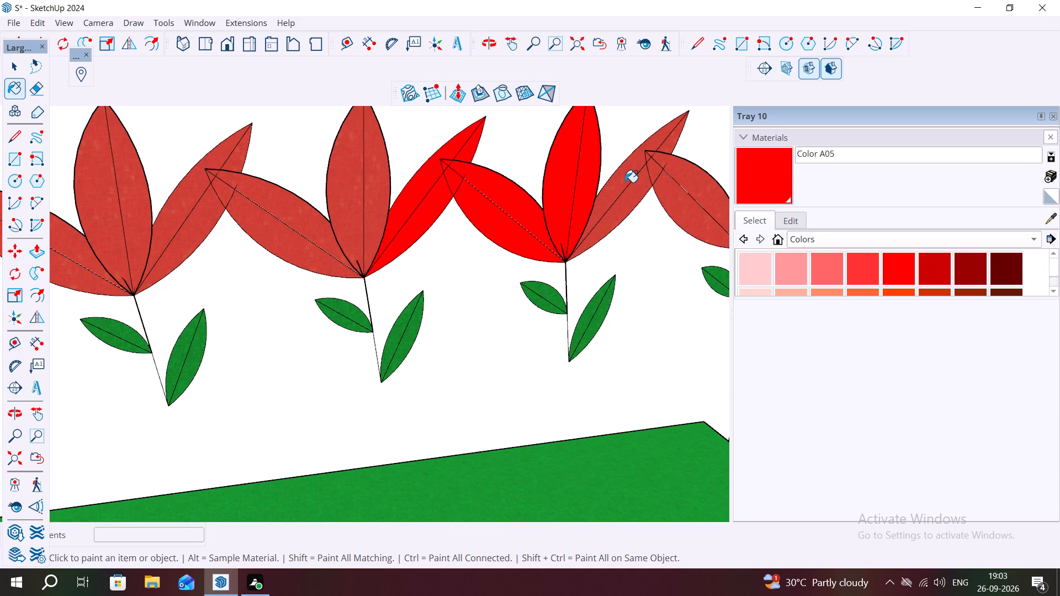
click(636, 195)
click(657, 175)
click(660, 163)
click(661, 134)
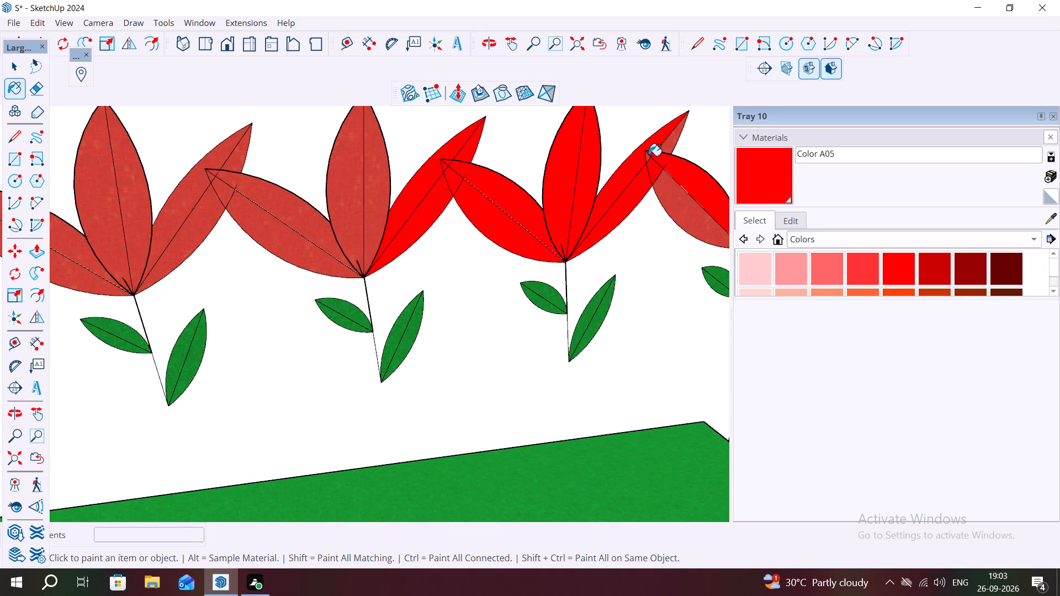
click(644, 159)
scroll(651, 160, up, 4)
click(643, 159)
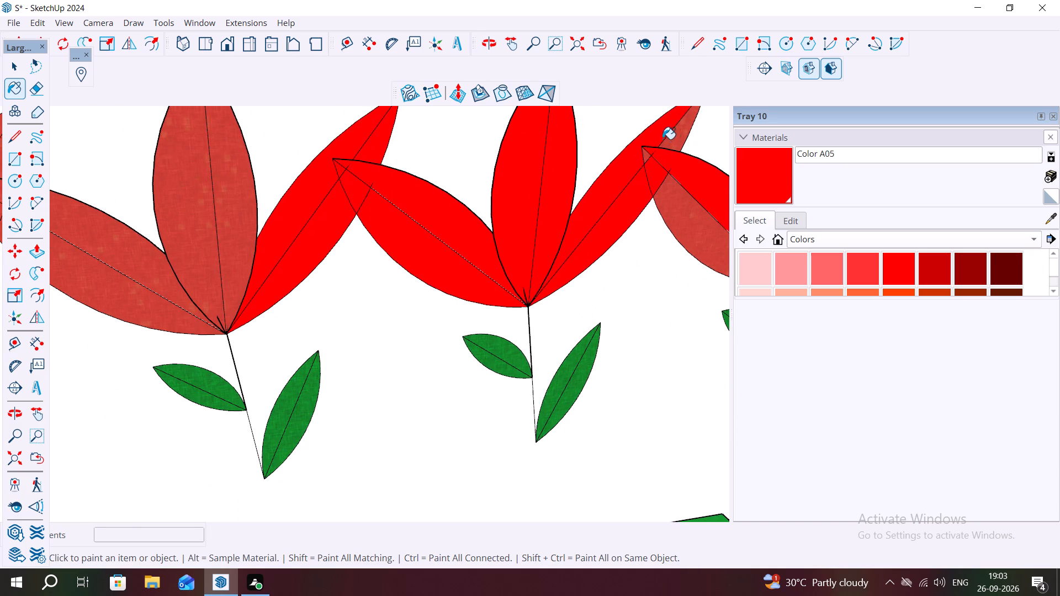
click(670, 142)
scroll(638, 152, up, 4)
click(648, 161)
scroll(654, 155, up, 3)
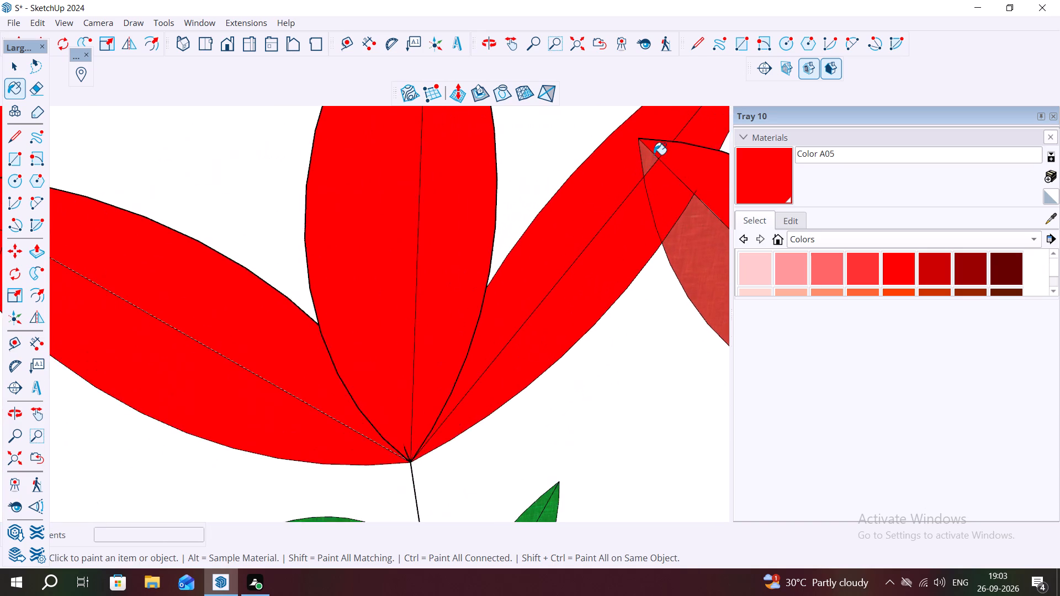
scroll(654, 155, up, 5)
click(639, 153)
Paint the rest of the sixth panel flower, beside the striped wall, Color A05 red: lower left petal half, centre and right petals.
scroll(518, 203, down, 10)
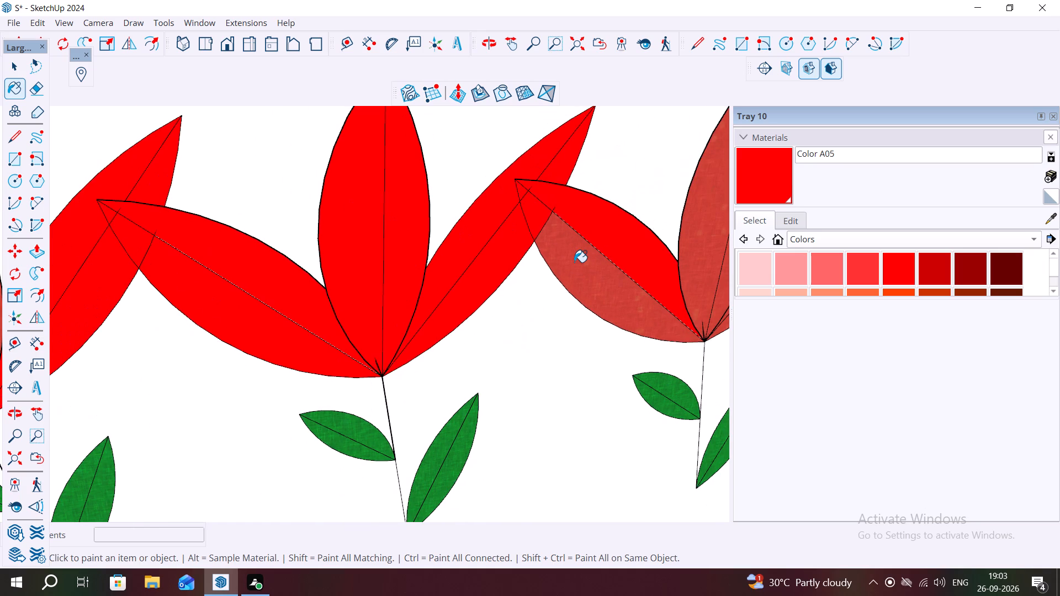
click(579, 262)
scroll(414, 244, down, 5)
click(611, 223)
click(634, 232)
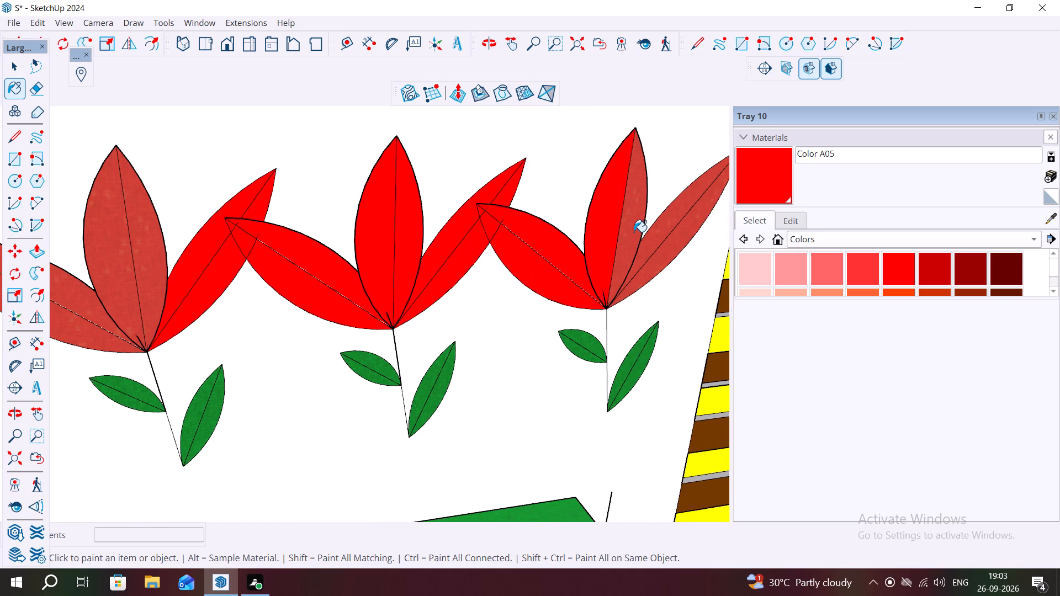
click(653, 243)
click(662, 259)
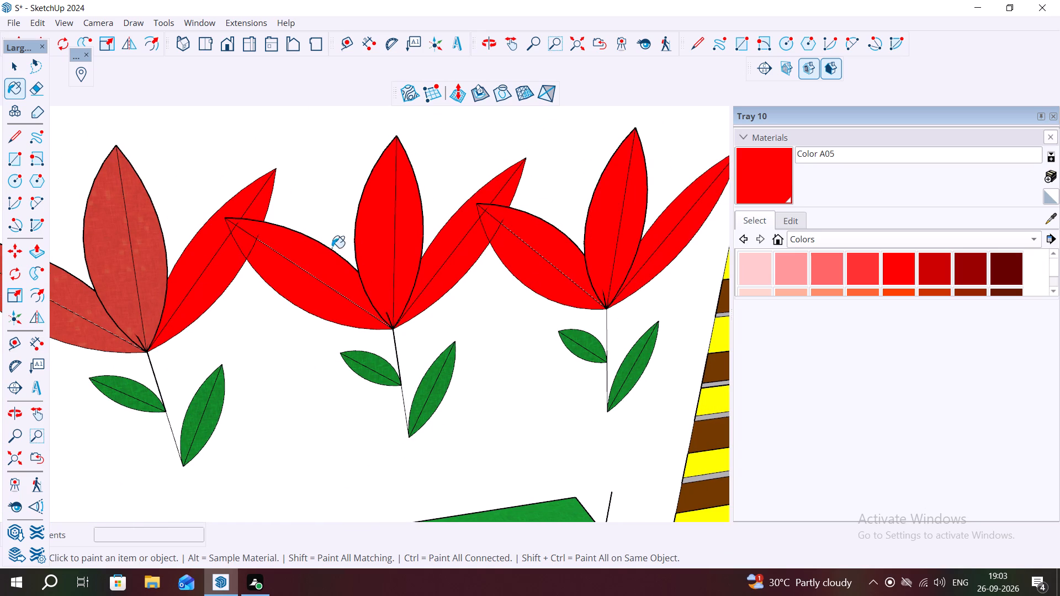
Paint both halves of the fourth panel flower's left and centre petals red with Color A05.
scroll(274, 246, down, 13)
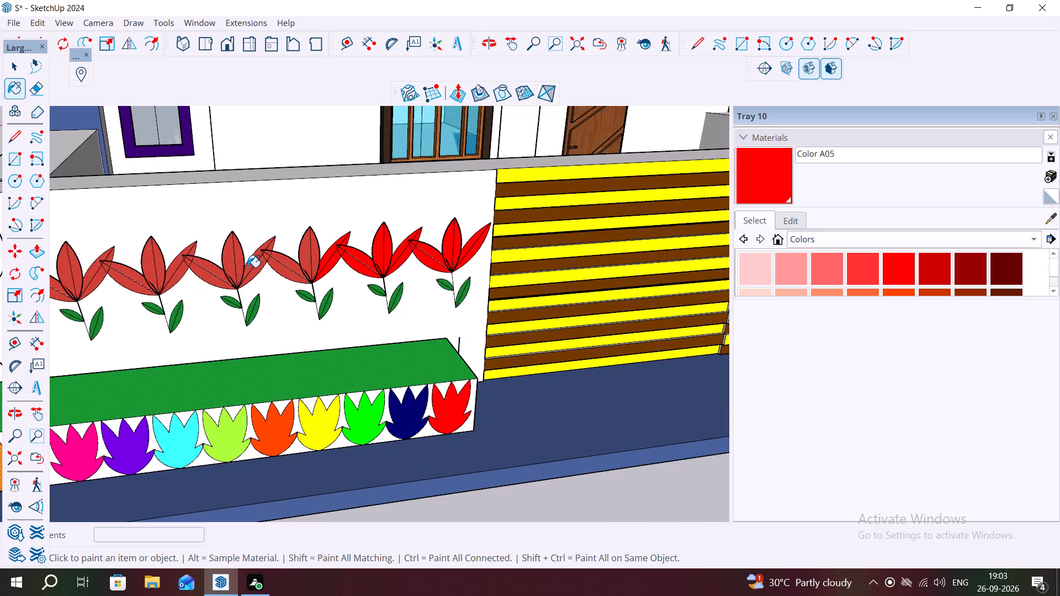
scroll(249, 264, up, 8)
click(304, 284)
click(317, 265)
click(338, 252)
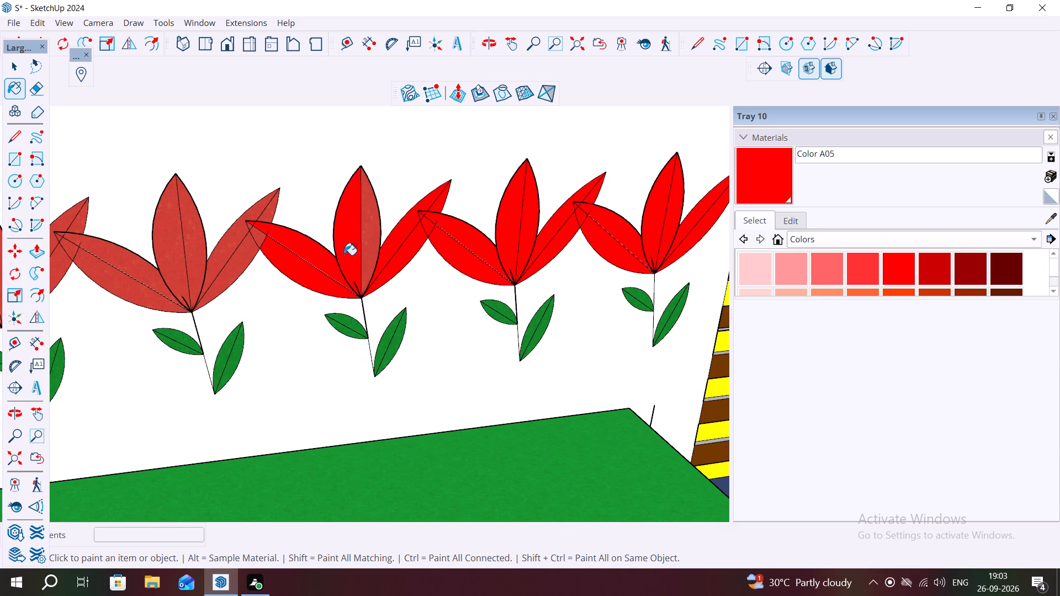
click(362, 262)
Paint the third panel flower's right petal Color A05 red, including the pieces overlapping the fourth flower's left petal.
scroll(242, 237, up, 4)
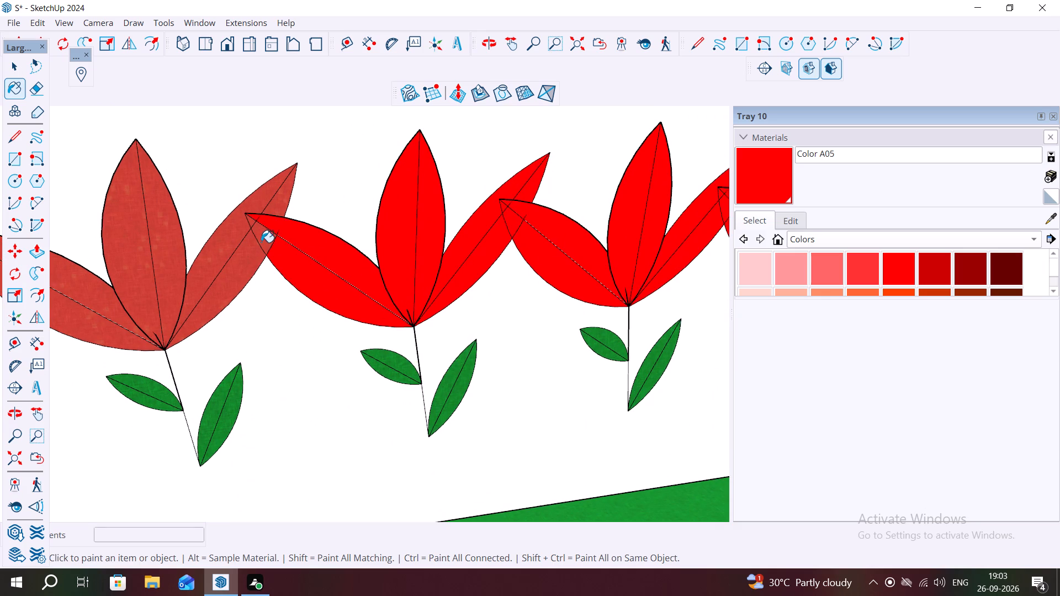
click(261, 242)
scroll(251, 222, up, 7)
click(256, 225)
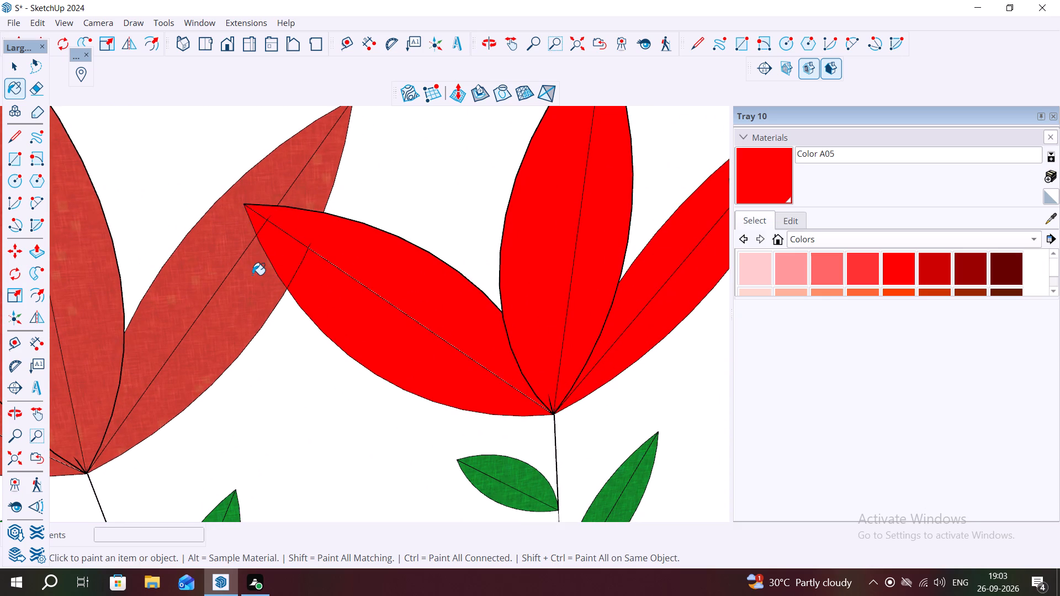
click(252, 275)
click(208, 256)
click(315, 199)
Paint both halves of the third panel flower's centre and left petals red with Color A05.
scroll(328, 185, down, 4)
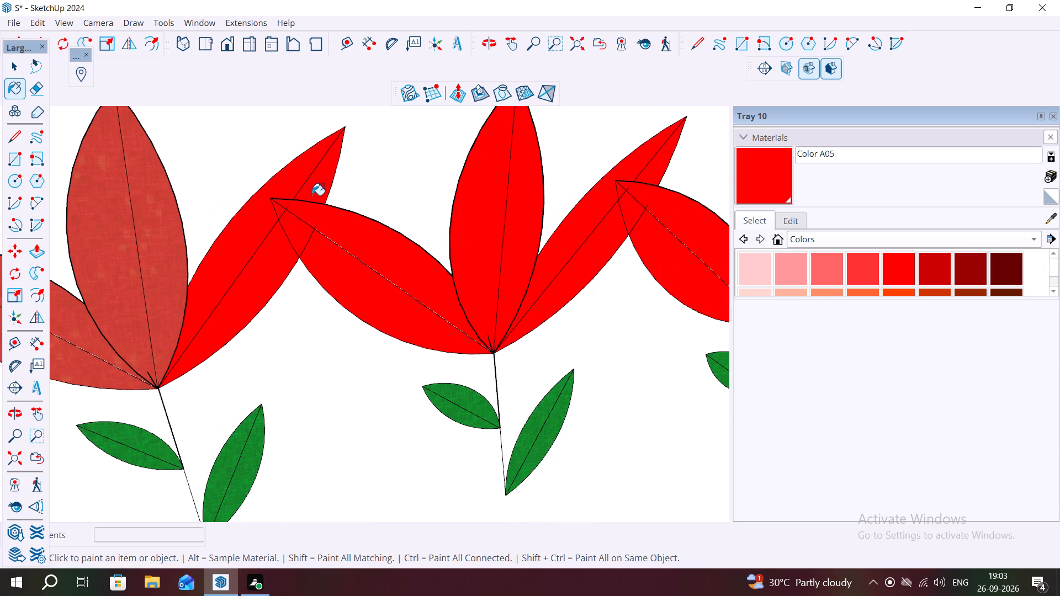
click(169, 234)
click(119, 253)
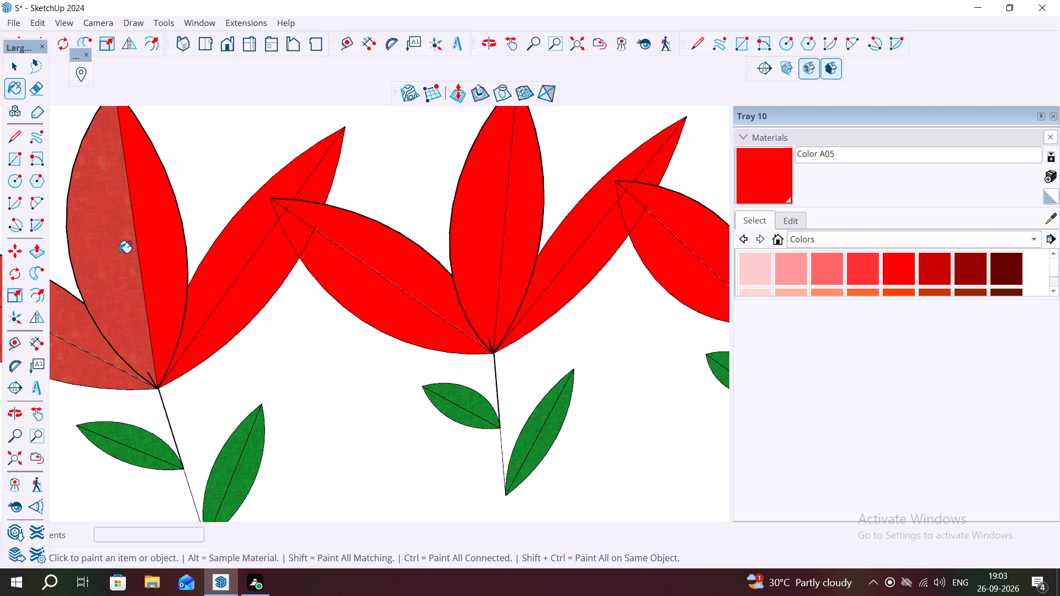
scroll(161, 251, down, 11)
scroll(229, 294, up, 4)
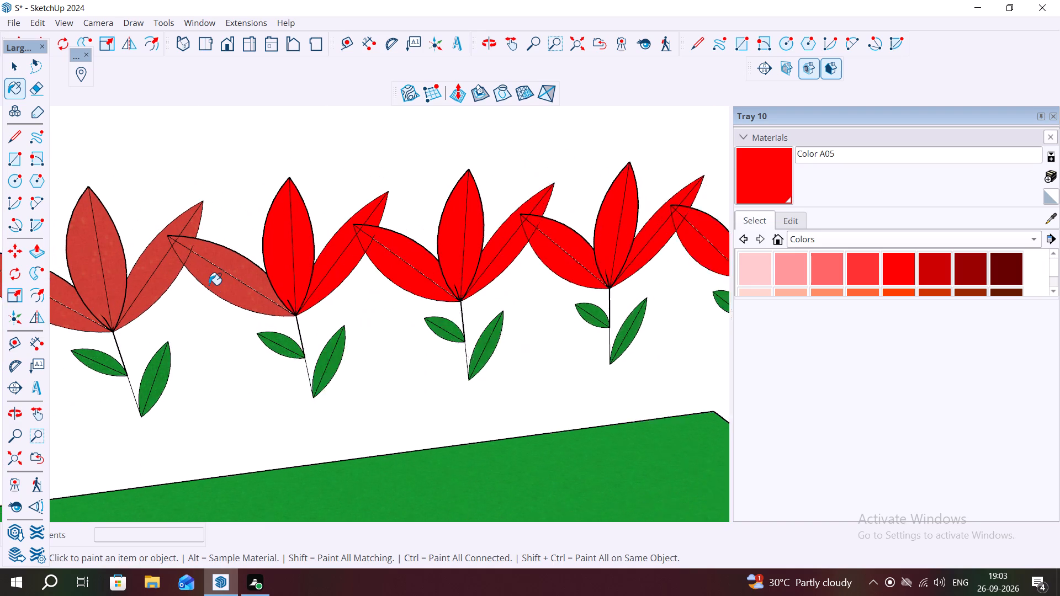
click(208, 284)
click(228, 263)
Paint the second panel flower's right petal Color A05 red, including the pieces overlapping the third flower's left petal.
scroll(137, 243, up, 3)
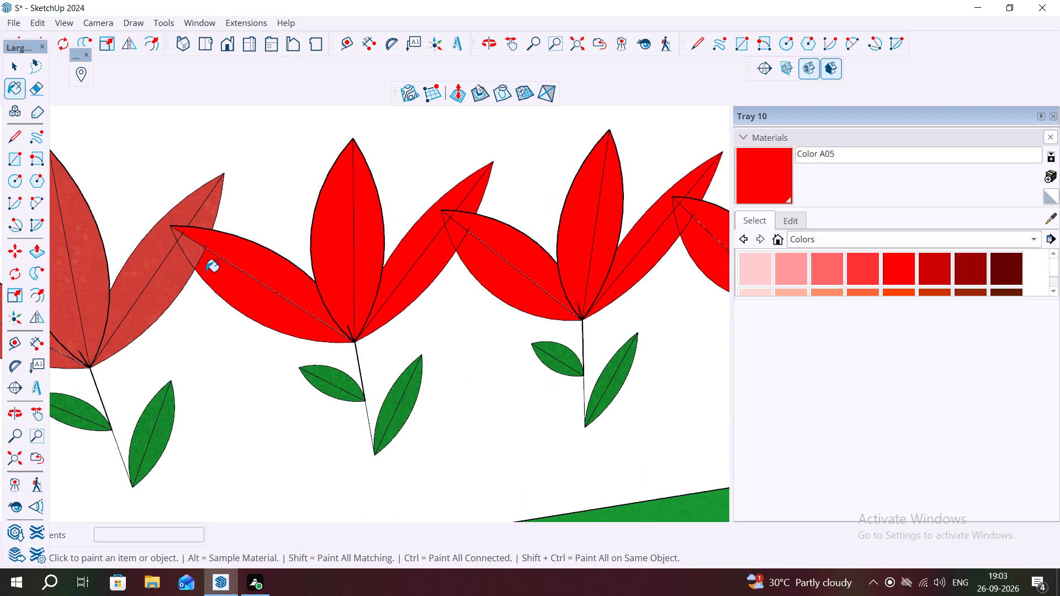
click(192, 258)
click(159, 292)
click(152, 246)
scroll(170, 233, up, 2)
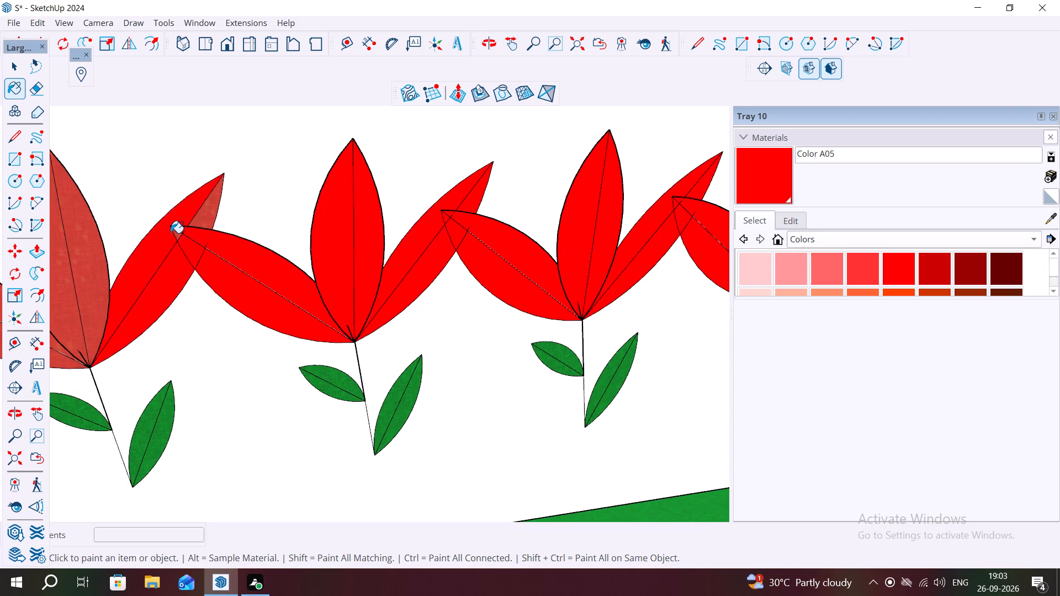
scroll(171, 233, up, 2)
click(176, 238)
click(230, 198)
scroll(218, 240, up, 9)
click(141, 233)
scroll(145, 245, down, 6)
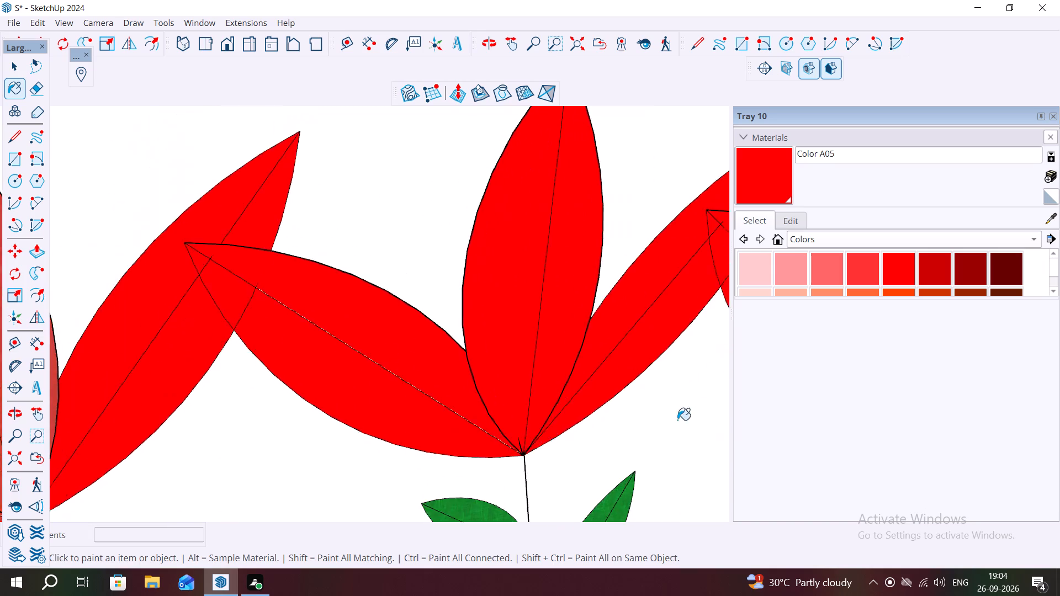
Paint both halves of the second panel flower's centre and left petals red with Color A05.
scroll(677, 420, down, 10)
scroll(355, 392, up, 3)
click(373, 382)
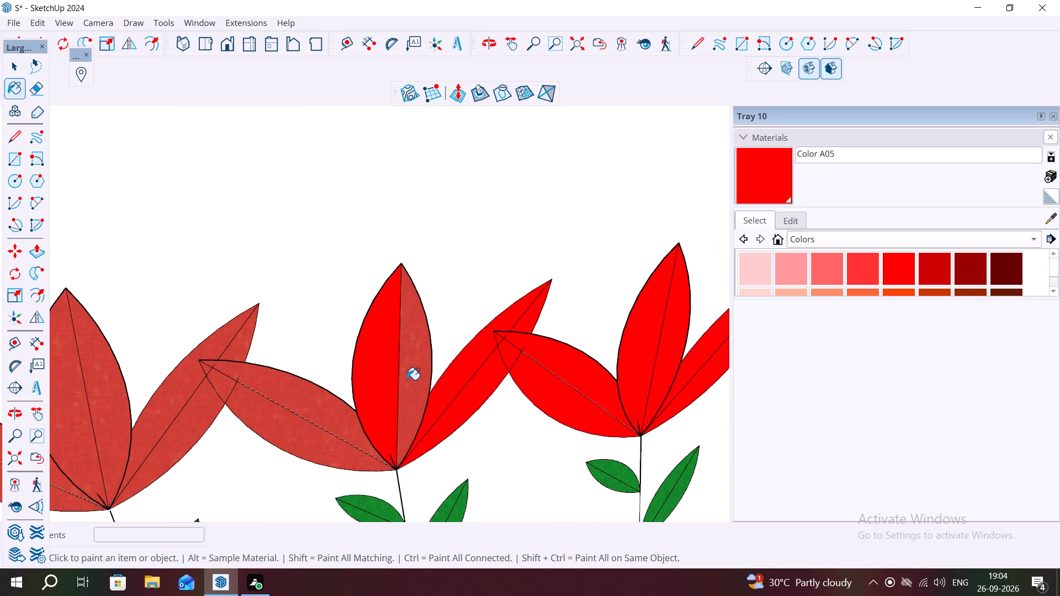
click(407, 380)
click(349, 430)
click(337, 459)
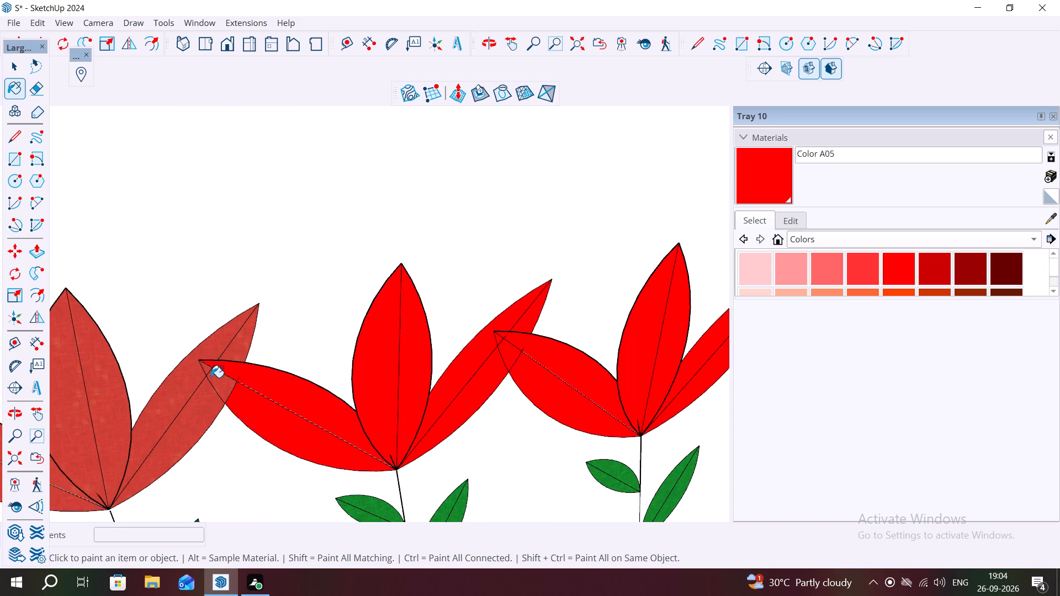
Paint the first panel flower's right petal, including its pieces overlapping the second flower, and its centre petal red with Color A05.
scroll(211, 377, up, 4)
click(223, 390)
click(200, 366)
drag(203, 327, 204, 327)
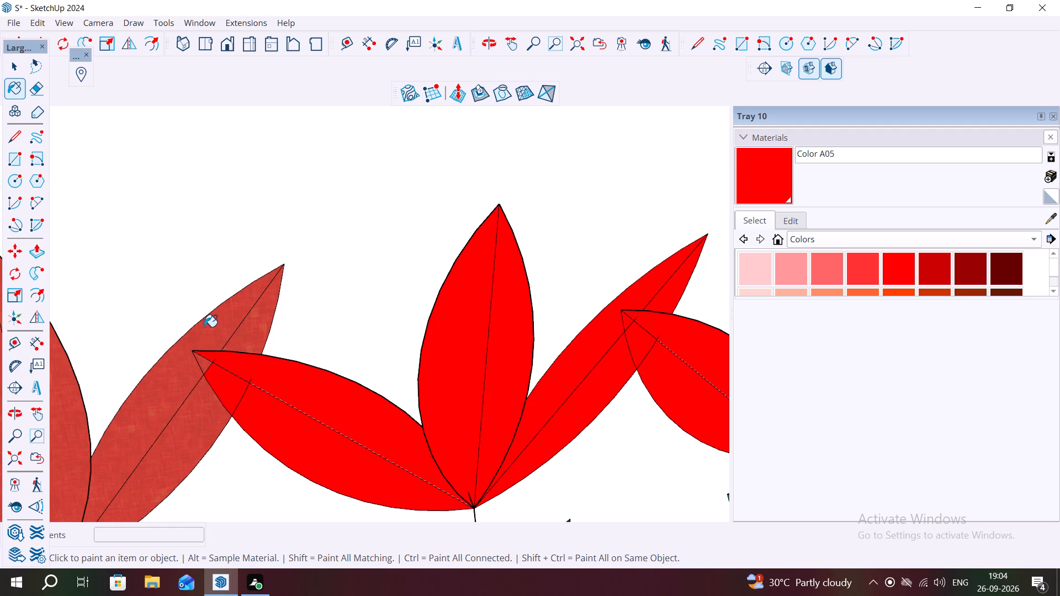
drag(204, 327, 209, 326)
click(242, 331)
scroll(197, 368, up, 8)
click(211, 360)
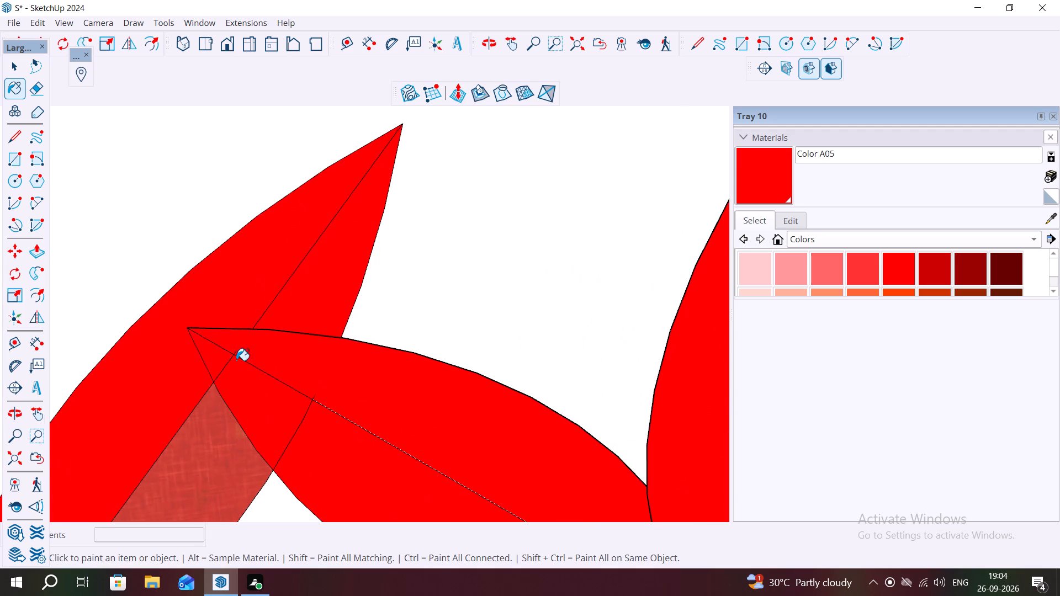
scroll(230, 352, down, 9)
click(206, 408)
scroll(246, 360, down, 9)
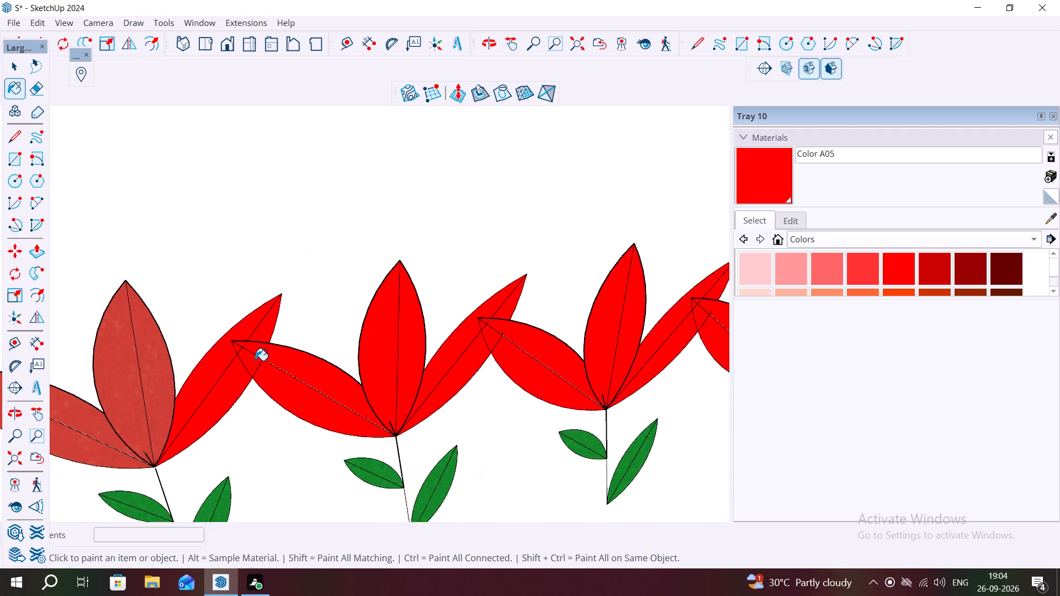
click(165, 375)
click(138, 400)
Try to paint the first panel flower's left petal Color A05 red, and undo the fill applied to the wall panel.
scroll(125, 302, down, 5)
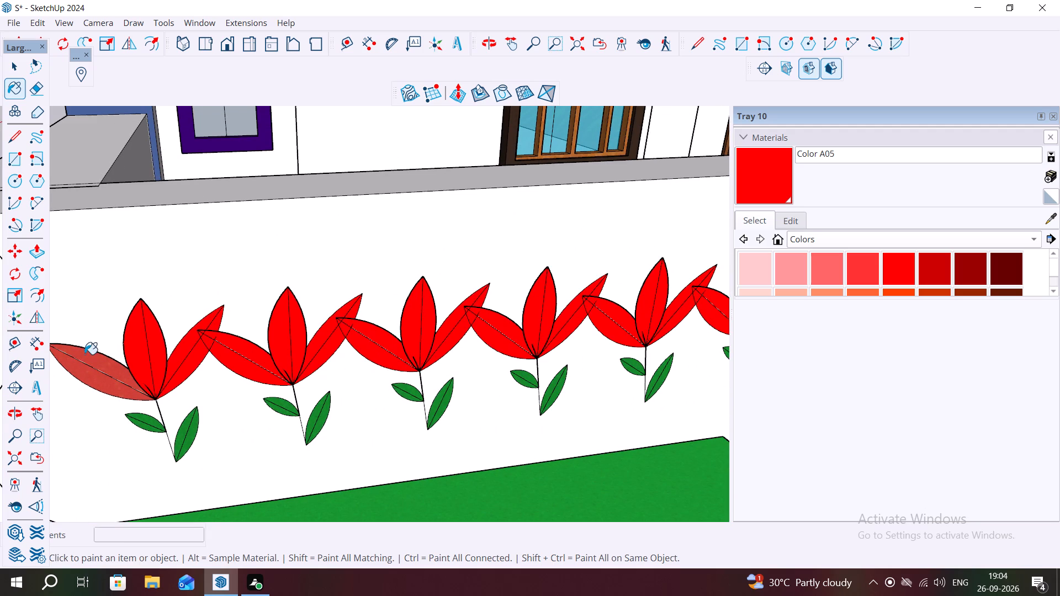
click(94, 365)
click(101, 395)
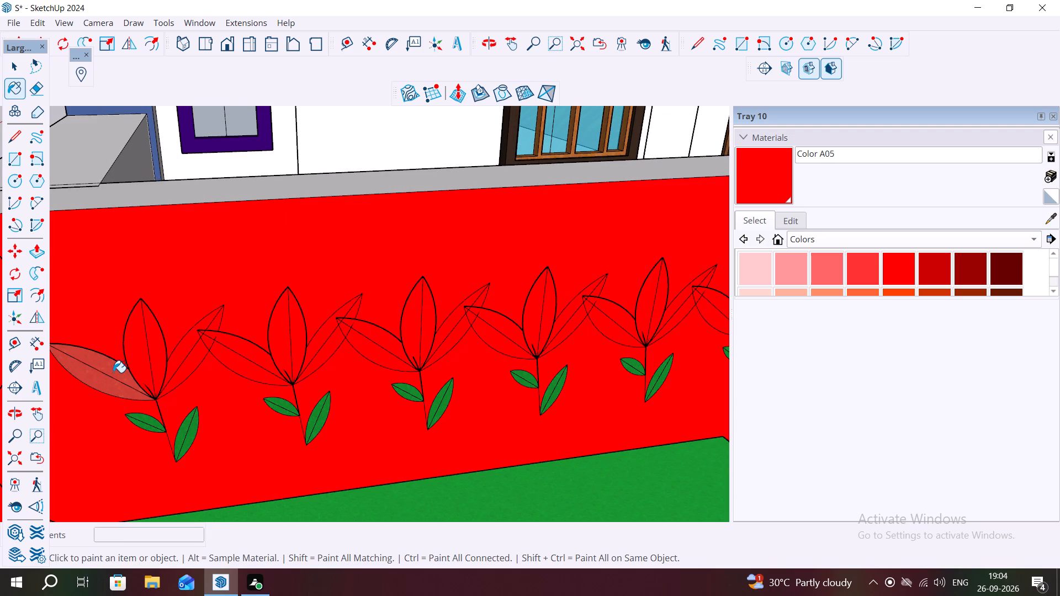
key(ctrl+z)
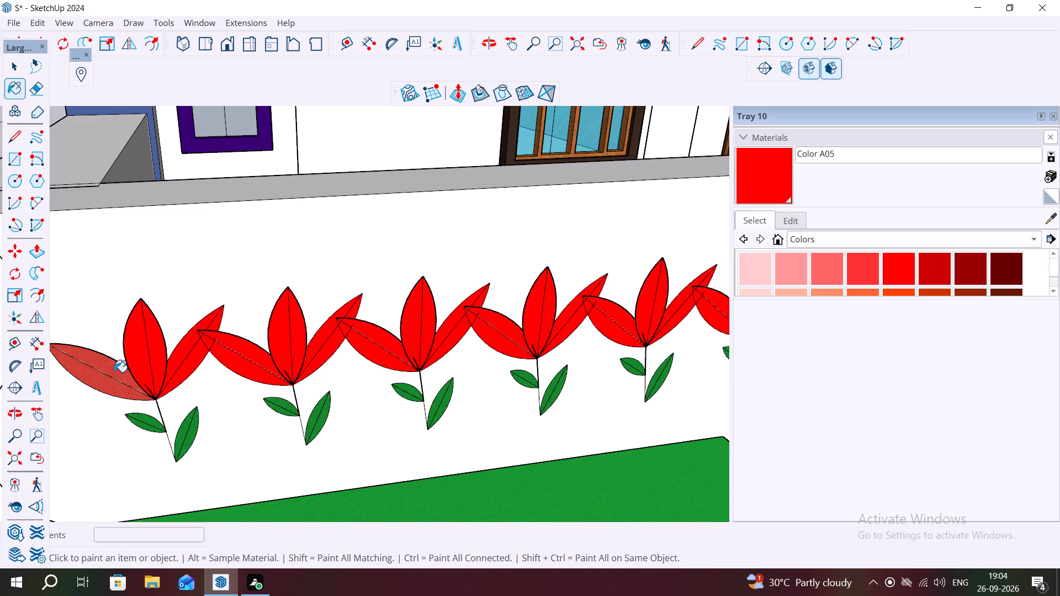
Paint both halves of the first panel flower's left petal red with Color A05.
middle_drag(267, 360, 527, 410)
scroll(390, 355, down, 5)
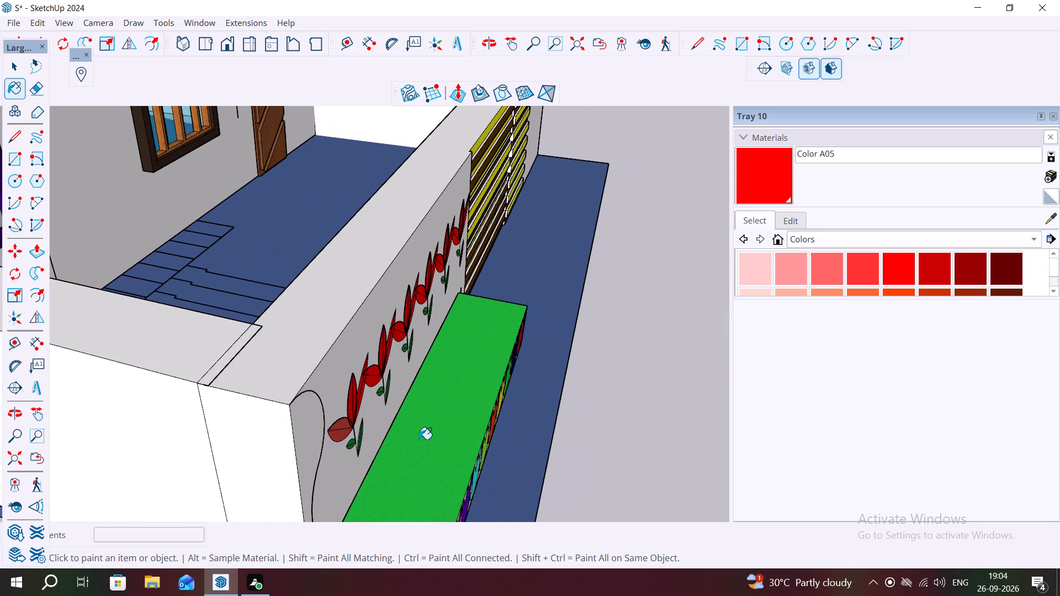
middle_drag(409, 437, 340, 406)
scroll(256, 395, up, 9)
middle_drag(263, 388, 203, 363)
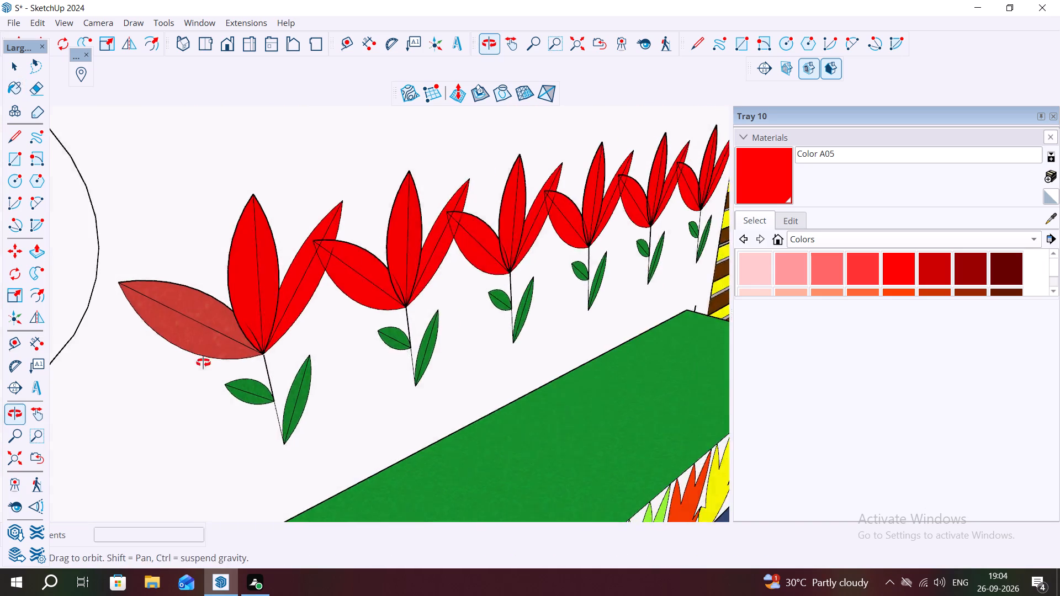
scroll(203, 361, up, 4)
middle_drag(203, 363, 203, 361)
click(208, 312)
click(195, 360)
click(208, 352)
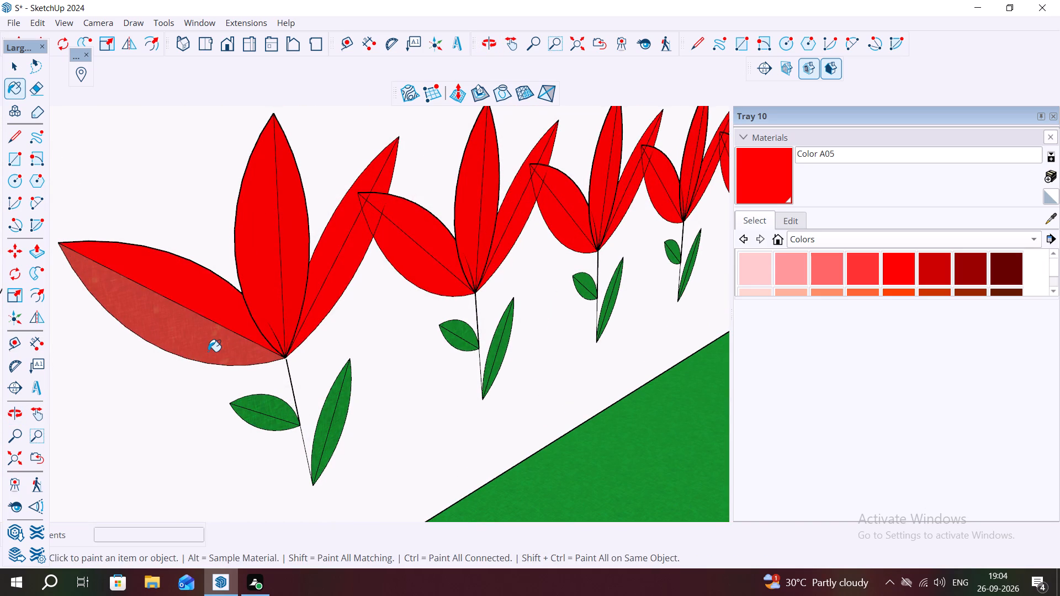
key(Escape)
key(b)
Copy the first three panel flowers with their stems and leaves about 23' 8" across to the white wall beyond the striped gate section.
scroll(293, 387, down, 4)
key(space)
scroll(357, 385, down, 8)
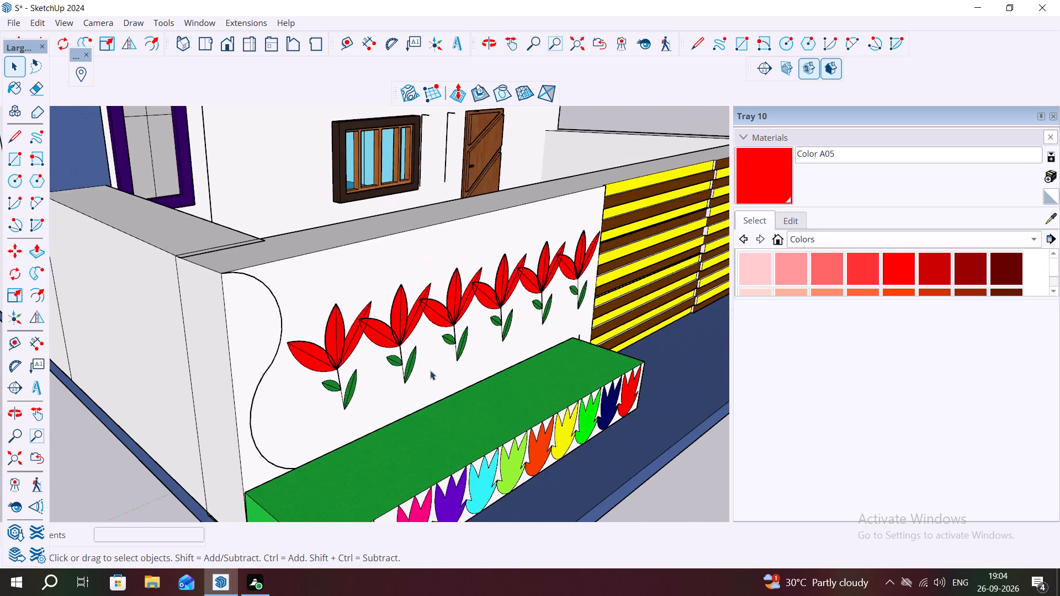
scroll(460, 384, down, 3)
middle_drag(581, 406, 385, 329)
scroll(342, 347, down, 8)
scroll(237, 290, up, 4)
drag(181, 301, 318, 332)
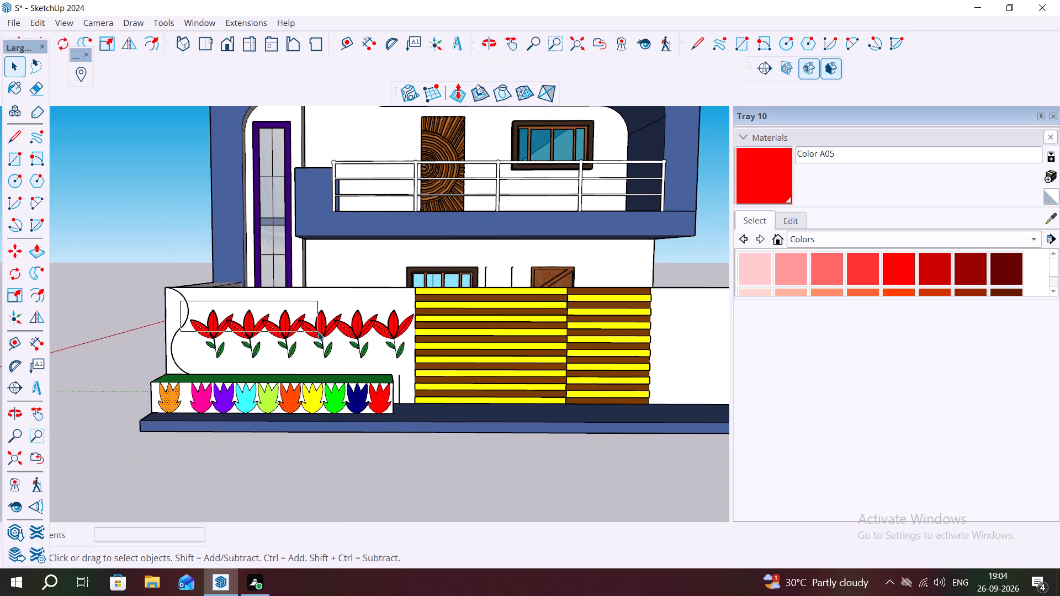
drag(318, 332, 309, 365)
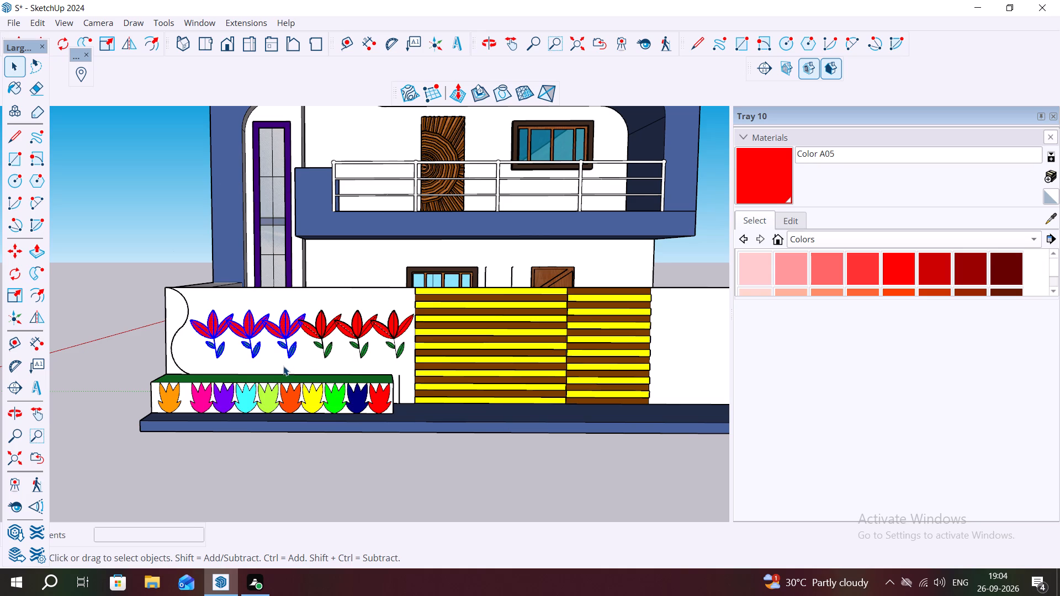
key(m)
click(289, 360)
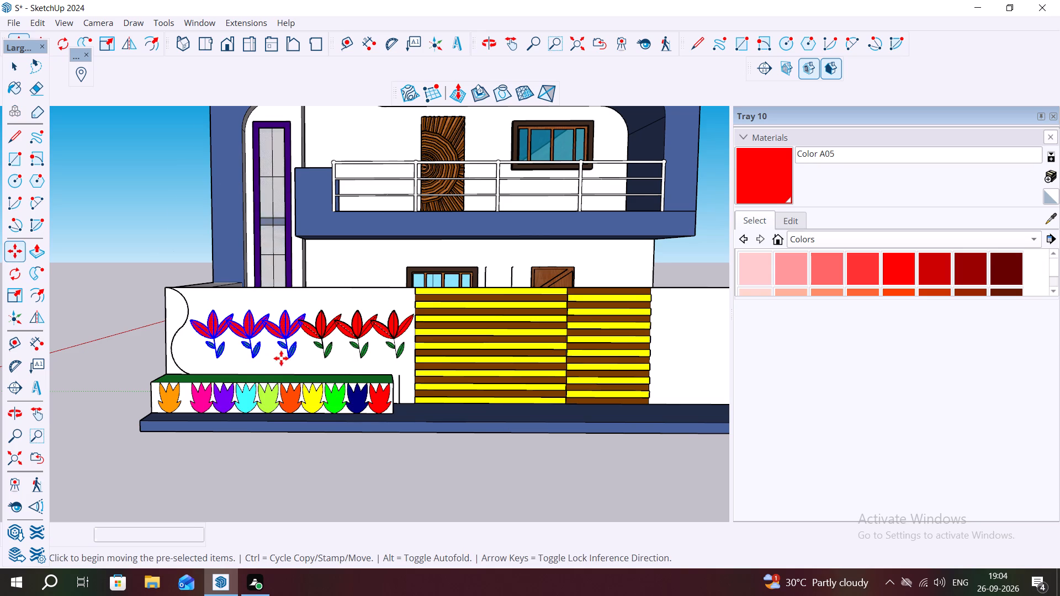
scroll(163, 344, down, 3)
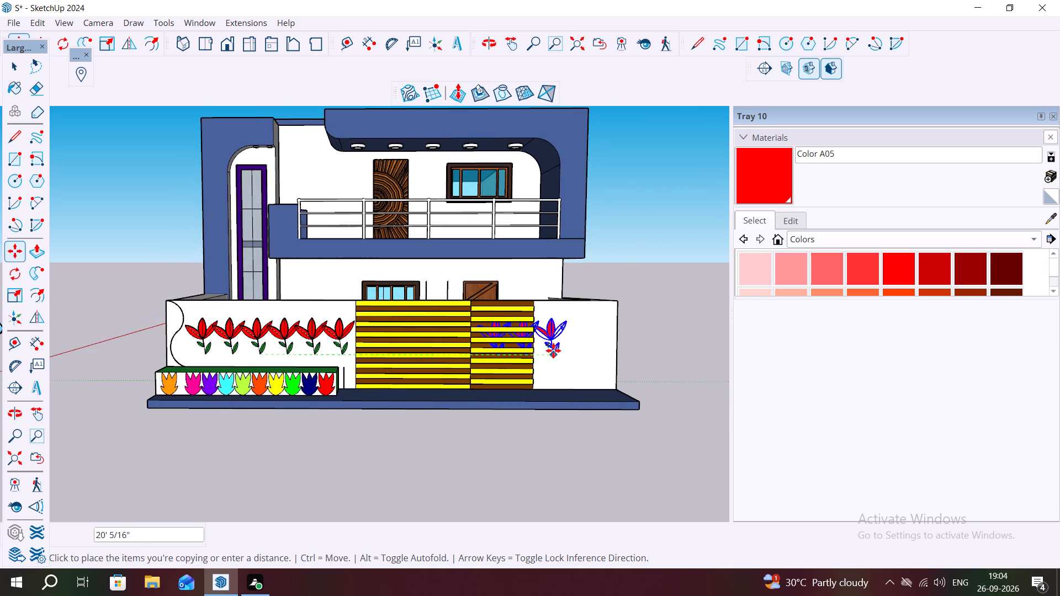
click(612, 363)
scroll(628, 340, up, 8)
key(space)
click(682, 323)
Erase the part of the last copied flower's right petal that overhangs the outer edge of the white wall.
scroll(609, 313, up, 5)
scroll(616, 338, down, 3)
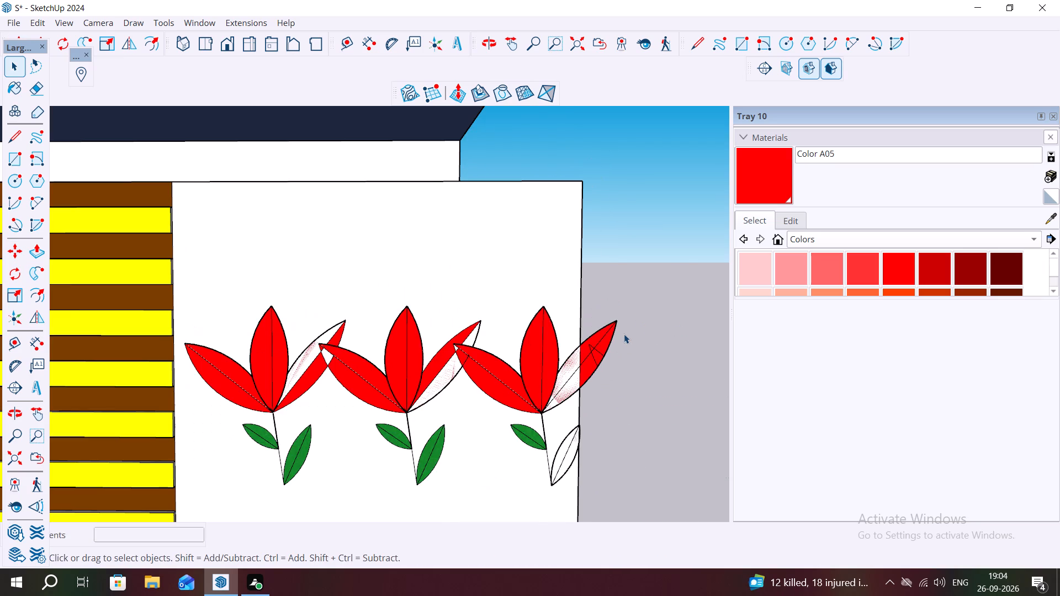
key(e)
click(604, 345)
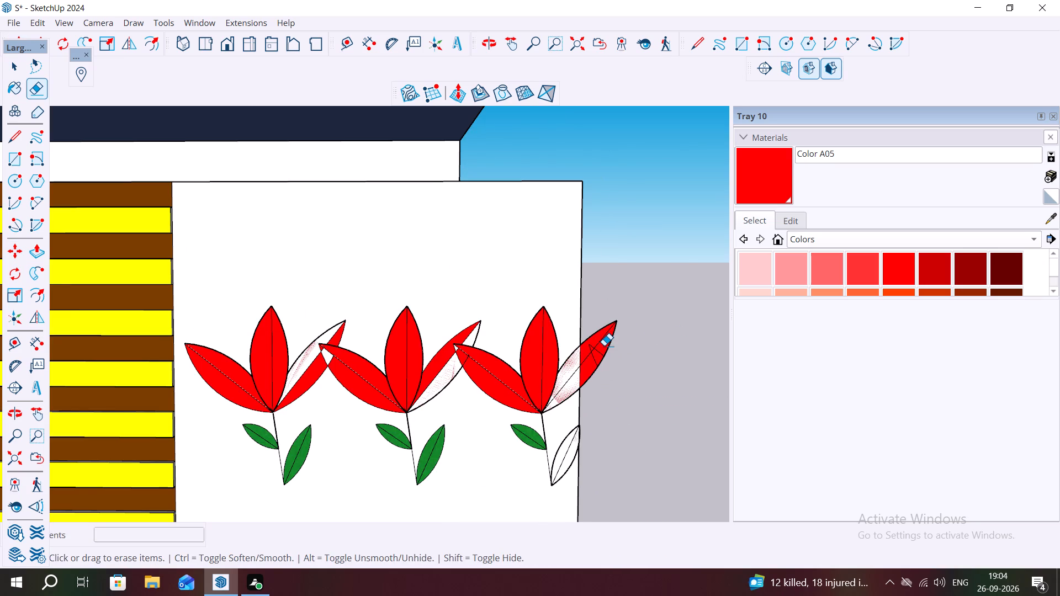
click(606, 348)
click(608, 348)
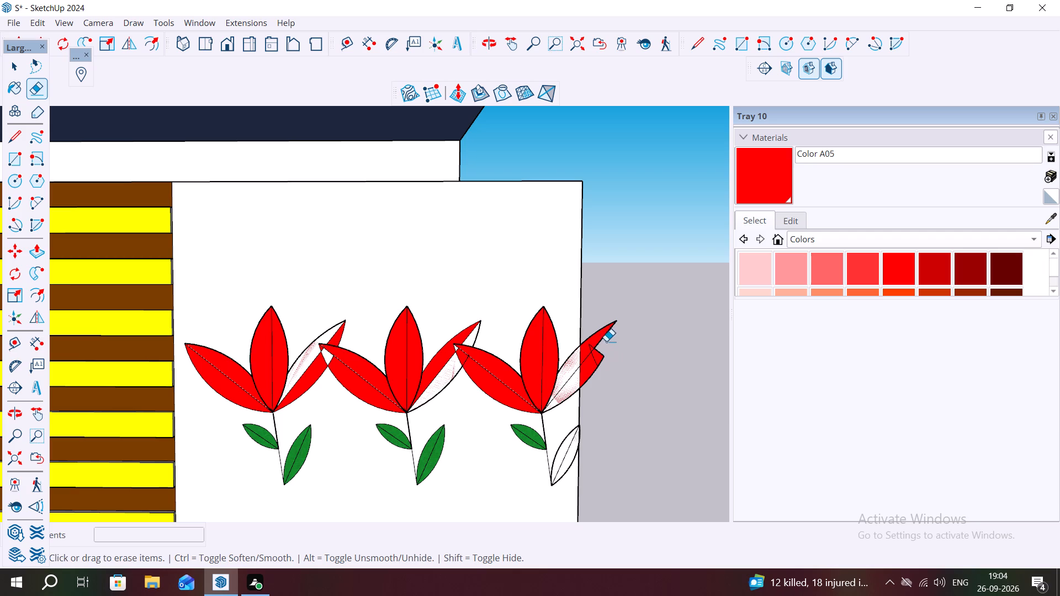
click(603, 336)
click(603, 331)
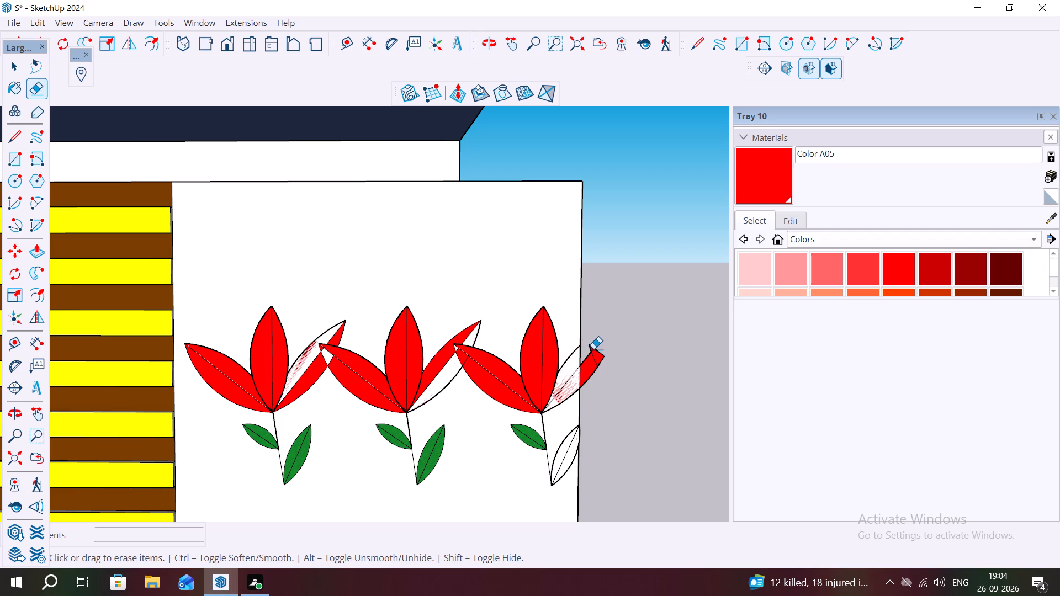
click(593, 349)
click(591, 354)
click(590, 352)
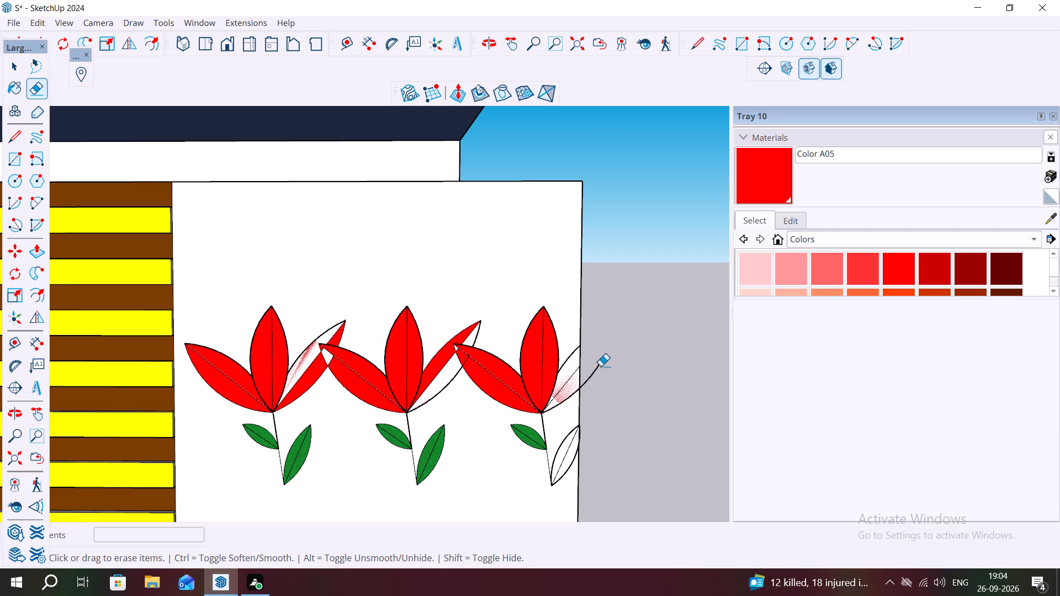
click(601, 366)
key(Escape)
key(space)
scroll(553, 386, up, 4)
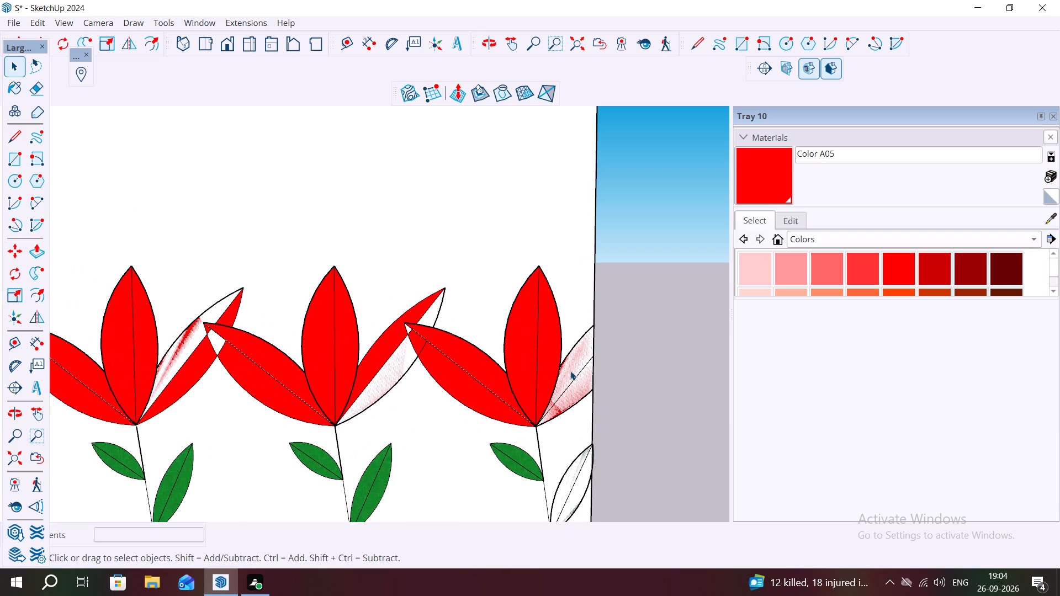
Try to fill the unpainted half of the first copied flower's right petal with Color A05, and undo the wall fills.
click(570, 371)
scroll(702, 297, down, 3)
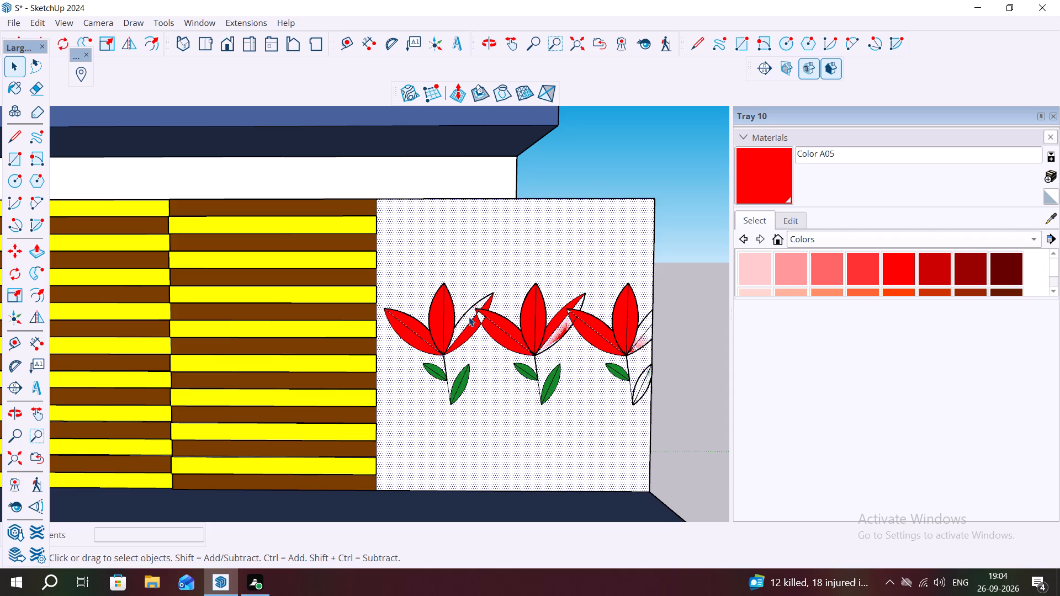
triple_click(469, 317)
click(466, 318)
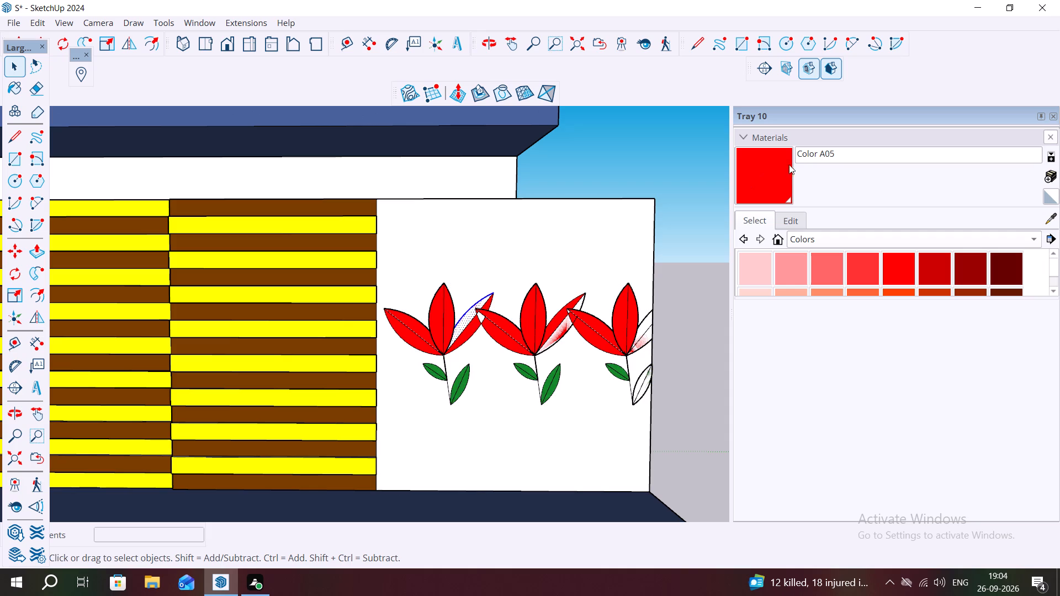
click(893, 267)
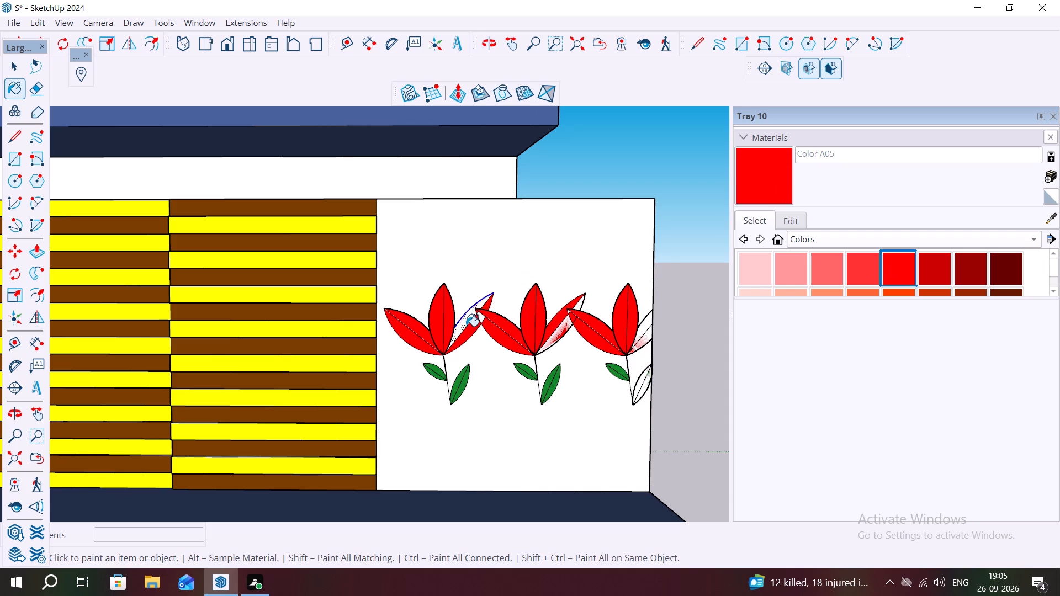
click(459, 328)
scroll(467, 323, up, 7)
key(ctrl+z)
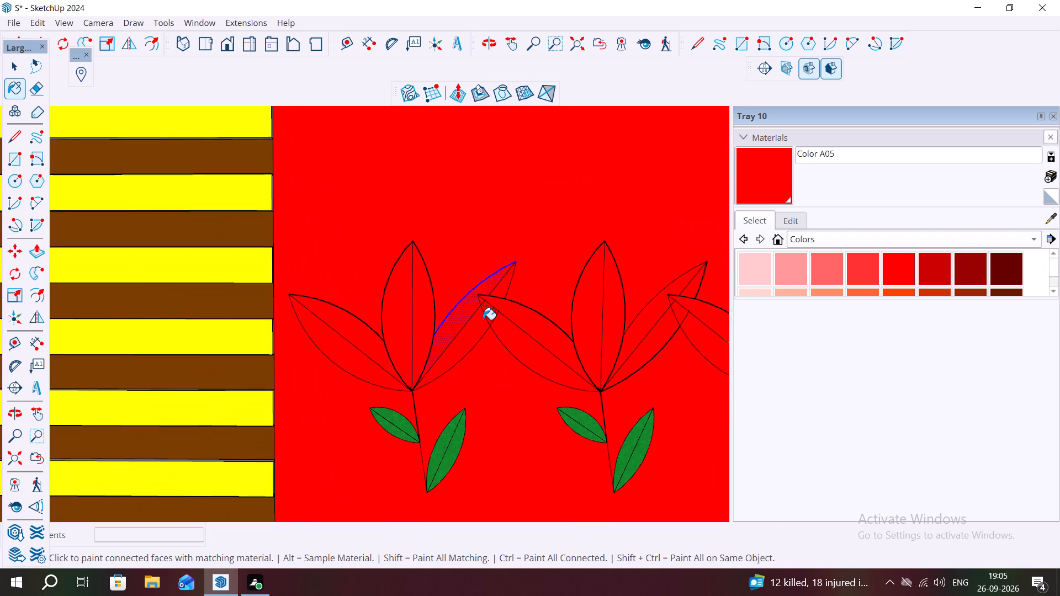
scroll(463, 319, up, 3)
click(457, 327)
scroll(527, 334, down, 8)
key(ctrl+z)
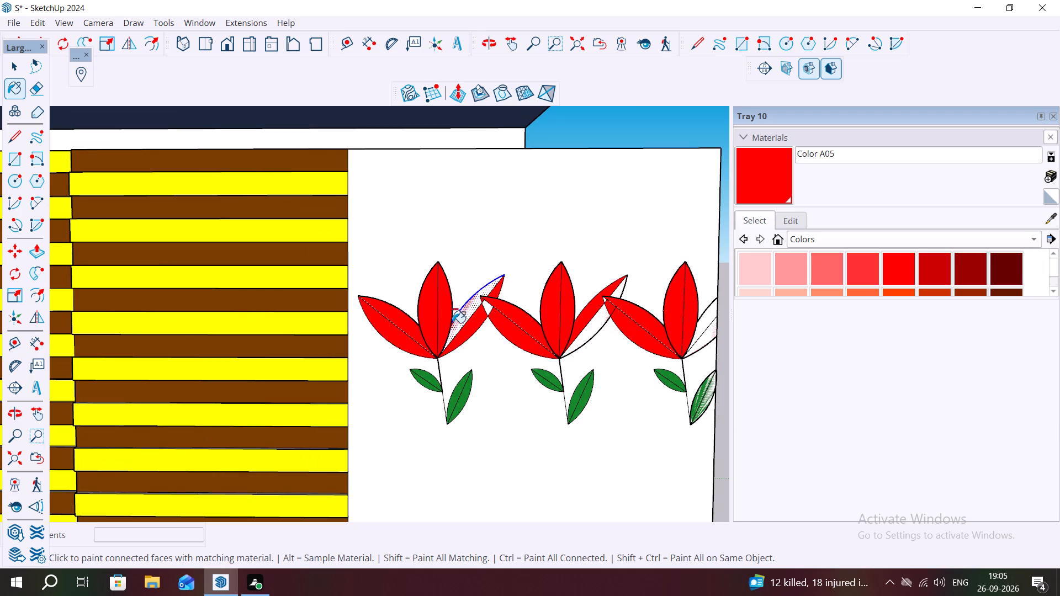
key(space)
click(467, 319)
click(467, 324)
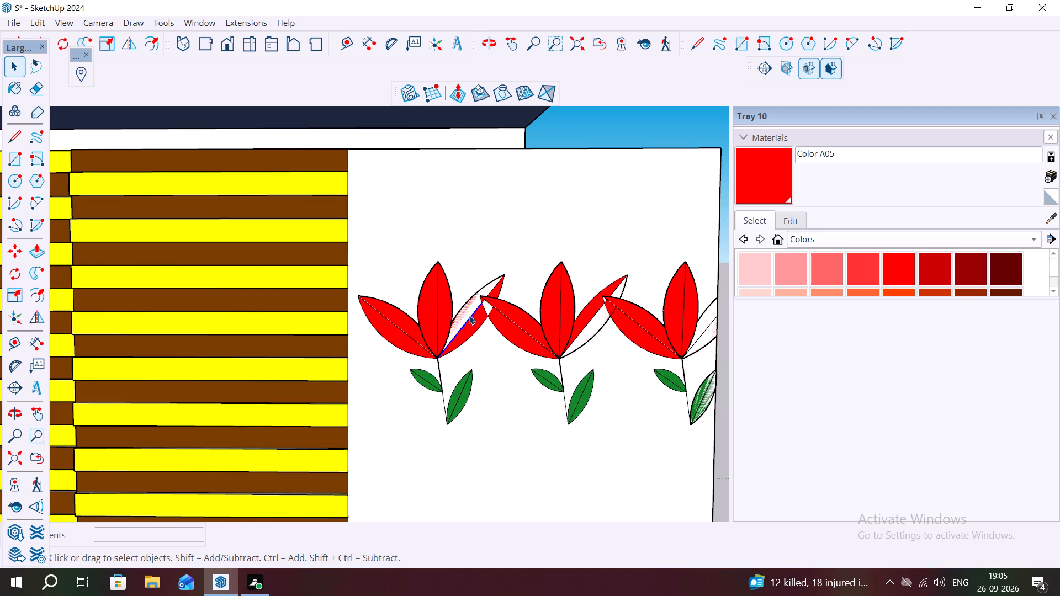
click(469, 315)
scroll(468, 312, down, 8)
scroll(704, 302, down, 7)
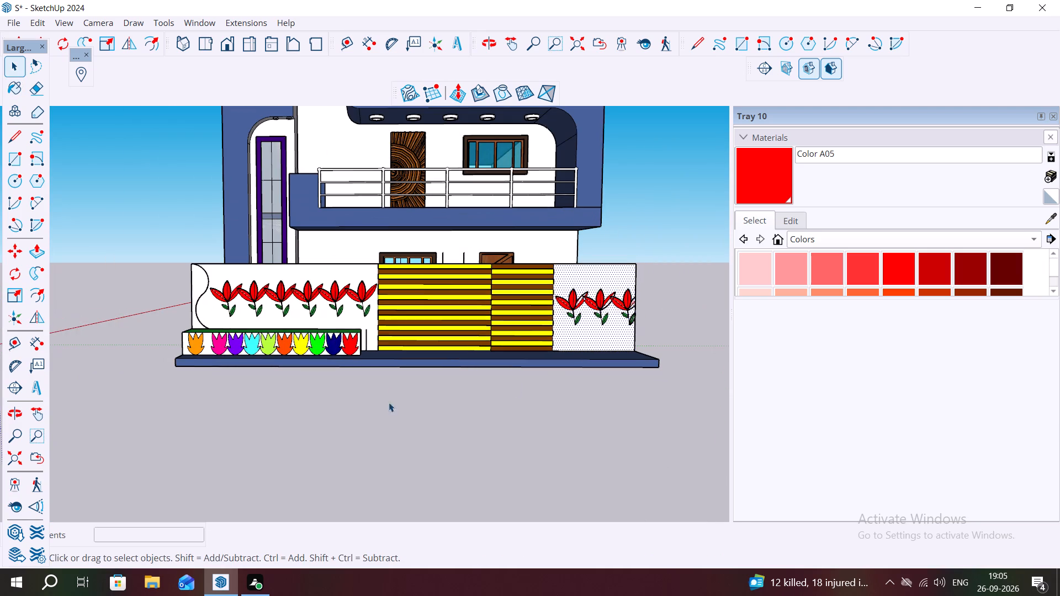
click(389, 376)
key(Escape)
Save the house model as S in the Documents folder as a SketchUp model, replacing the existing file.
scroll(397, 364, down, 7)
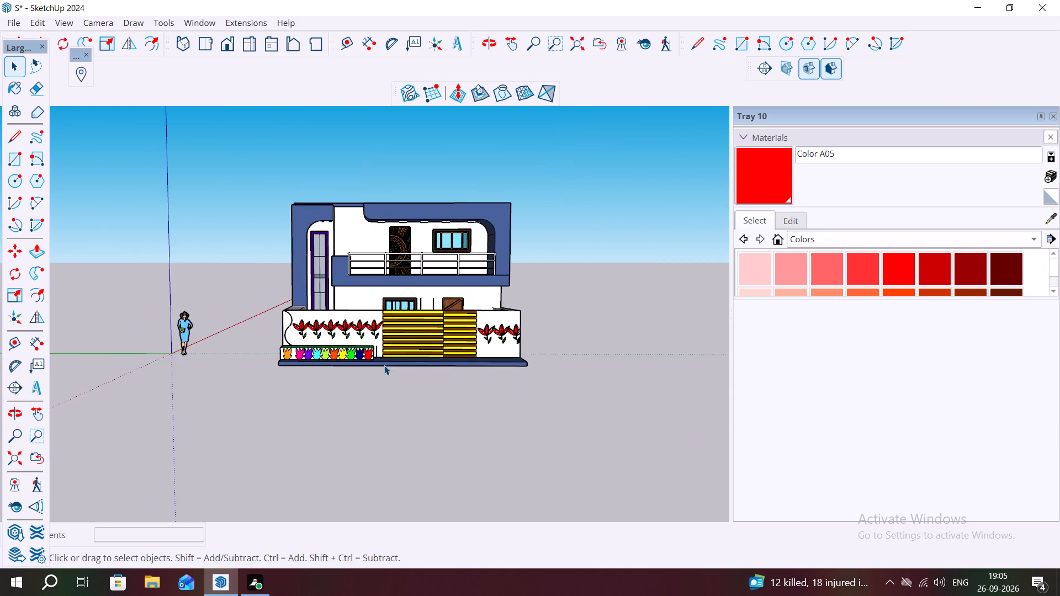
middle_drag(383, 365, 295, 393)
scroll(295, 393, up, 1)
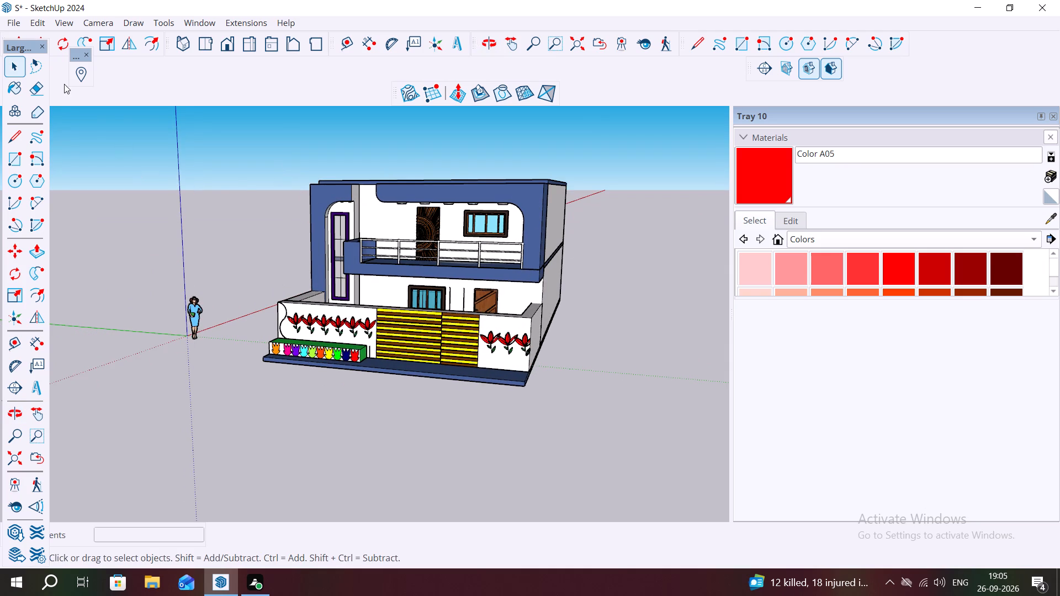
click(10, 17)
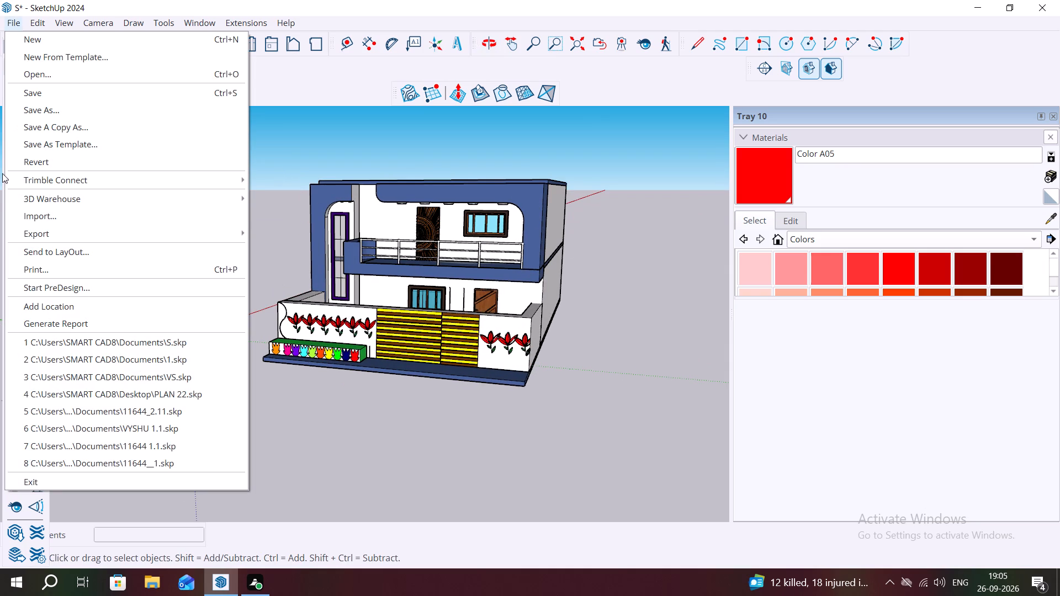
click(98, 107)
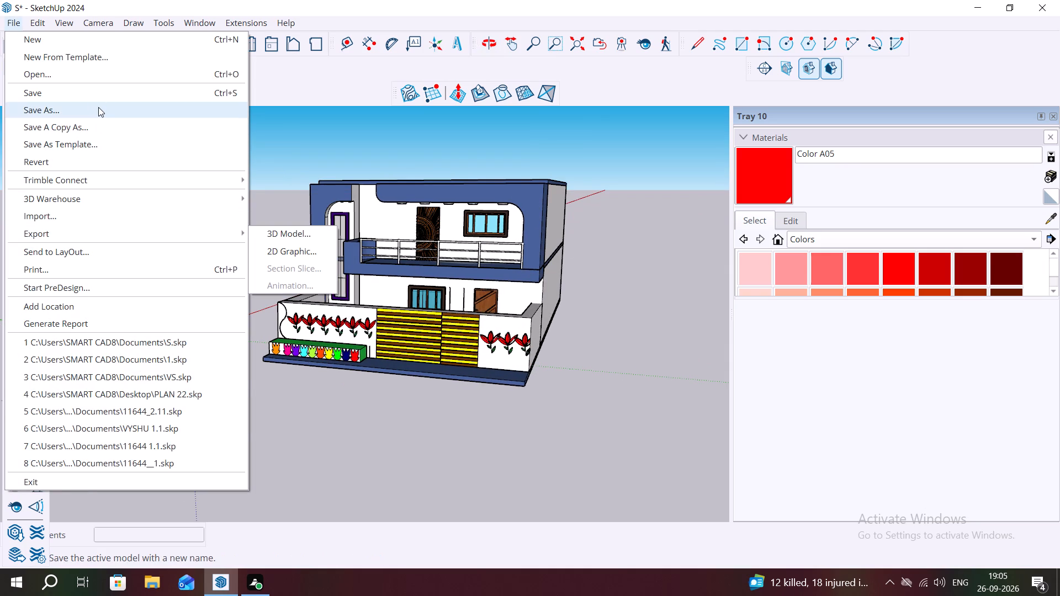
click(412, 320)
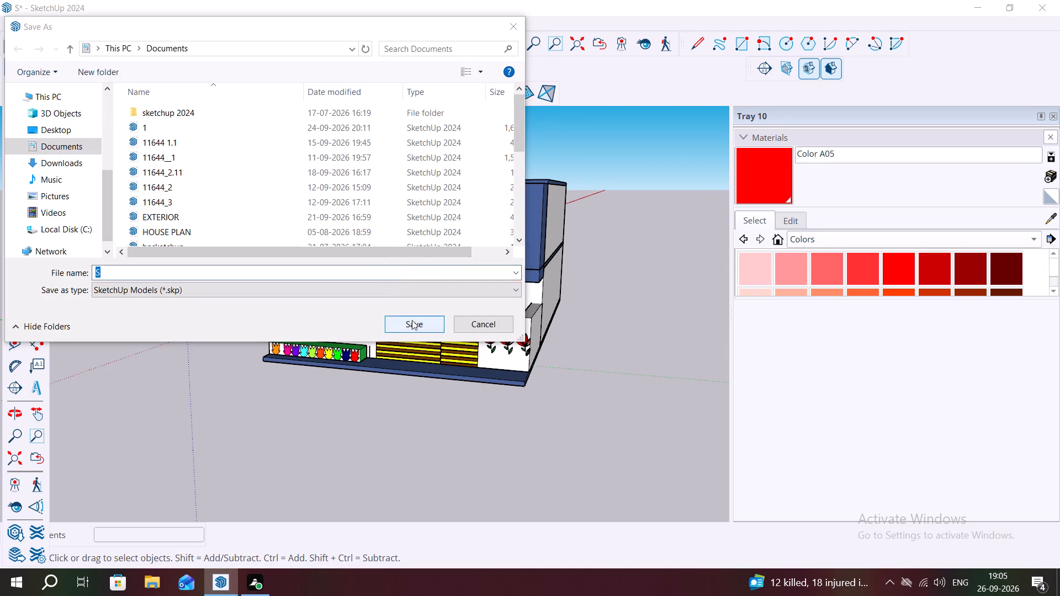
click(558, 294)
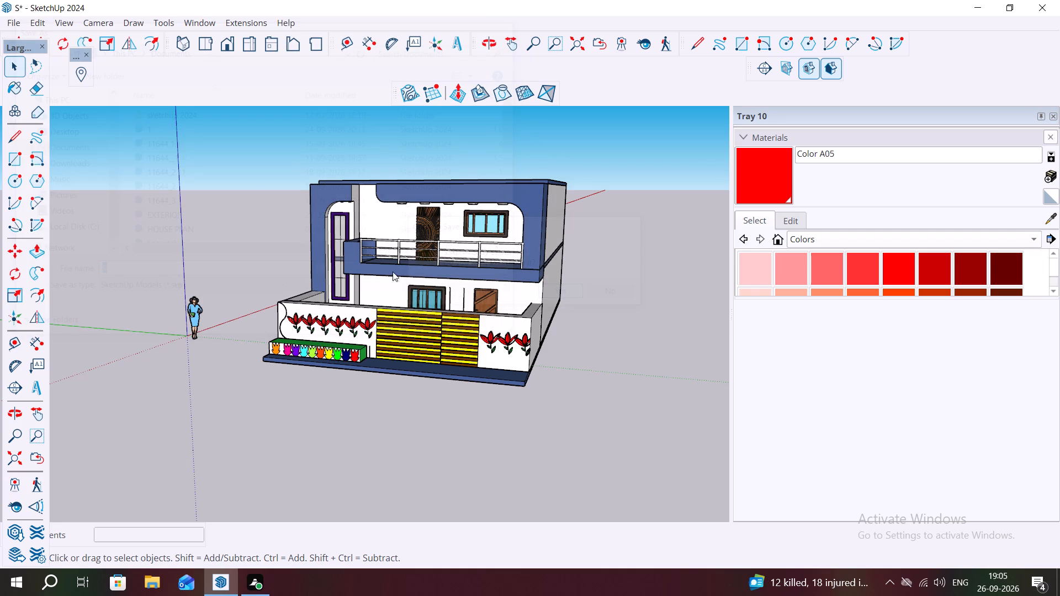
Export the angled view of the house as a 2D graphic PDF named S in the Documents folder.
click(12, 19)
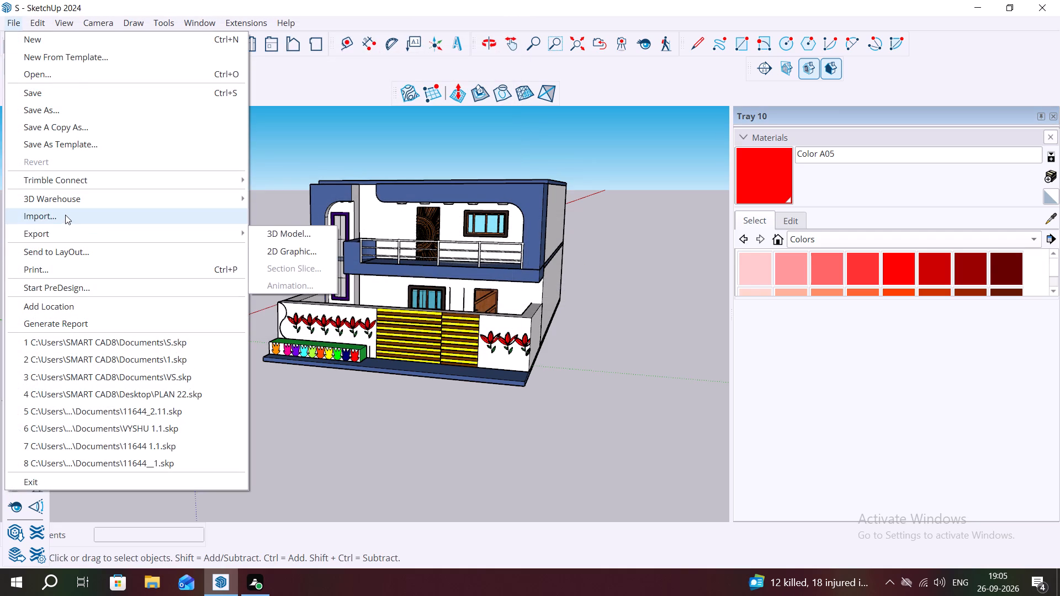
click(275, 251)
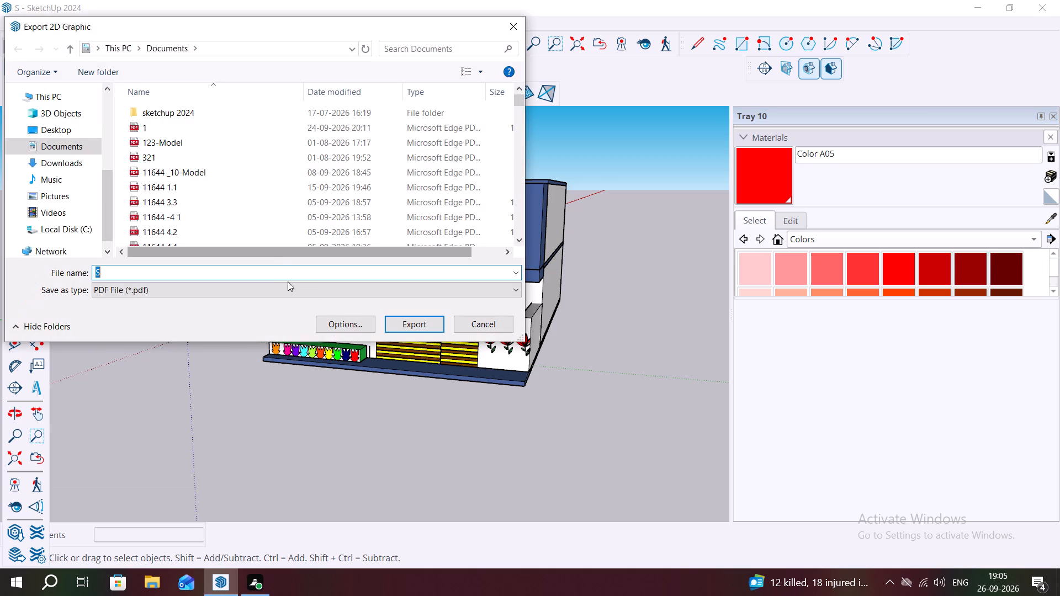
click(421, 324)
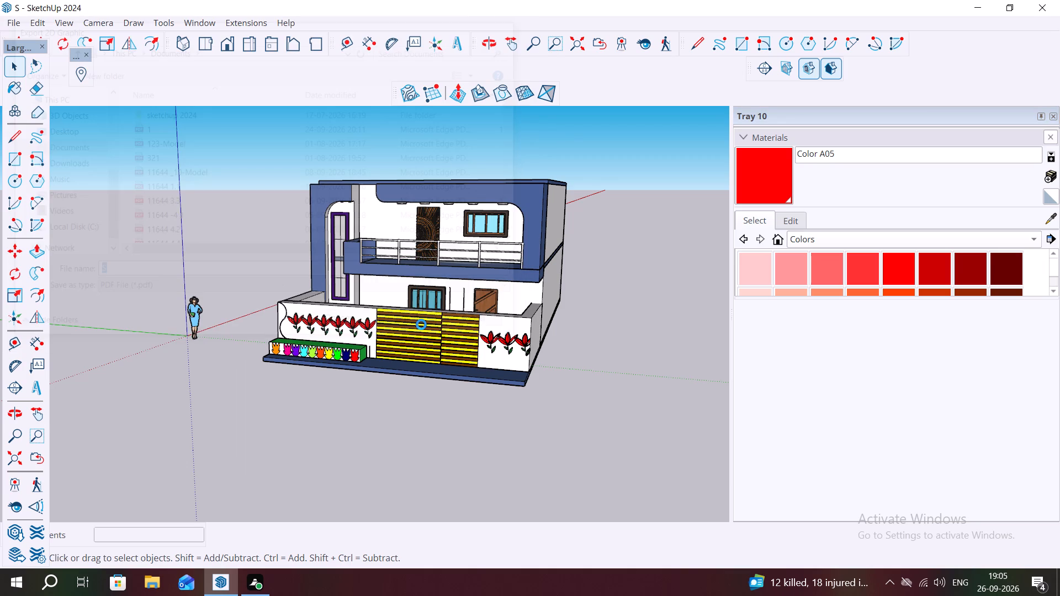